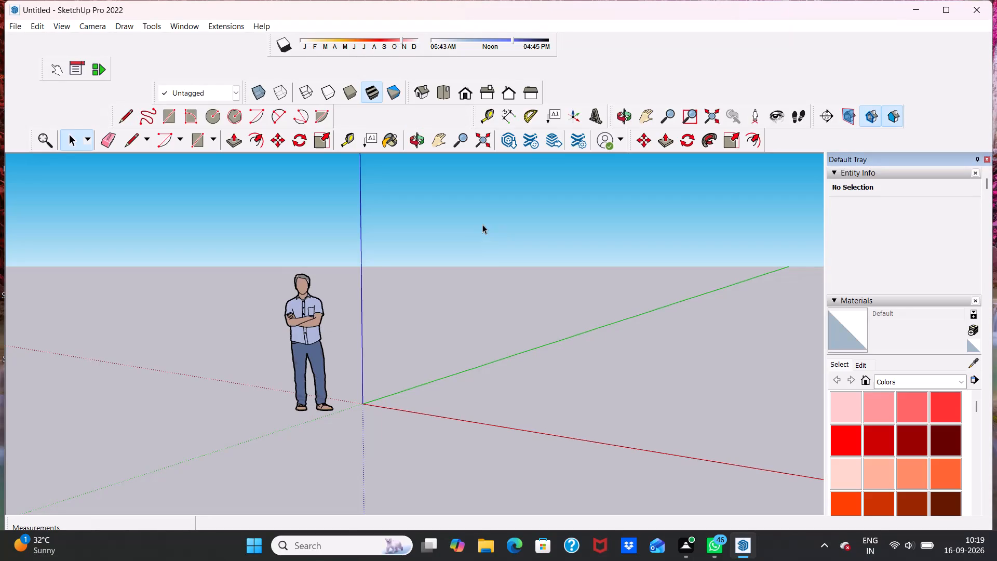
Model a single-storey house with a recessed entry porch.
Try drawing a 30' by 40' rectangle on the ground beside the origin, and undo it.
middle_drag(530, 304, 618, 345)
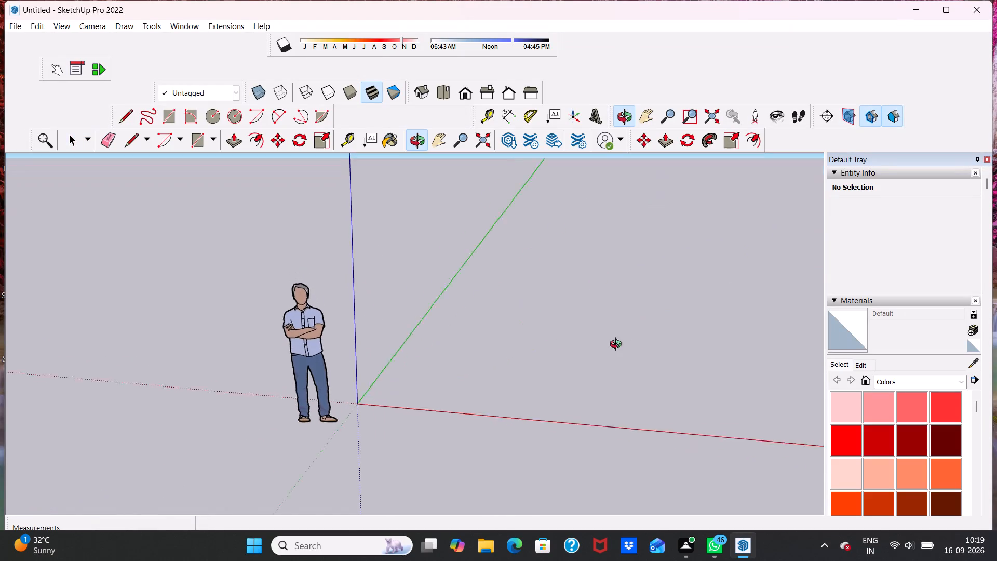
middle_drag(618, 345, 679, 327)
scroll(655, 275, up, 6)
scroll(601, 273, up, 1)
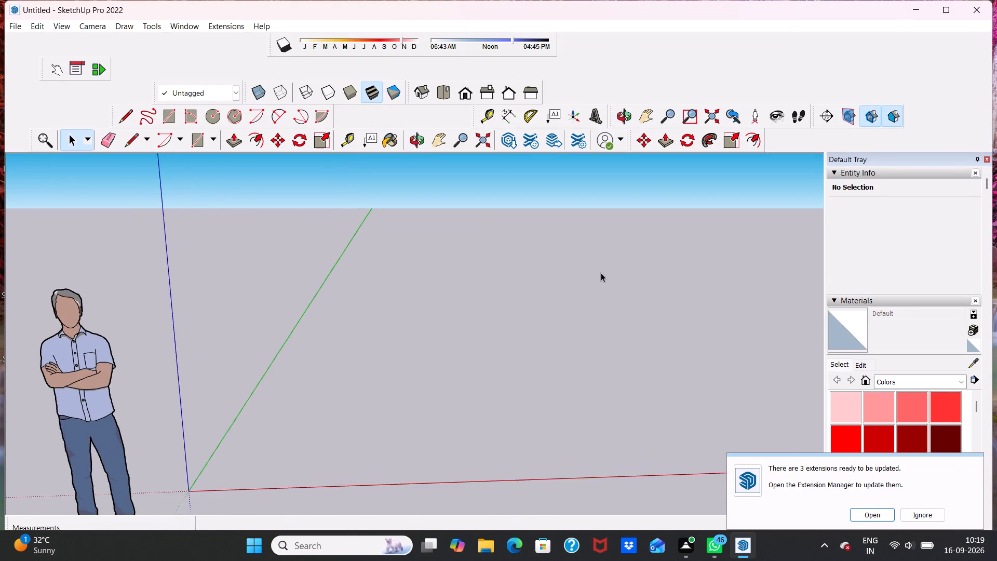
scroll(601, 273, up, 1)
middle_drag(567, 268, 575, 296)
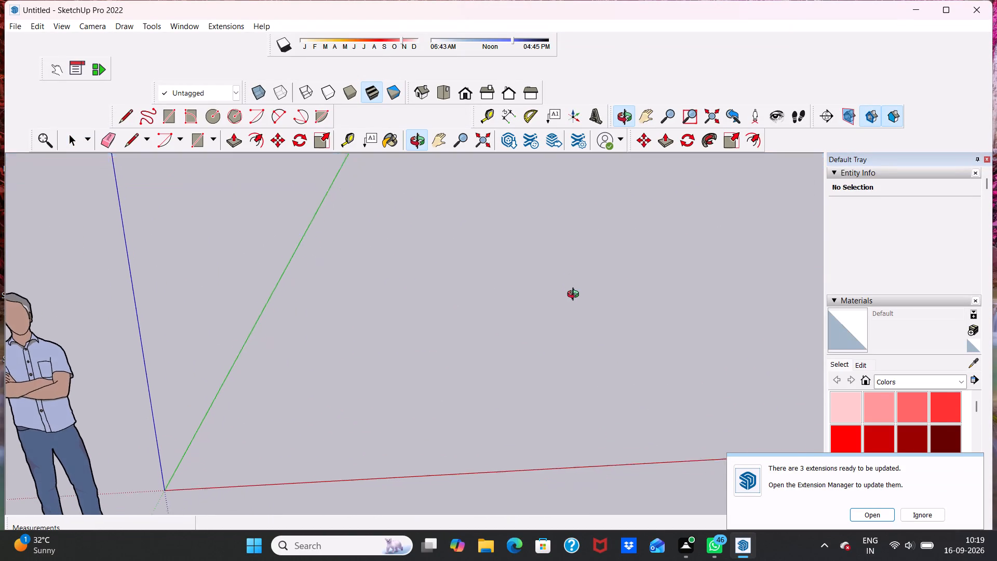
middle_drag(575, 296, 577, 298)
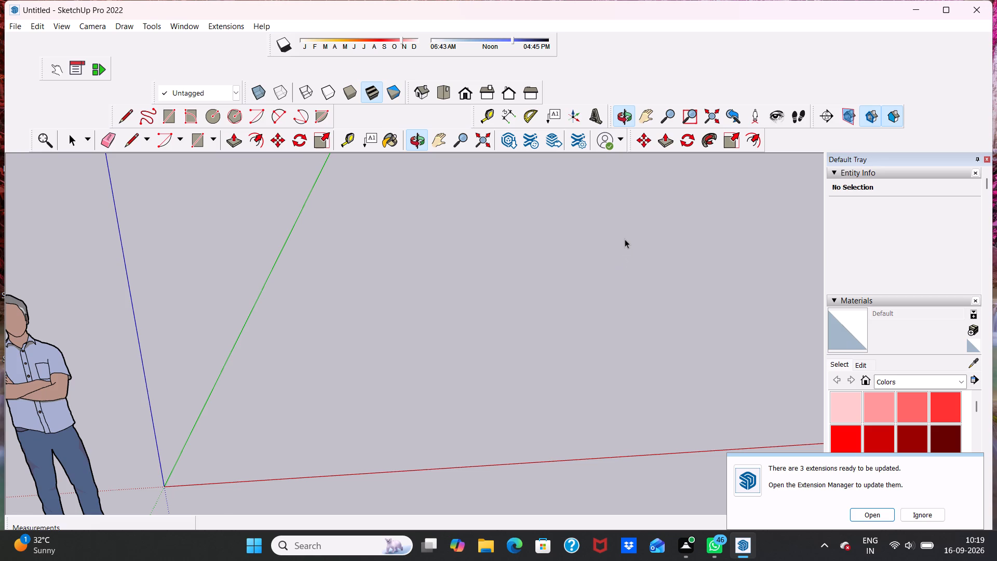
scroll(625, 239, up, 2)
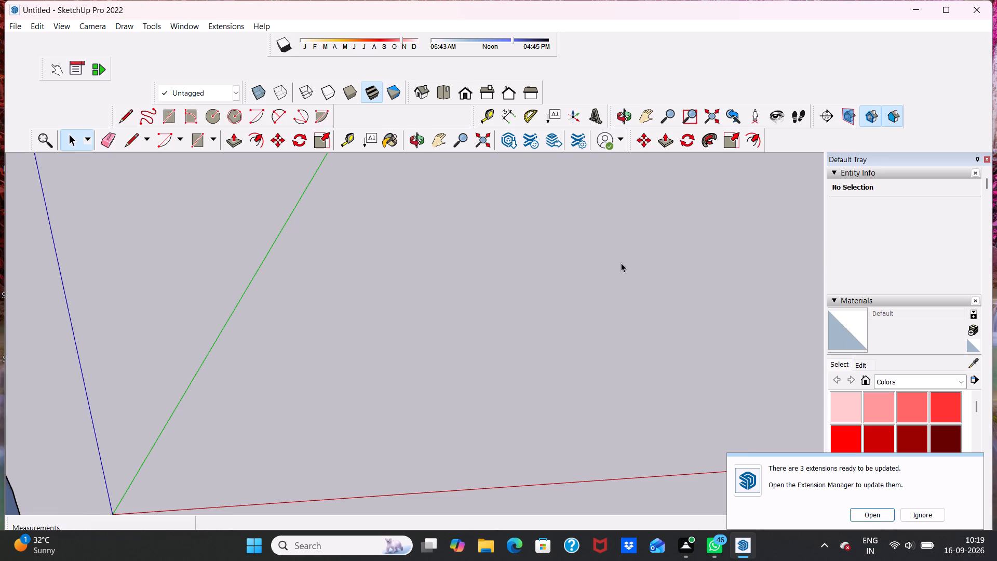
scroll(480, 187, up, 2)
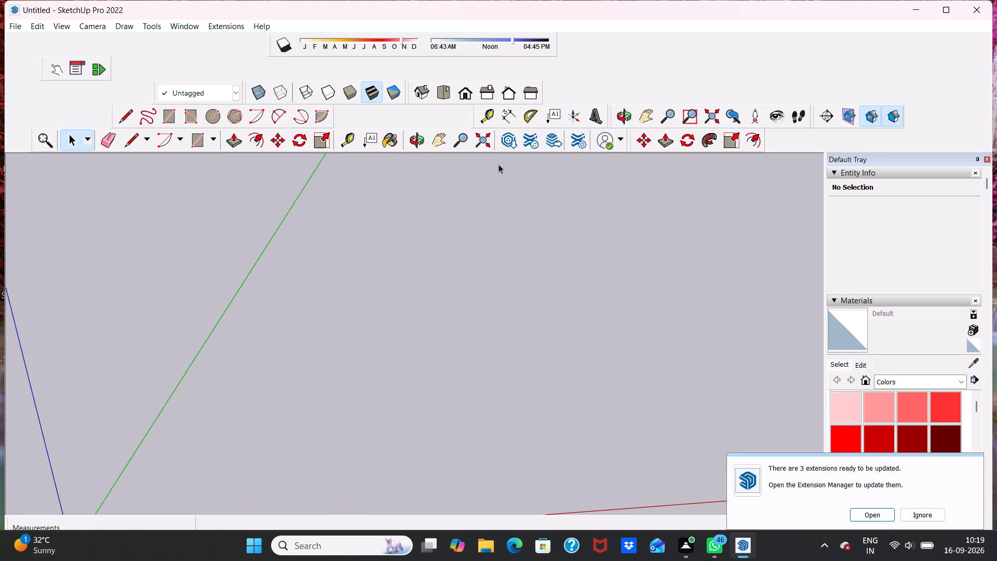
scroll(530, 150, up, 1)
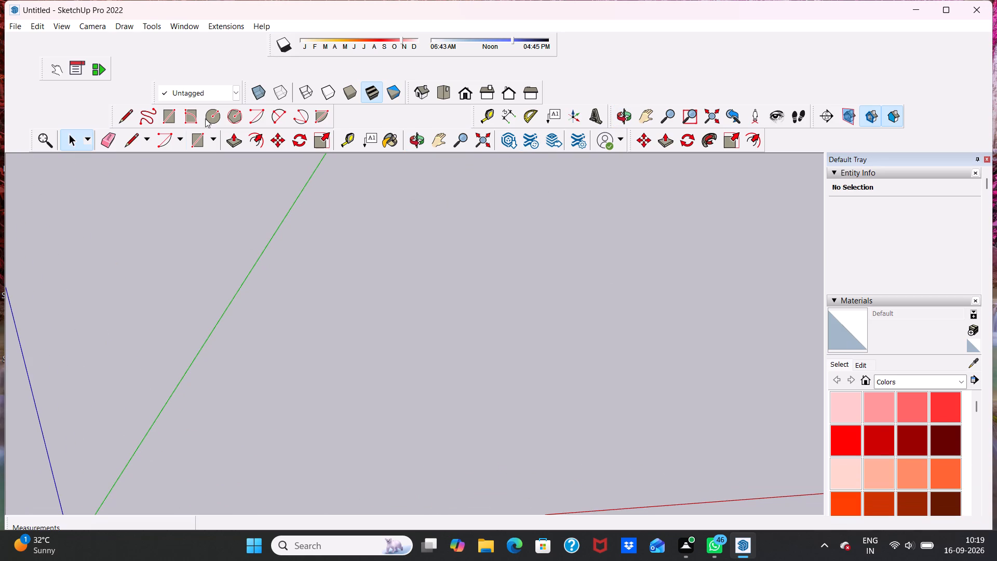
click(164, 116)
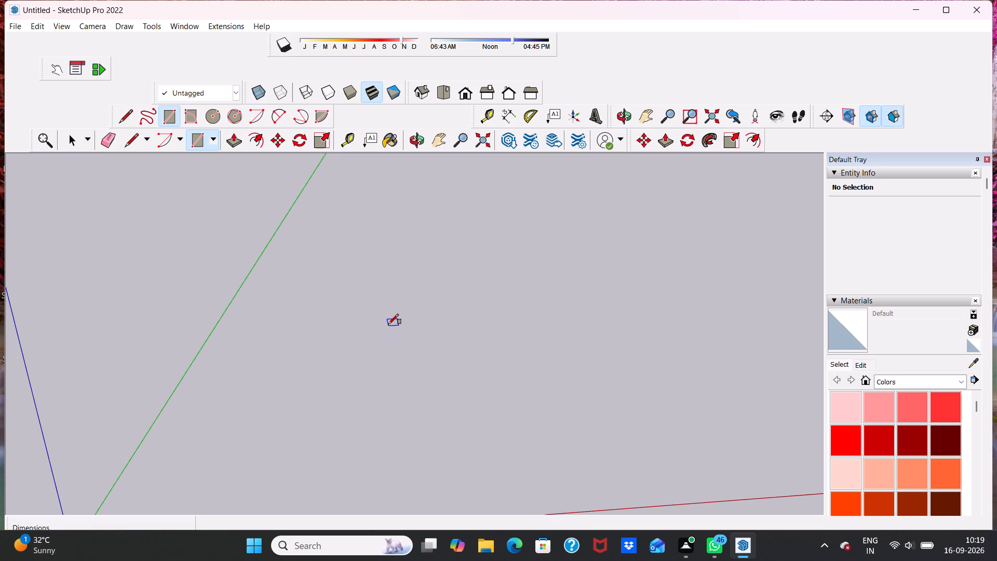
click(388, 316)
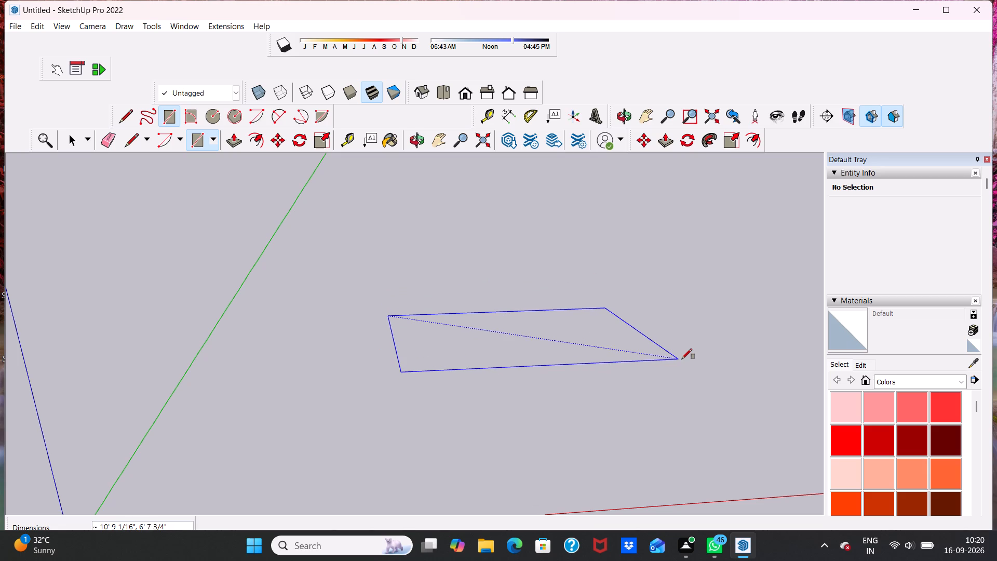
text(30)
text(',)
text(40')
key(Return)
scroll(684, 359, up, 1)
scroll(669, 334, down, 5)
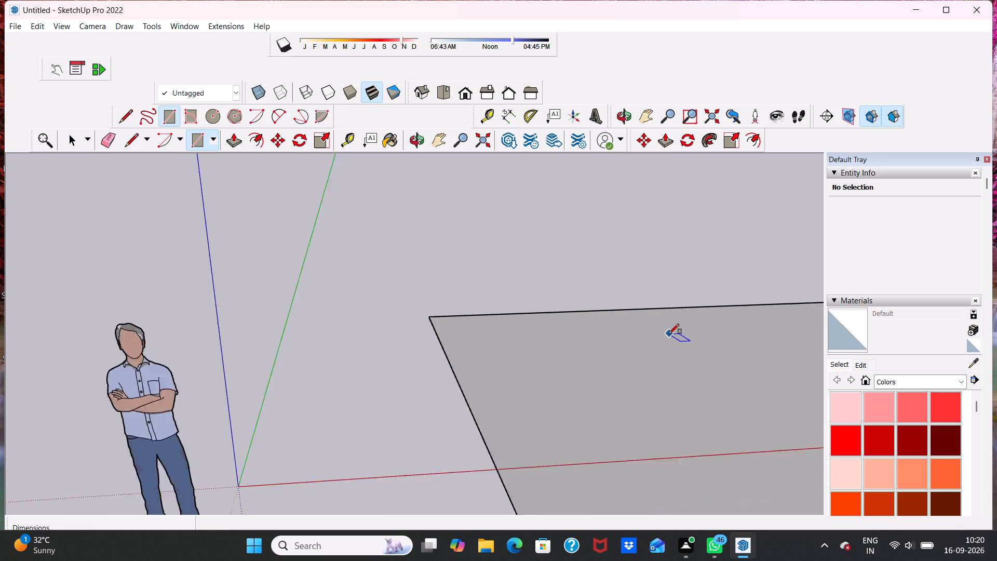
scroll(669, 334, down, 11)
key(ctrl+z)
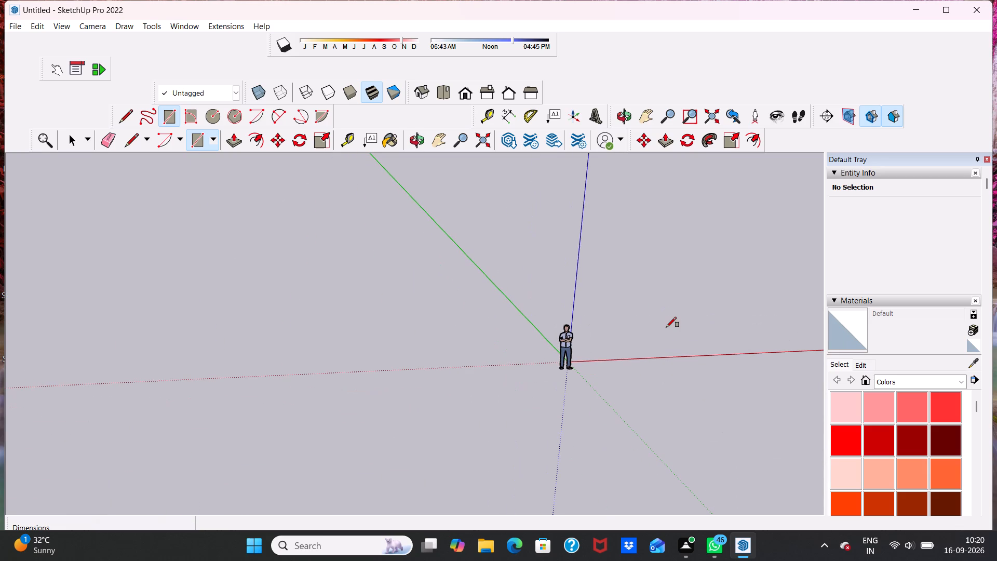
Draw a 30' by 40' rectangle on the ground plane, away from the origin between the red and green axes.
scroll(675, 292, up, 11)
scroll(659, 247, up, 6)
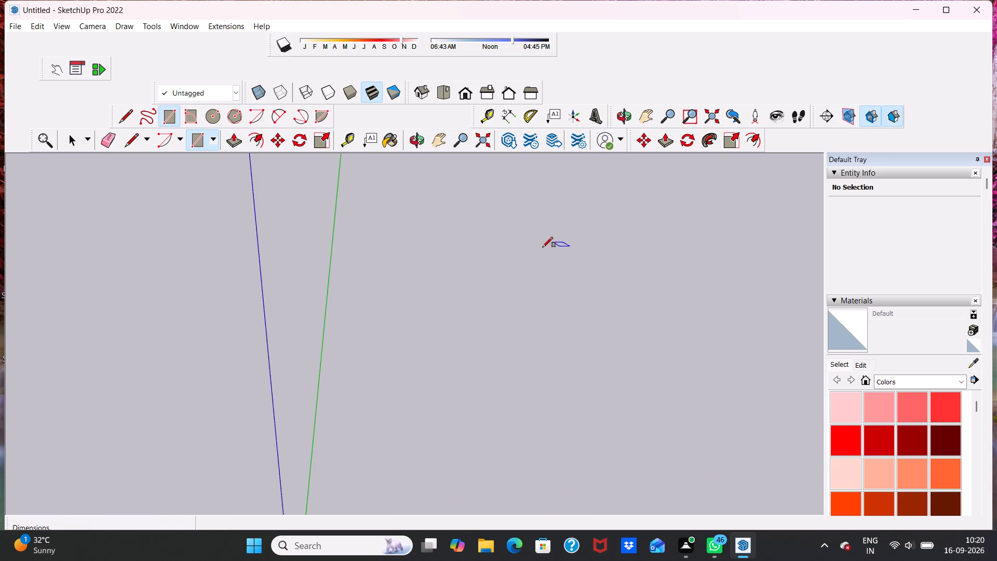
middle_drag(535, 235, 567, 294)
middle_drag(560, 280, 517, 271)
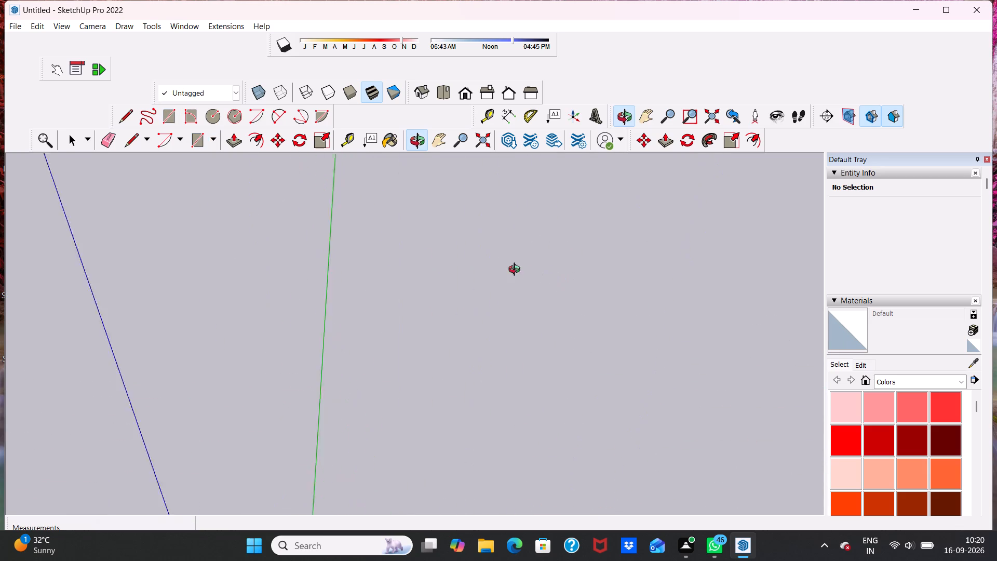
middle_drag(517, 271, 461, 297)
scroll(600, 255, up, 2)
click(572, 282)
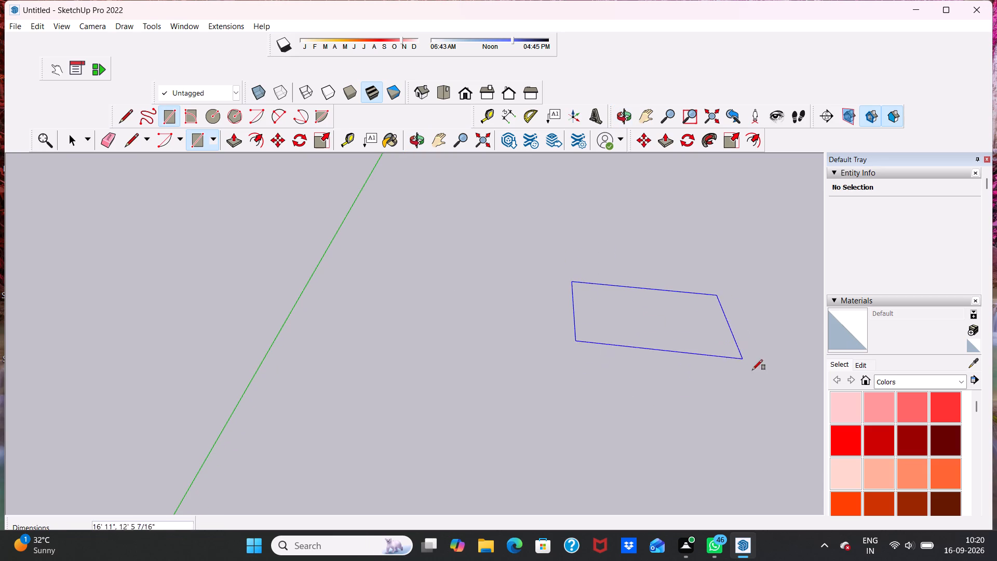
key(3)
key(0)
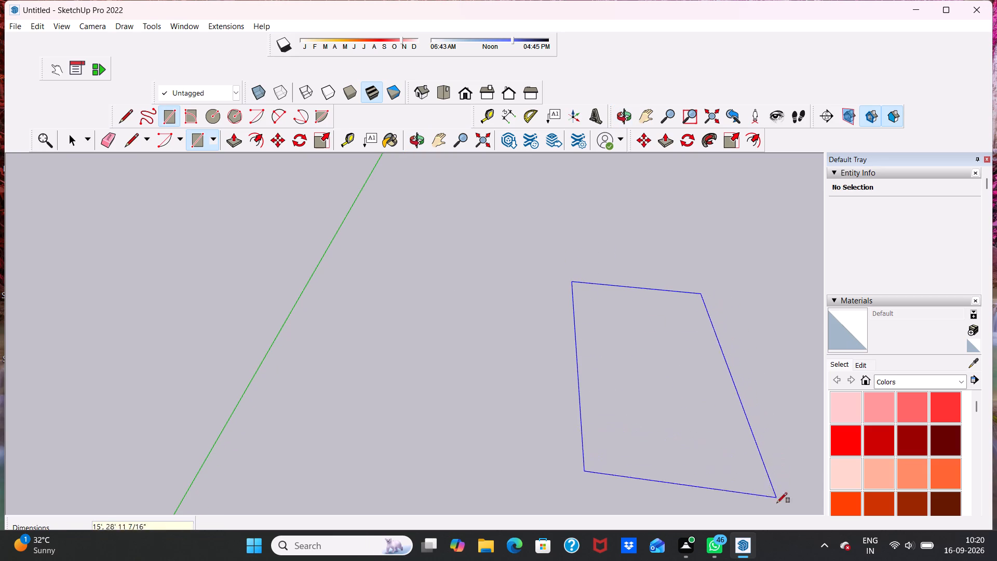
scroll(783, 560, up, 1)
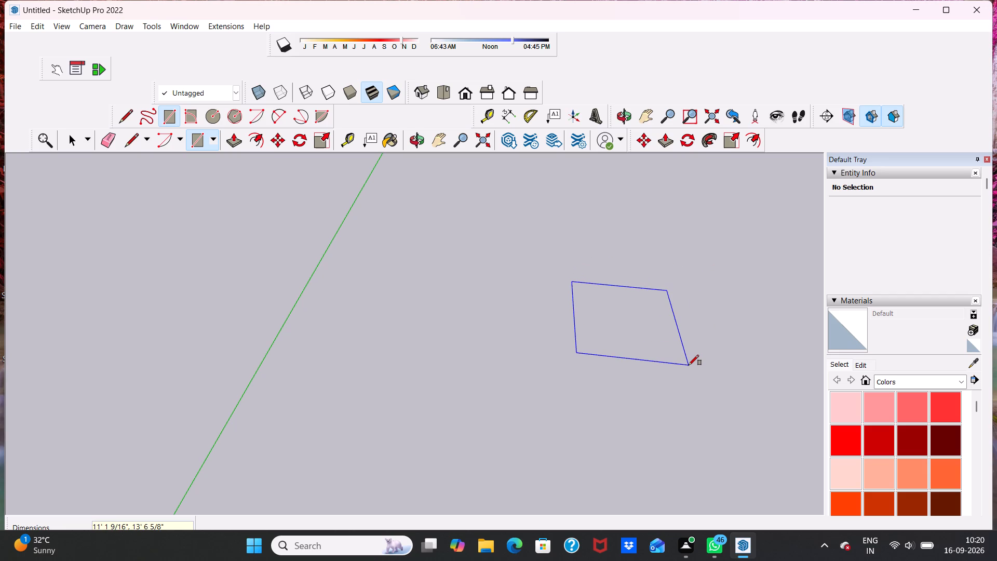
text(30)
text(',)
text(40')
key(Return)
scroll(684, 315, down, 10)
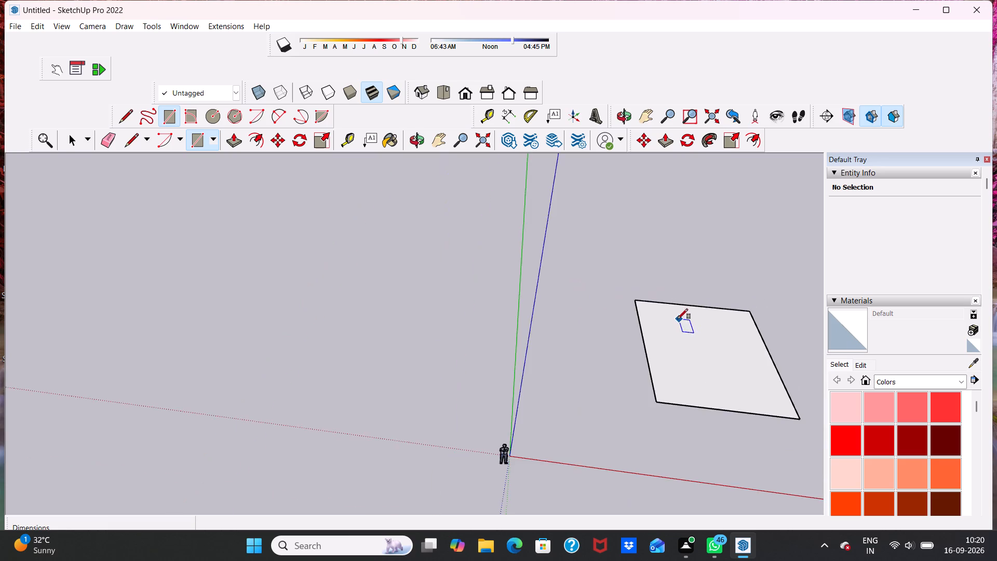
scroll(663, 333, down, 5)
key(space)
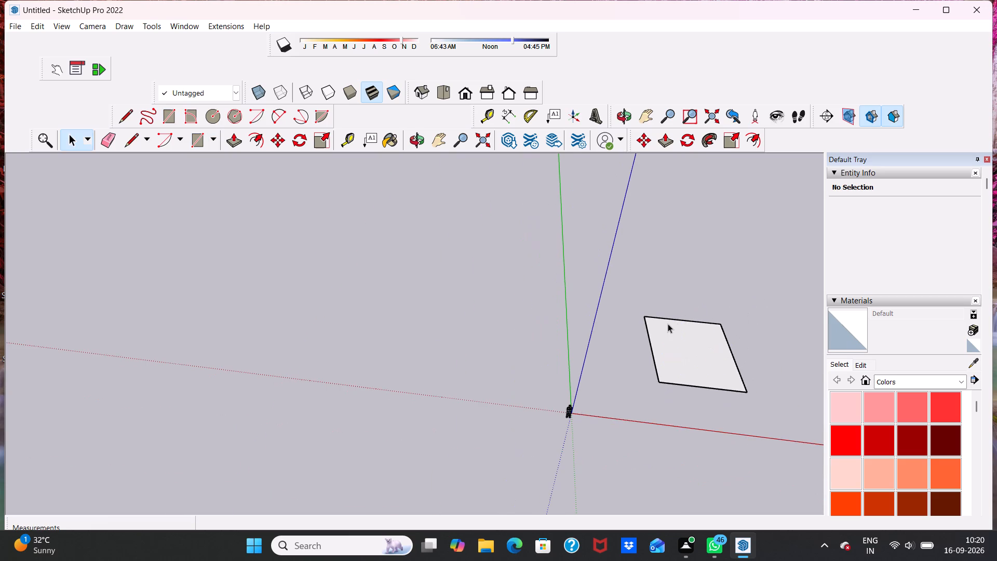
Offset the rectangle's edges inward by 9" to form the outer wall thickness.
scroll(678, 324, up, 5)
middle_drag(719, 359, 588, 287)
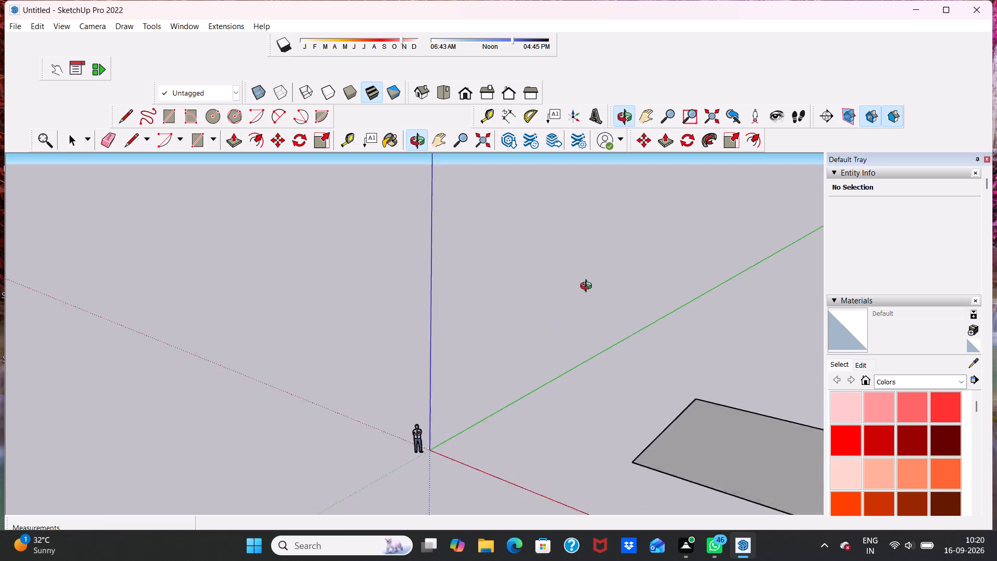
middle_drag(588, 287, 679, 362)
scroll(763, 424, up, 8)
middle_drag(769, 402, 811, 366)
scroll(779, 339, up, 5)
scroll(694, 290, down, 6)
middle_drag(617, 279, 639, 324)
scroll(656, 272, up, 5)
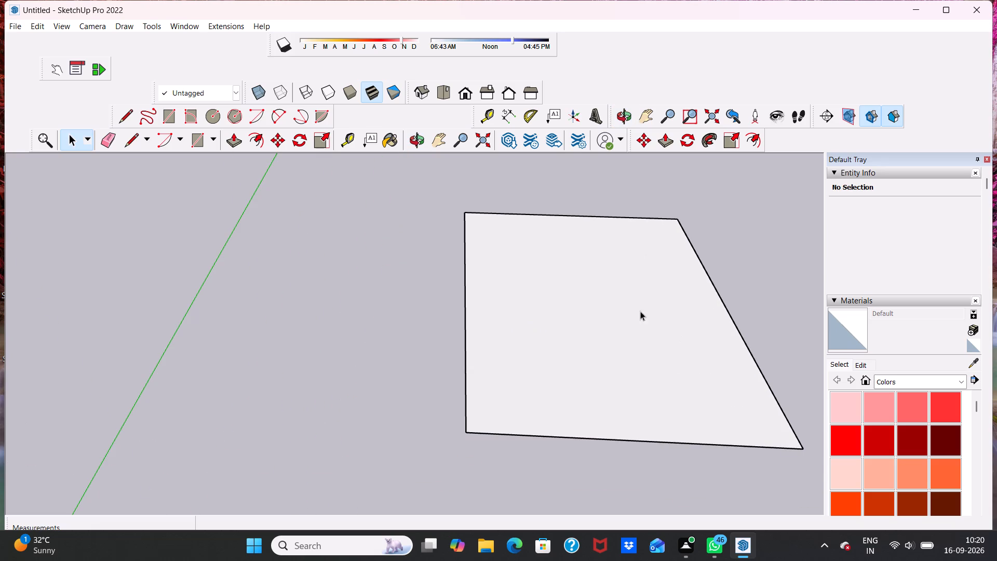
click(255, 137)
click(465, 285)
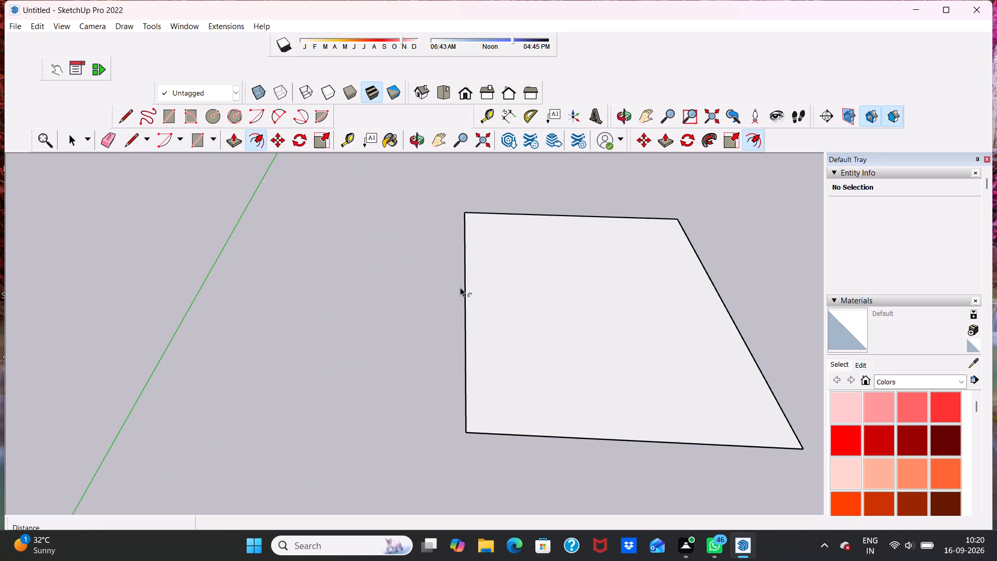
click(479, 290)
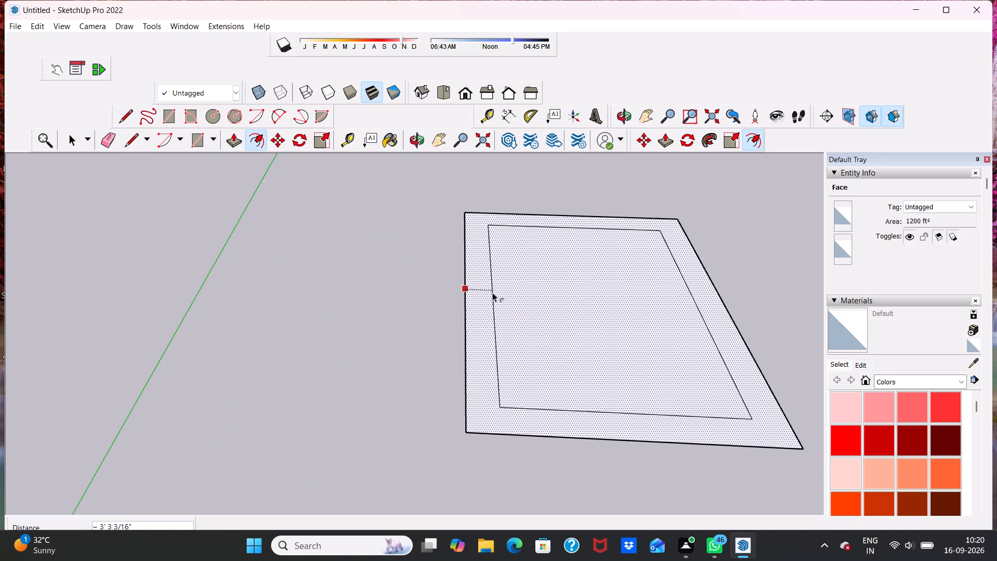
key(9)
key(shift+quotedbl)
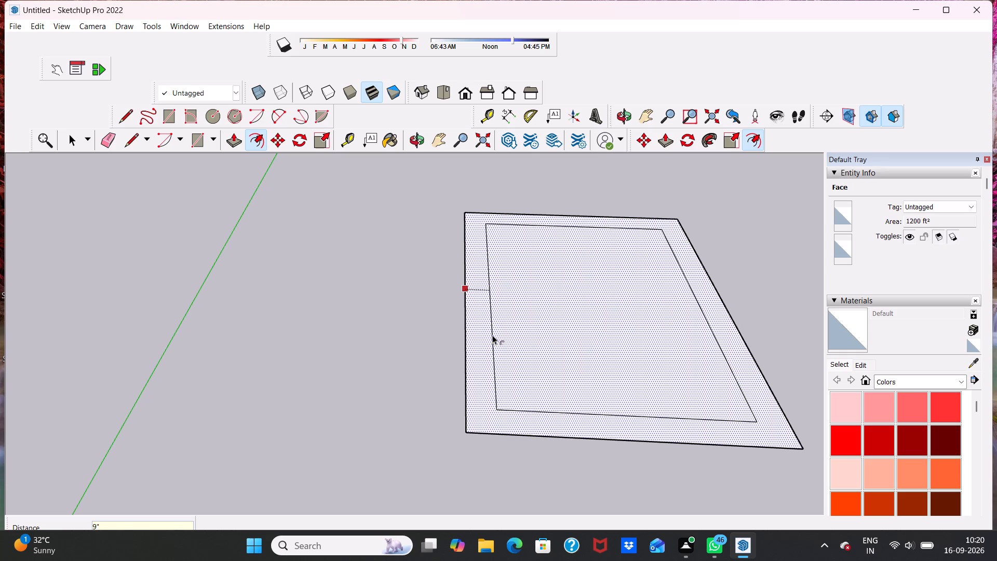
key(Return)
Offset the rectangle's outer boundary outward freehand to form a wide border around the 9" wall band.
scroll(489, 286, up, 6)
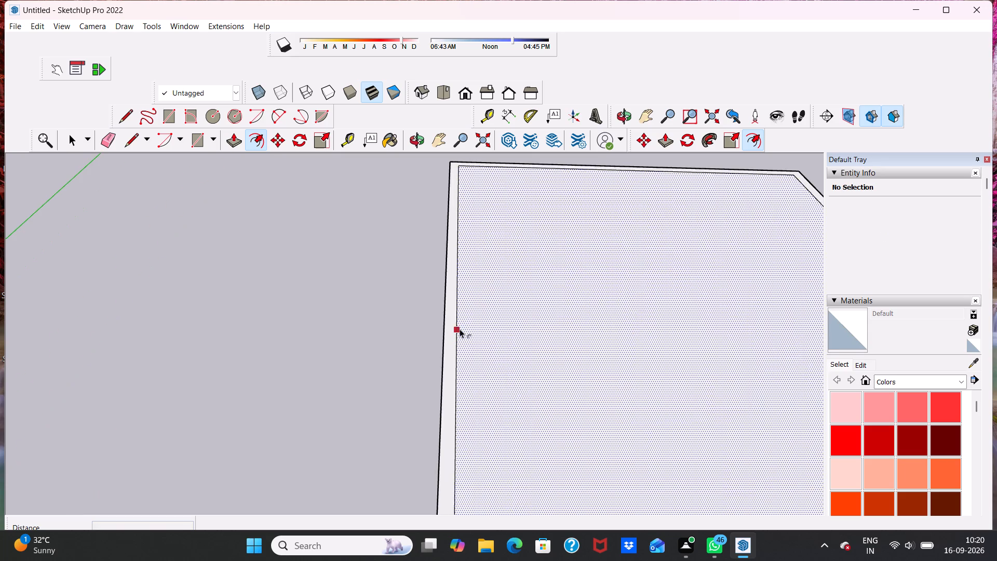
click(446, 365)
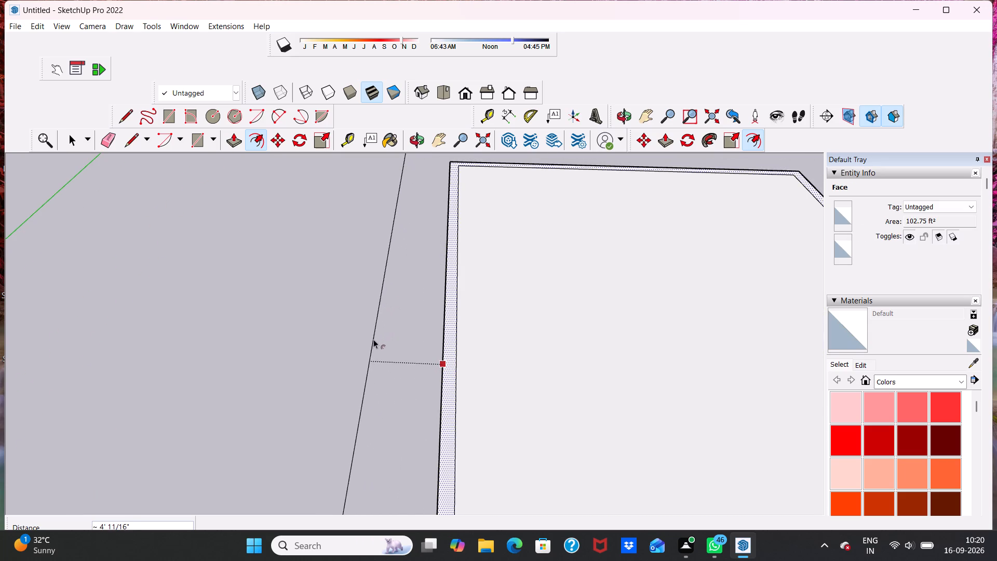
click(358, 344)
Examine the nested outlines of the wall band and surrounding border from several angles.
scroll(357, 344, down, 9)
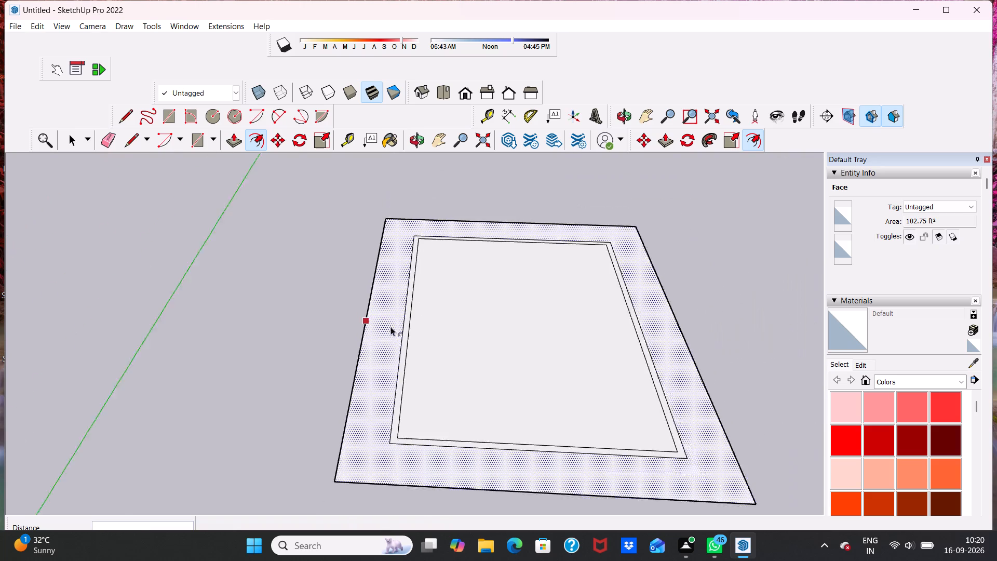
scroll(390, 327, down, 2)
middle_drag(417, 346, 421, 381)
scroll(427, 391, up, 5)
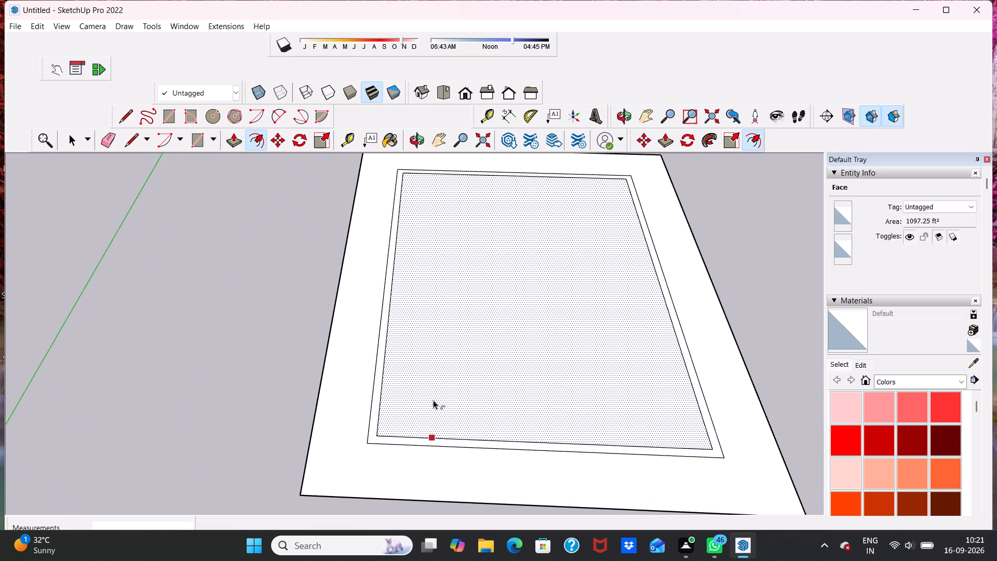
middle_drag(433, 400, 411, 304)
scroll(457, 320, up, 4)
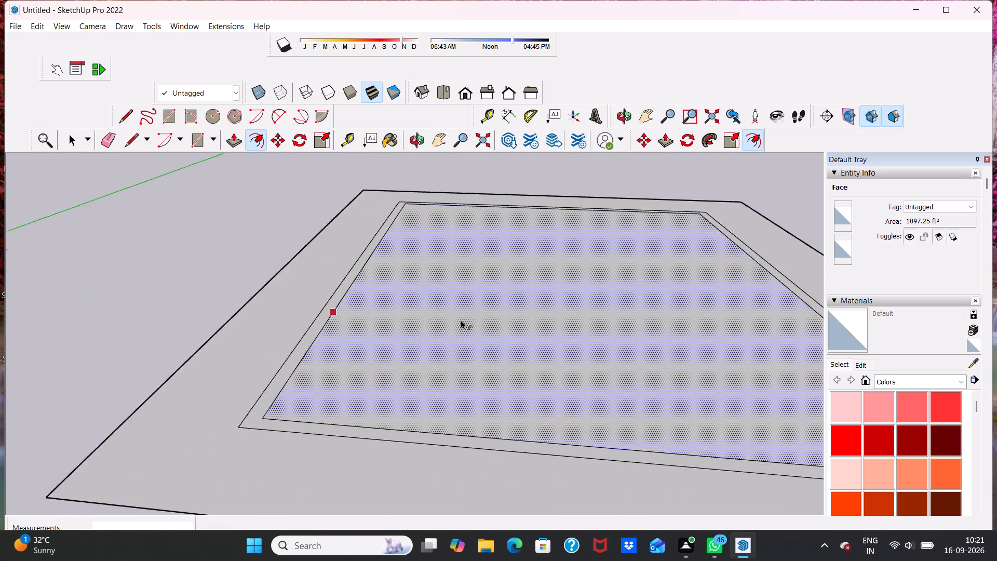
scroll(461, 320, up, 2)
scroll(379, 303, down, 2)
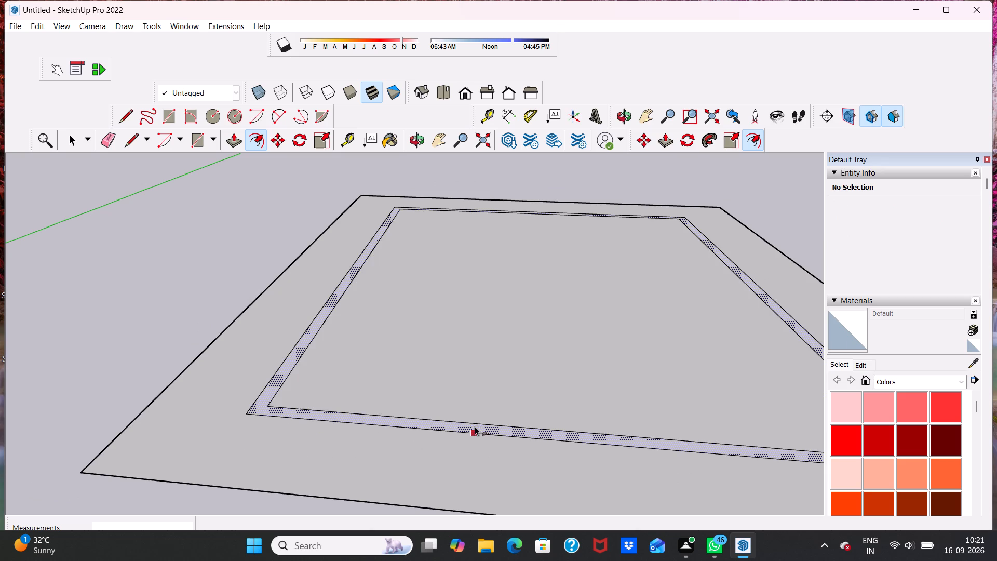
key(space)
scroll(475, 433, up, 1)
click(117, 306)
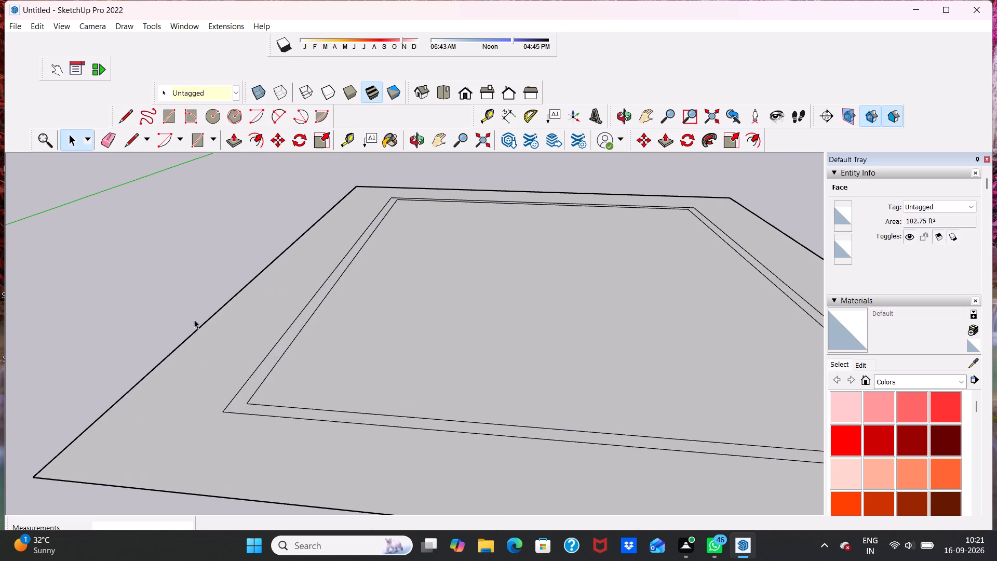
Place a guide line parallel to the inner edge of the near short wall, about 11' 5" into the interior.
scroll(383, 331, down, 8)
middle_drag(464, 344, 498, 482)
scroll(482, 435, down, 5)
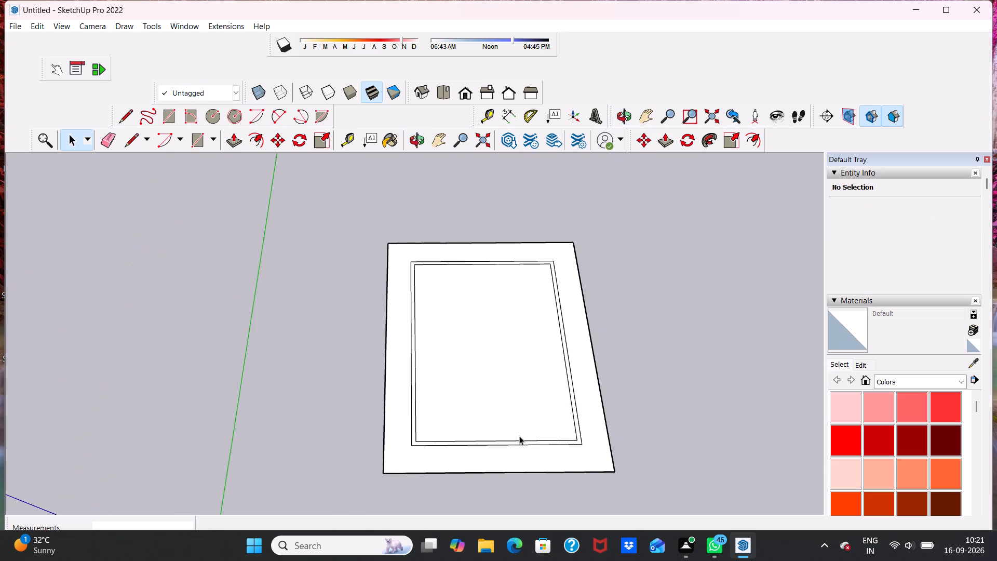
scroll(519, 436, up, 7)
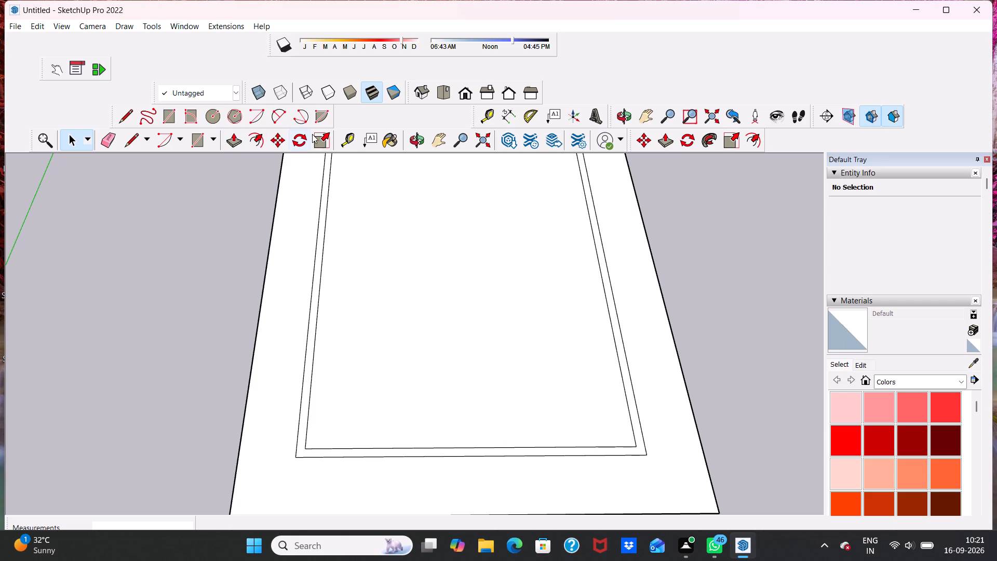
click(347, 139)
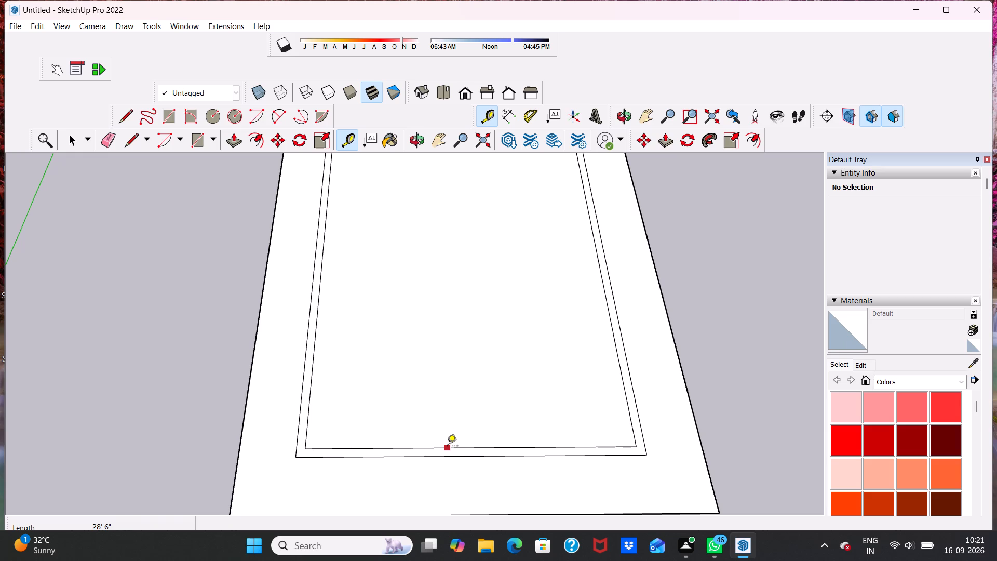
click(454, 446)
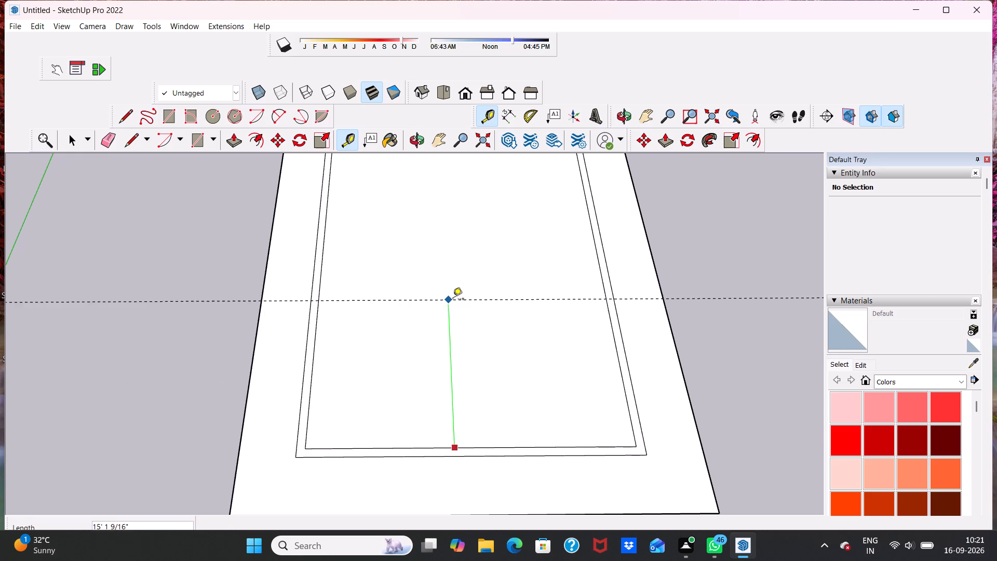
click(451, 332)
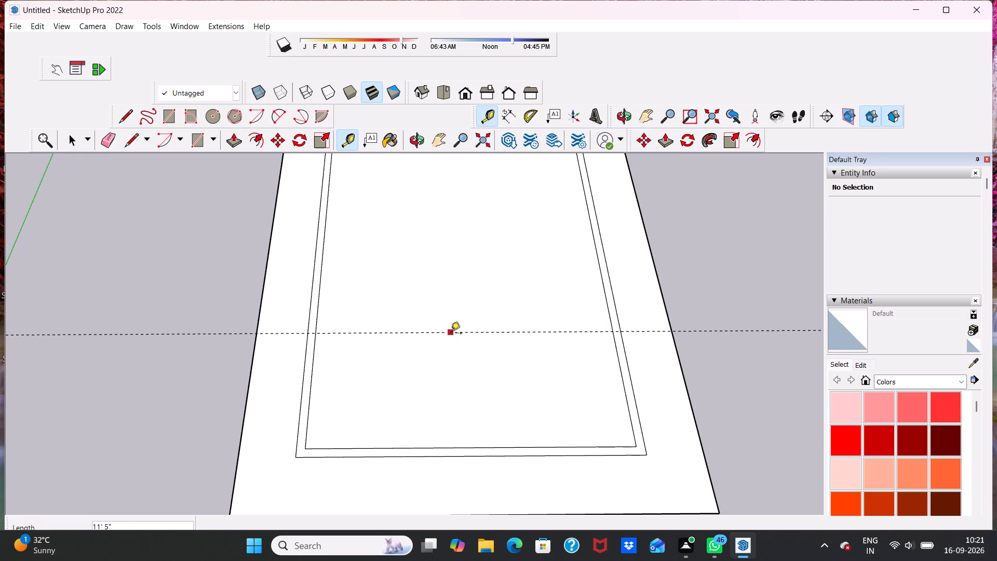
Place a second parallel guide line 6" from the first, on the side toward the near short wall.
click(451, 334)
key(6)
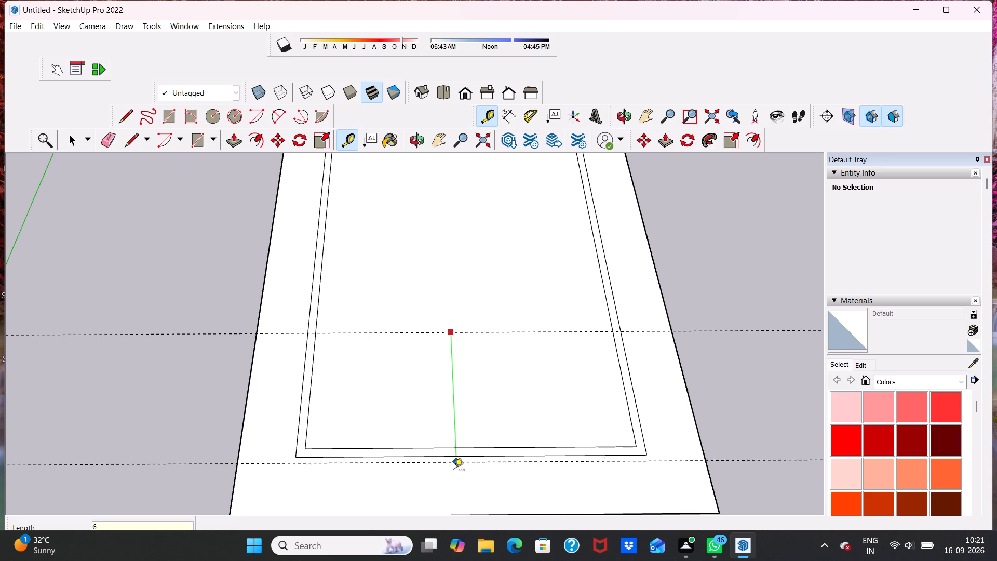
key(shift+quotedbl)
key(Return)
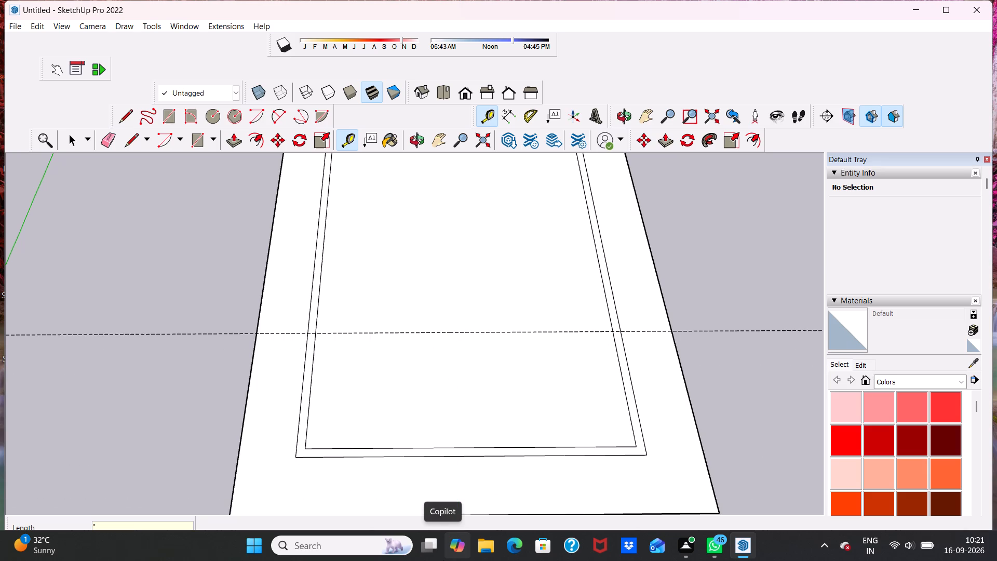
scroll(507, 494, down, 5)
scroll(492, 405, up, 1)
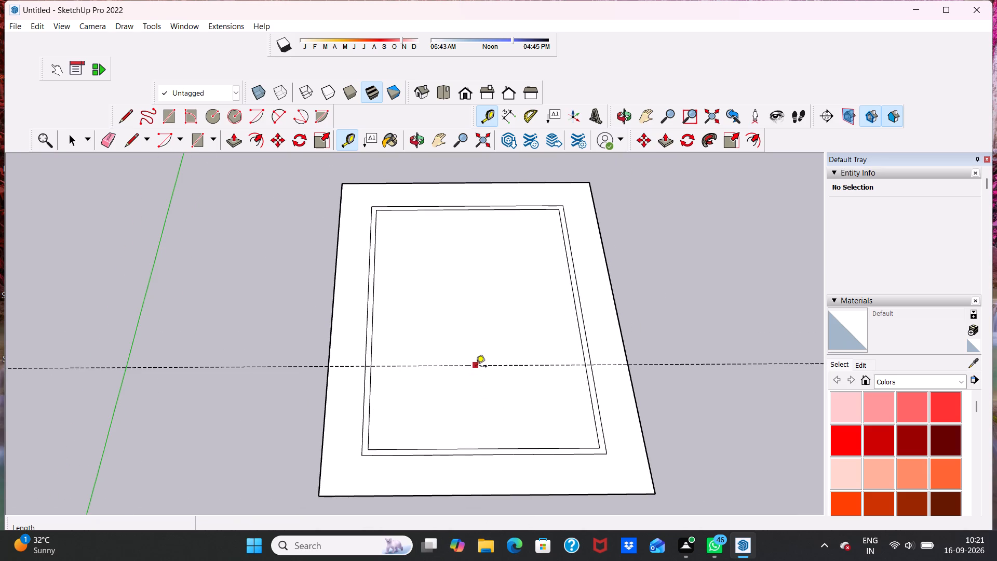
click(476, 367)
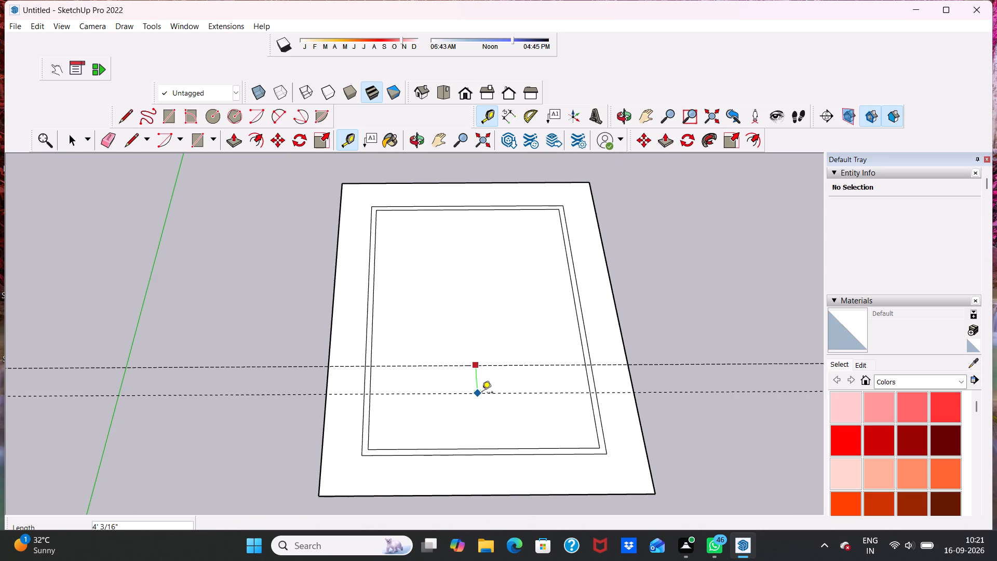
key(6)
key(shift+quotedbl)
key(Return)
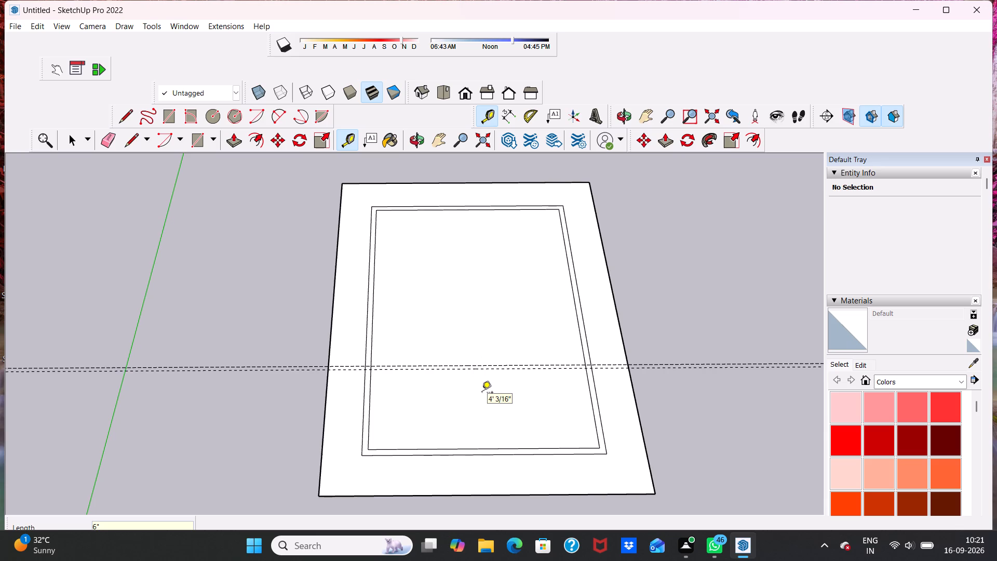
scroll(482, 393, down, 5)
key(space)
key(space)
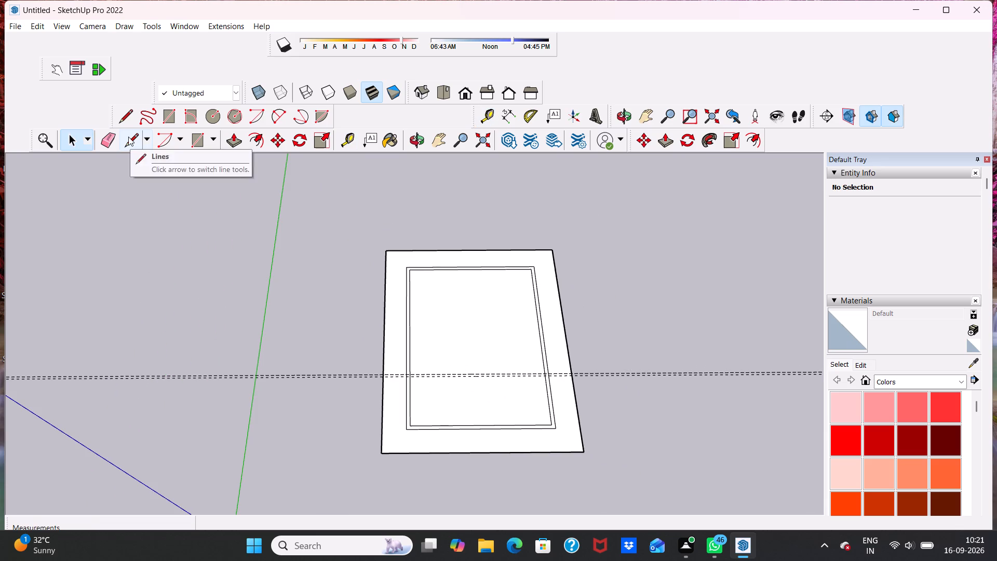
Draw two partition lines along the guides, each spanning between the inner faces of the two long walls.
drag(128, 137, 130, 145)
scroll(473, 388, up, 12)
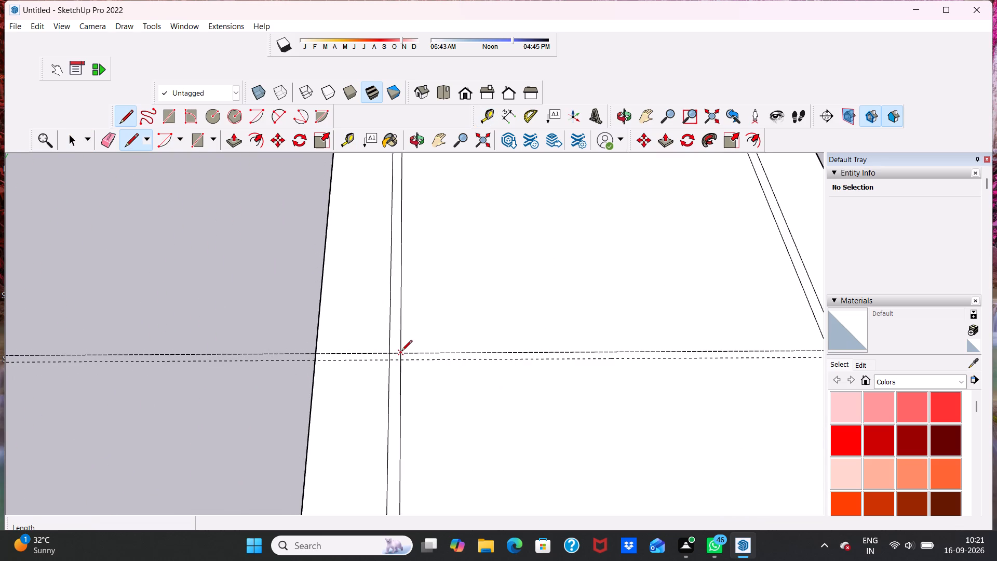
drag(401, 350, 413, 353)
scroll(655, 342, down, 7)
scroll(780, 336, up, 2)
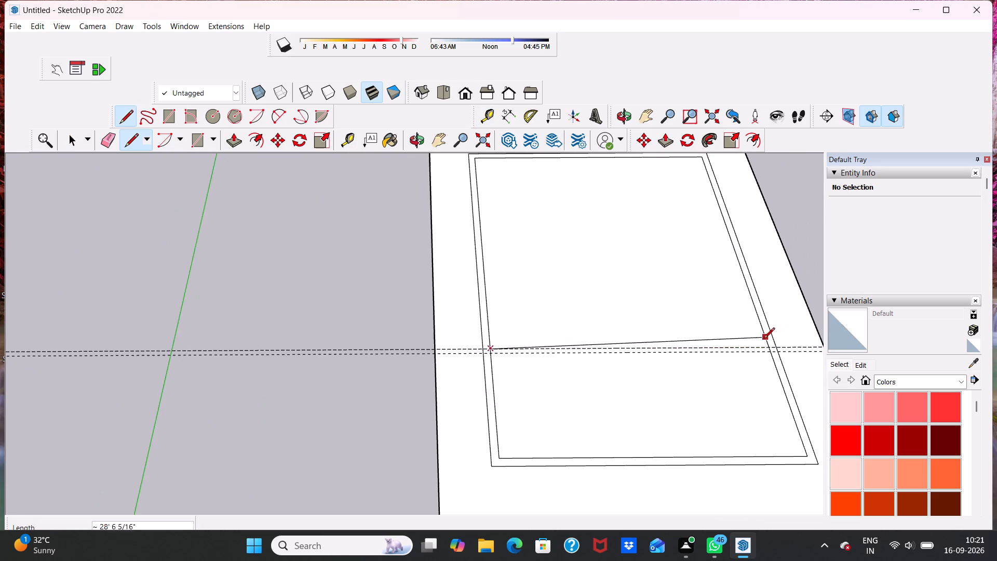
scroll(769, 343, up, 6)
click(770, 352)
click(769, 358)
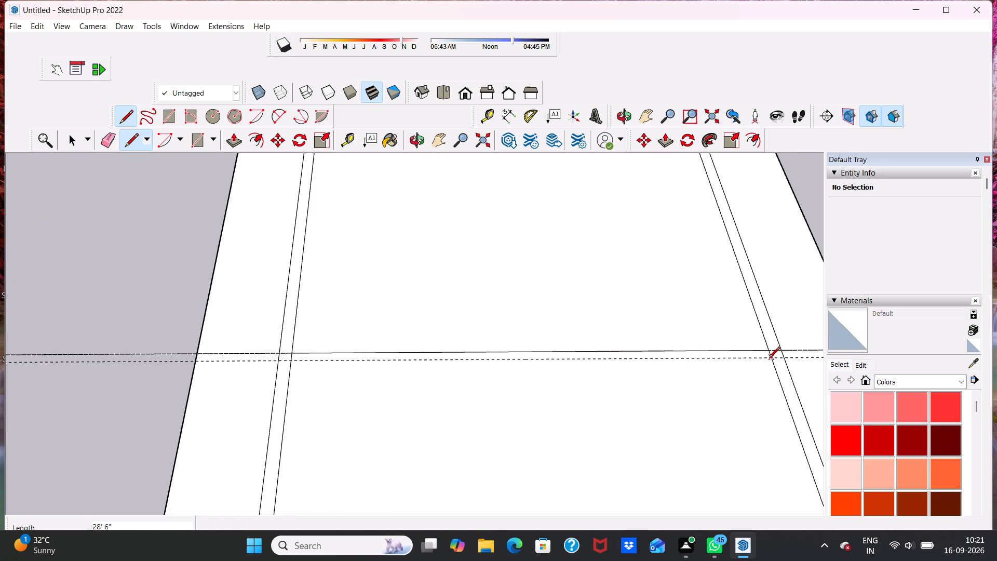
click(297, 361)
scroll(303, 352, down, 5)
click(415, 291)
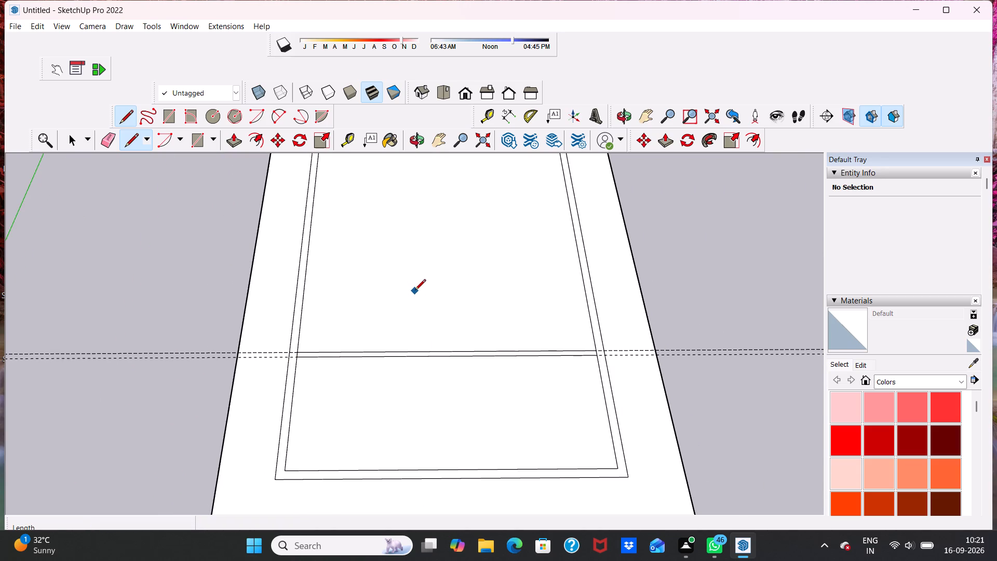
key(space)
key(space)
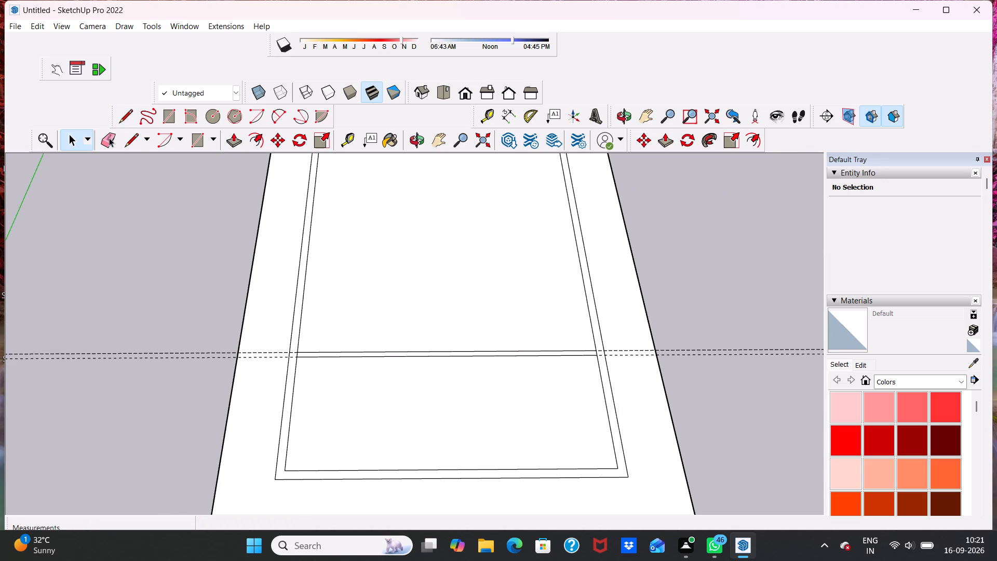
Erase both guide lines and the short inner wall edge segments where the partition meets the long walls.
click(109, 138)
scroll(317, 303, up, 6)
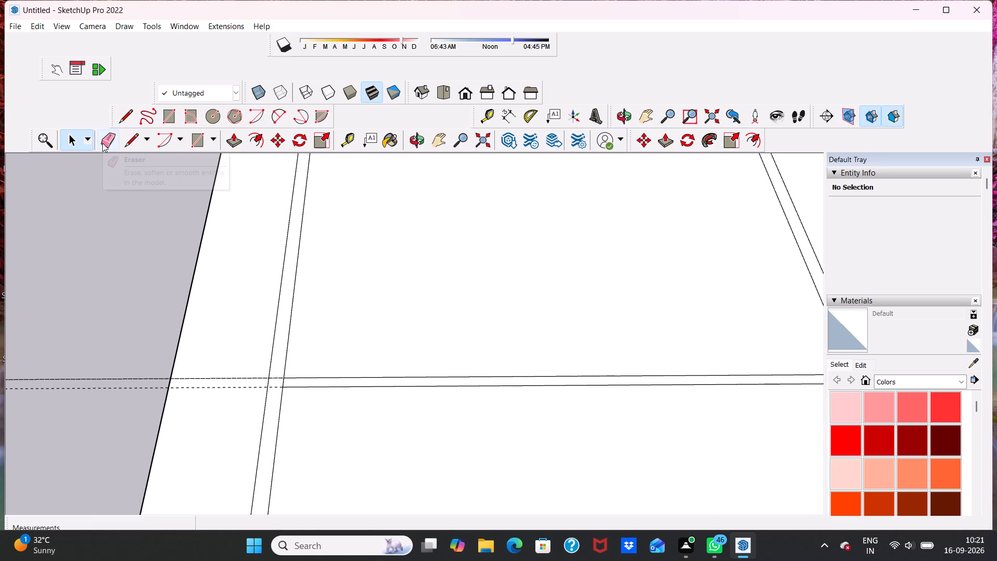
click(102, 143)
scroll(294, 366, up, 4)
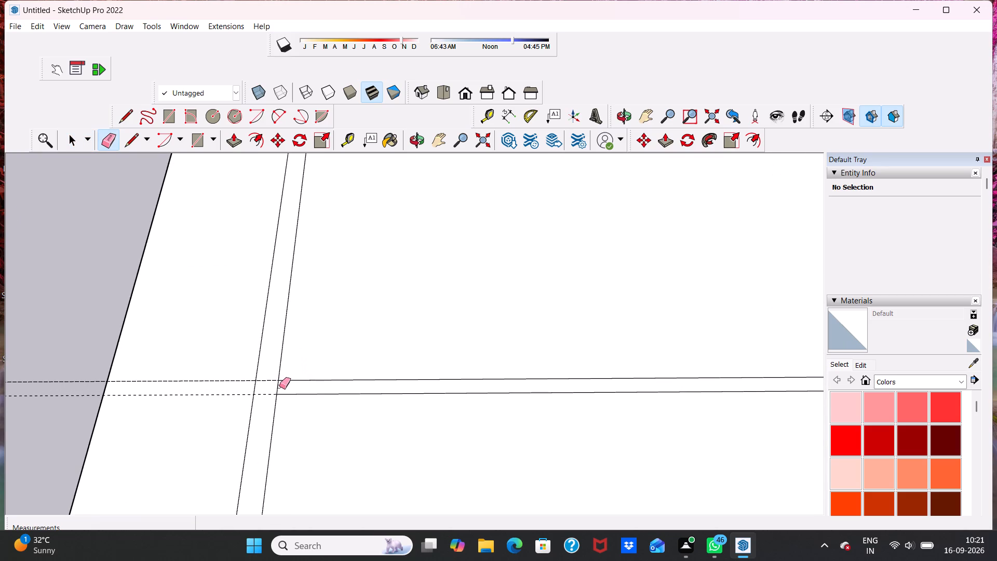
click(277, 386)
drag(199, 358, 197, 390)
drag(197, 391, 197, 396)
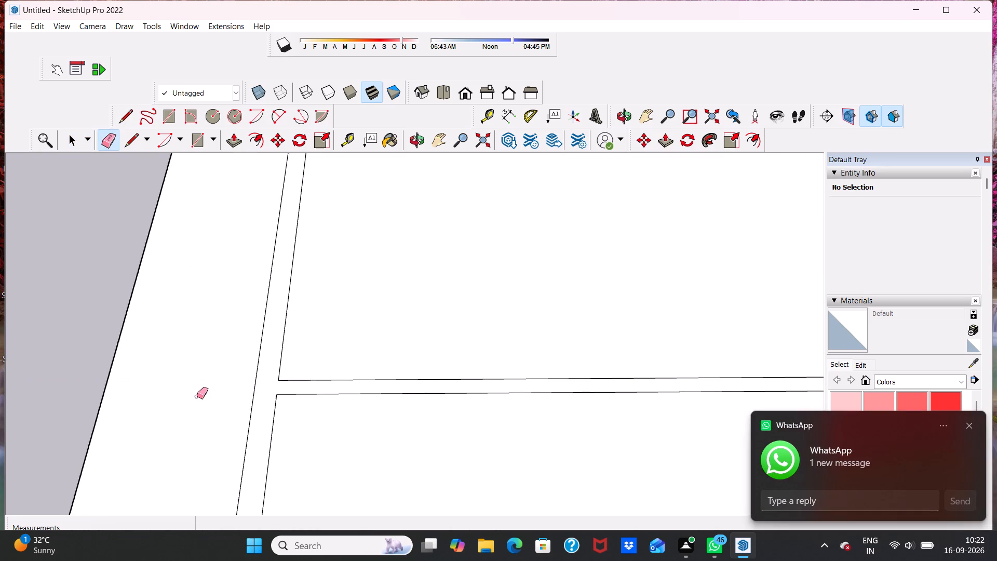
scroll(203, 391, down, 17)
scroll(479, 363, up, 13)
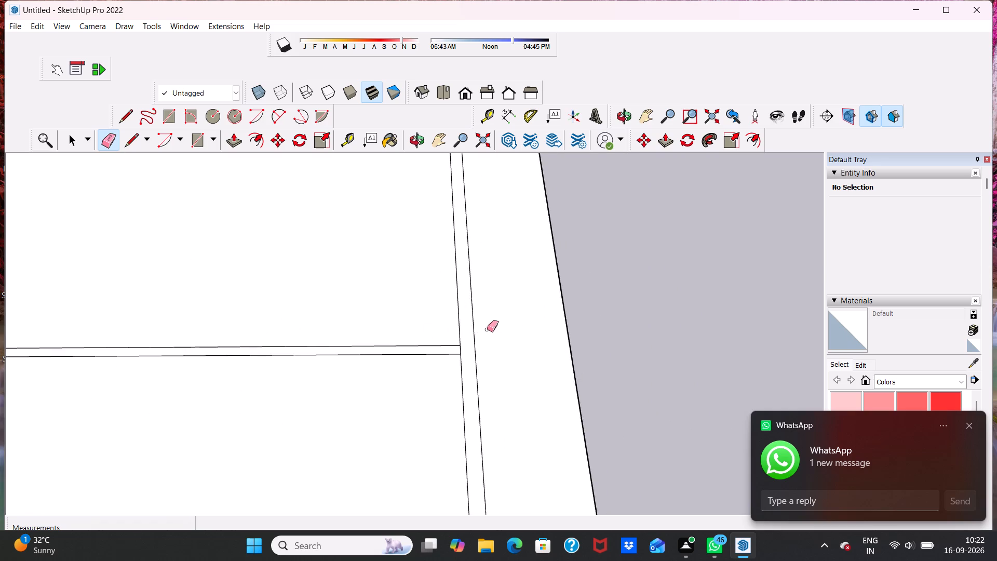
scroll(487, 329, up, 6)
click(427, 376)
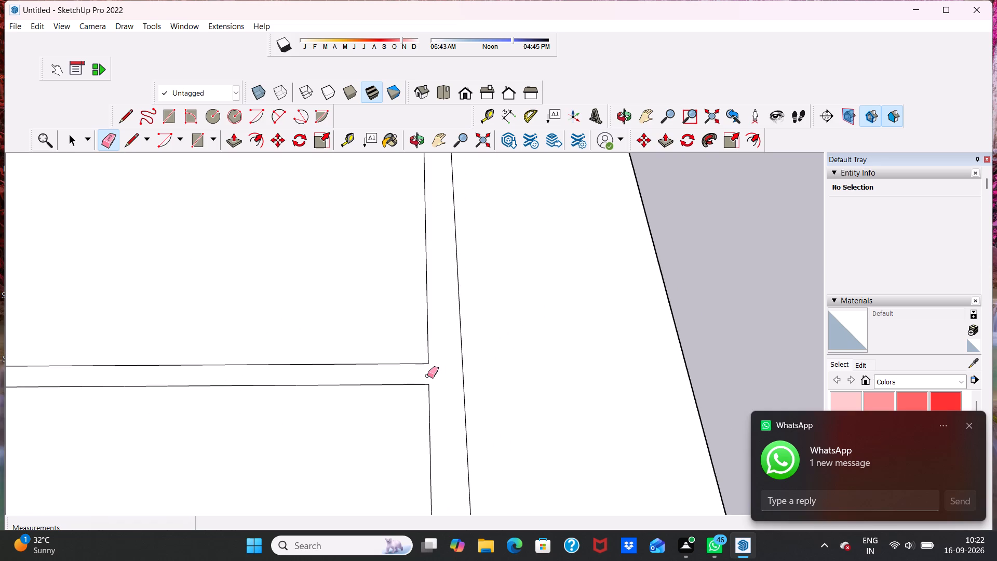
Push/Pull the joined outer wall and partition face upward by 10'.
scroll(426, 368, down, 14)
scroll(349, 423, down, 3)
middle_drag(351, 431, 383, 358)
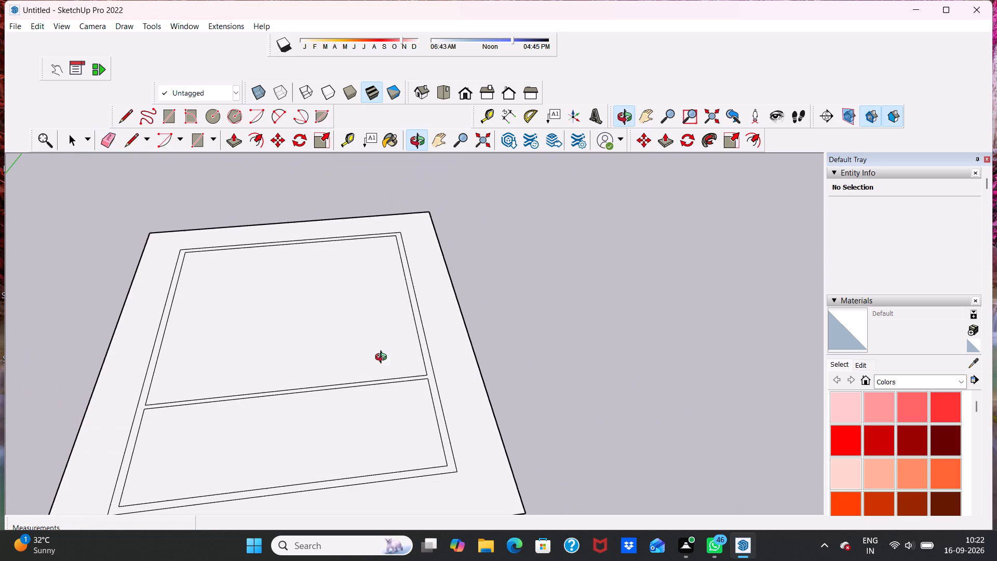
middle_drag(383, 358, 383, 358)
key(space)
scroll(433, 523, up, 2)
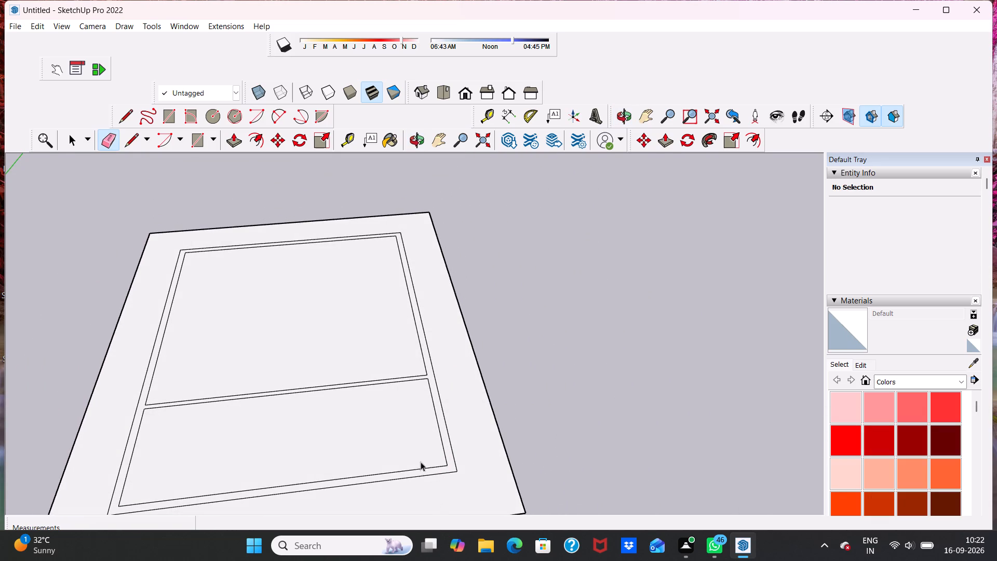
click(235, 138)
scroll(166, 324, up, 5)
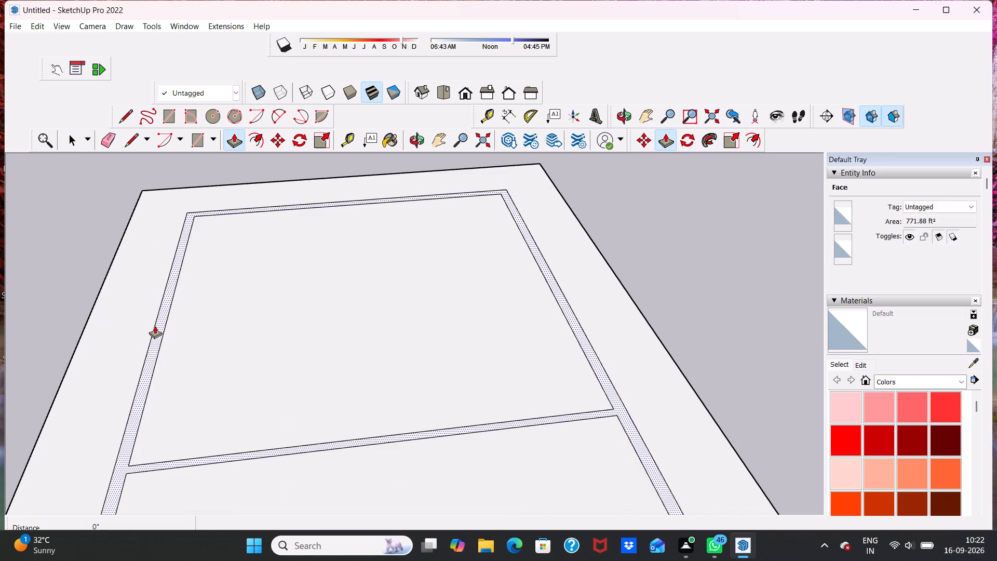
click(155, 326)
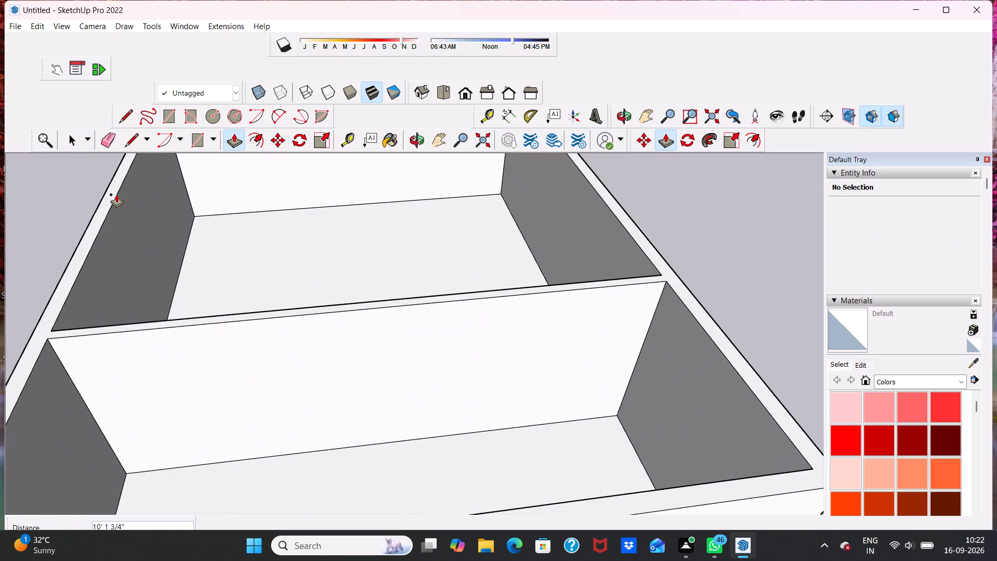
text(10')
key(Return)
Examine the raised outer walls, the partition and the two enclosed spaces from several angles.
scroll(107, 207, down, 8)
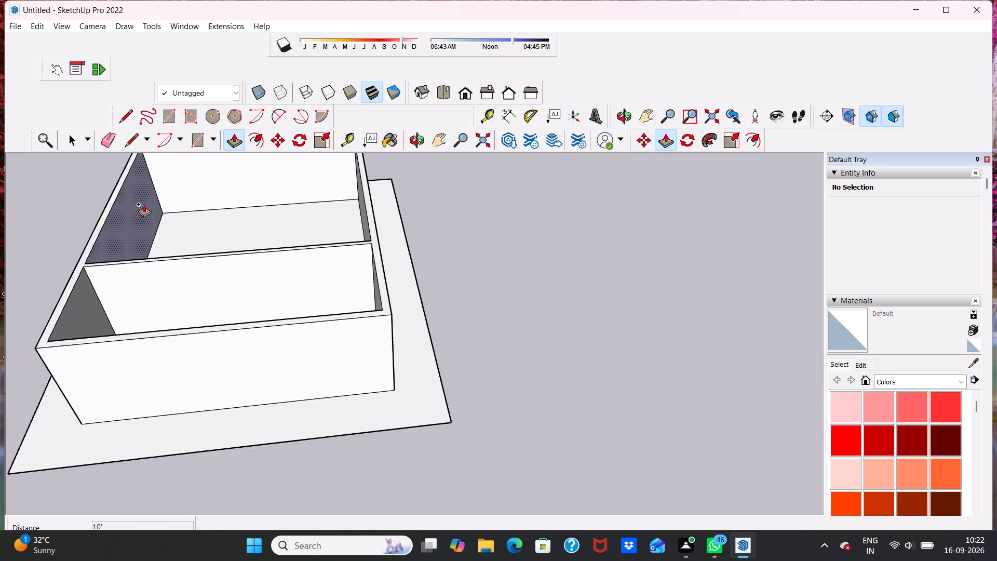
scroll(142, 245, down, 4)
middle_drag(144, 322, 223, 262)
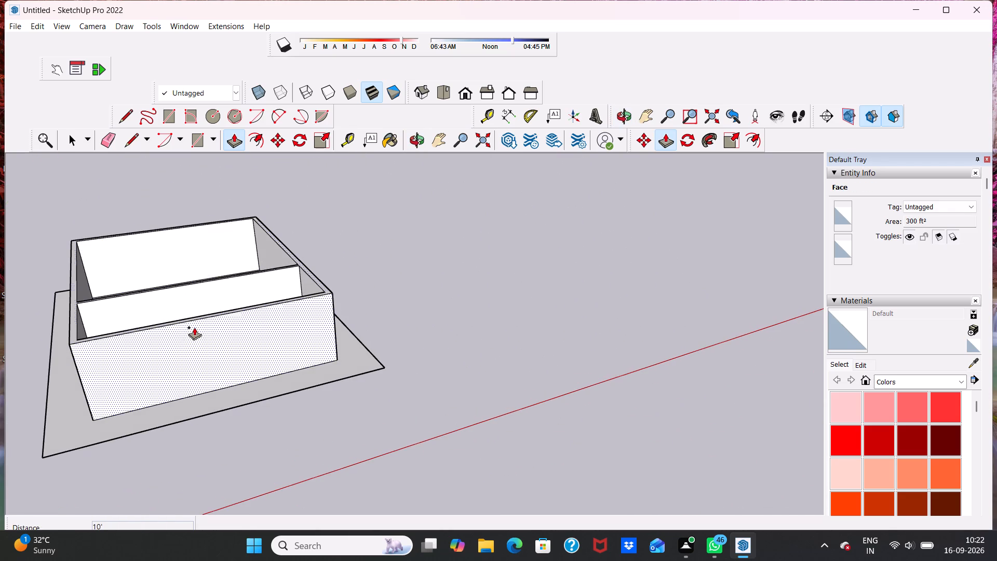
key(space)
key(space)
middle_drag(308, 302, 259, 335)
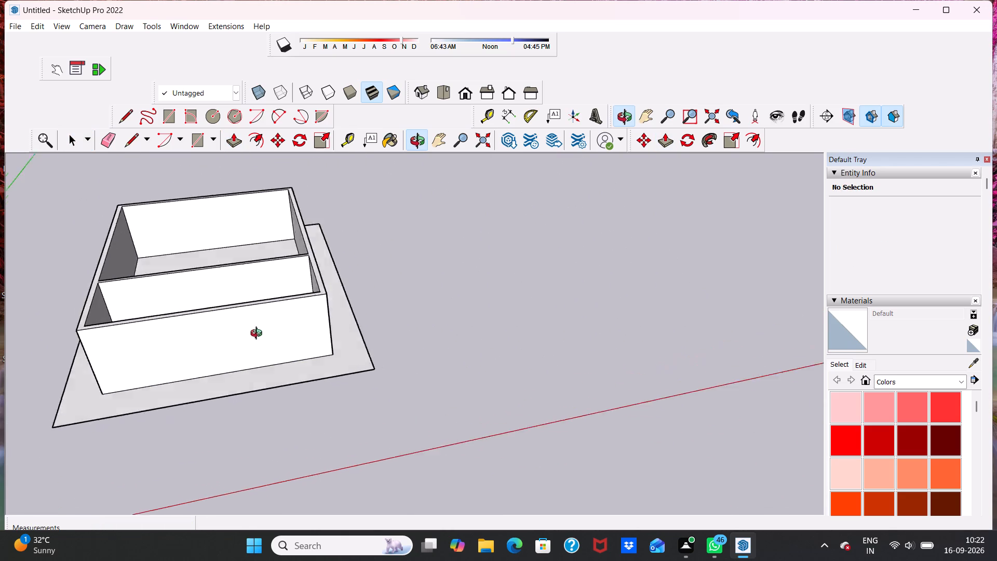
middle_drag(259, 335, 197, 342)
scroll(185, 247, up, 5)
middle_drag(201, 263, 154, 221)
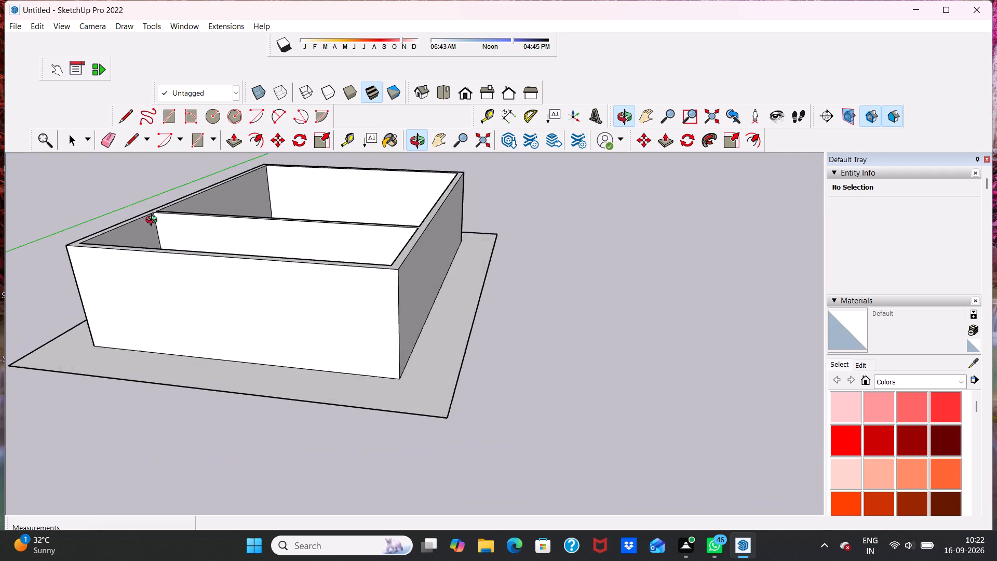
middle_drag(154, 221, 169, 227)
scroll(171, 228, up, 3)
middle_drag(181, 234, 239, 294)
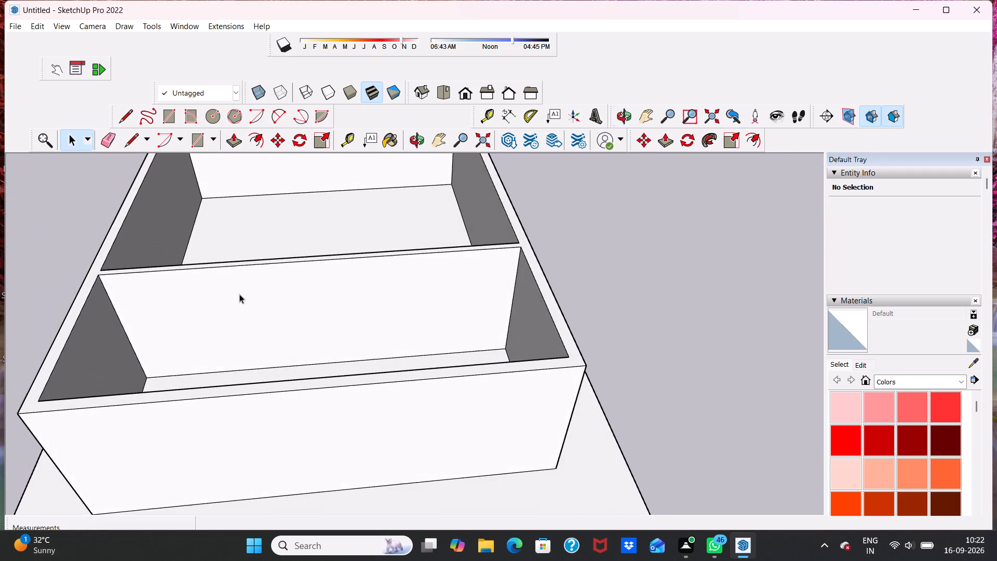
scroll(239, 294, up, 1)
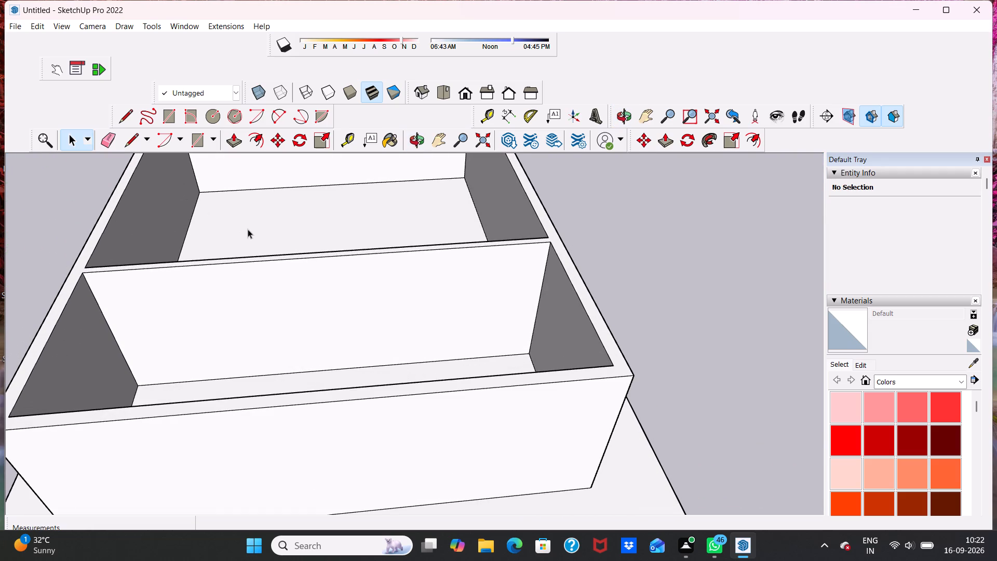
scroll(271, 246, down, 5)
middle_drag(289, 270, 281, 334)
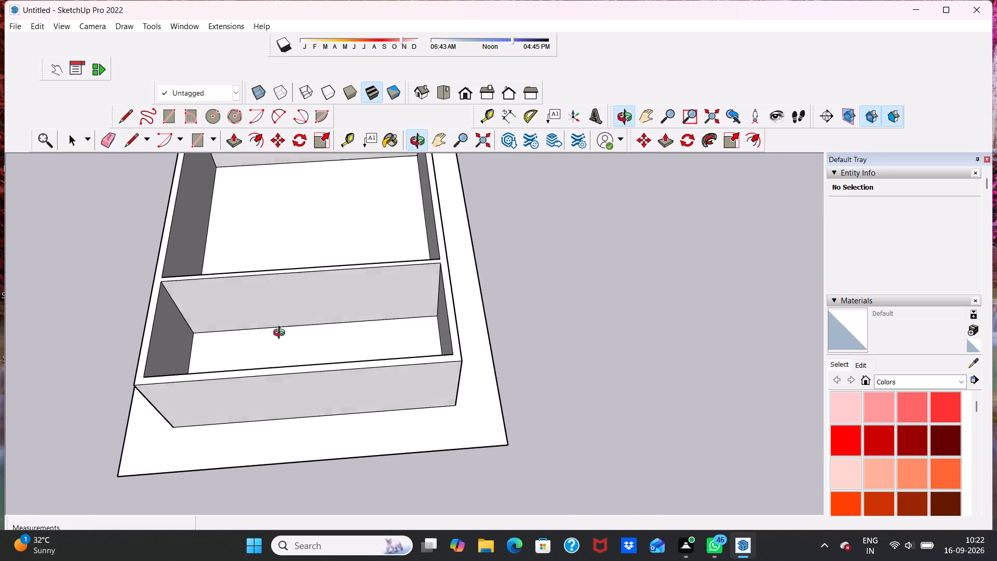
middle_drag(281, 334, 280, 341)
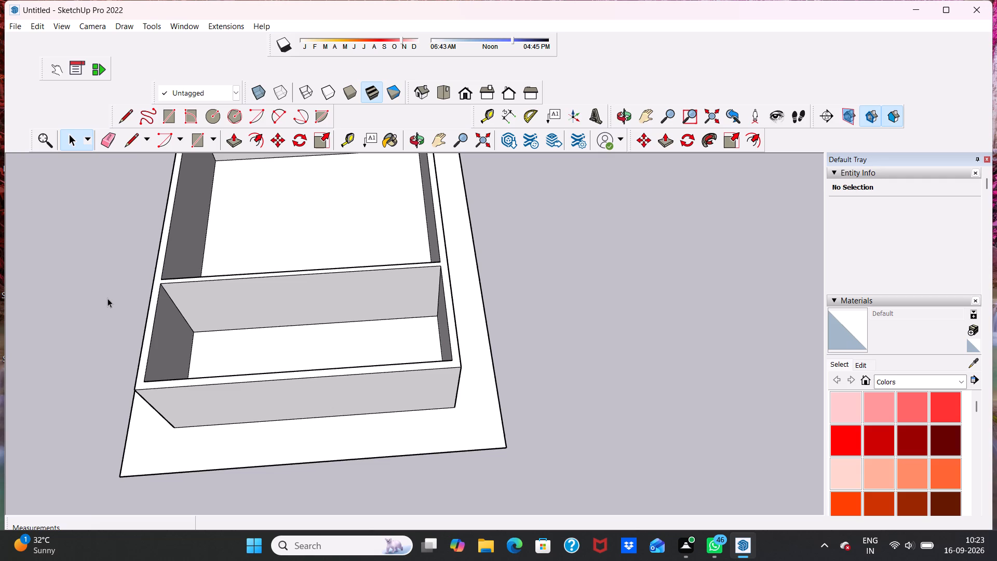
scroll(6, 291, up, 1)
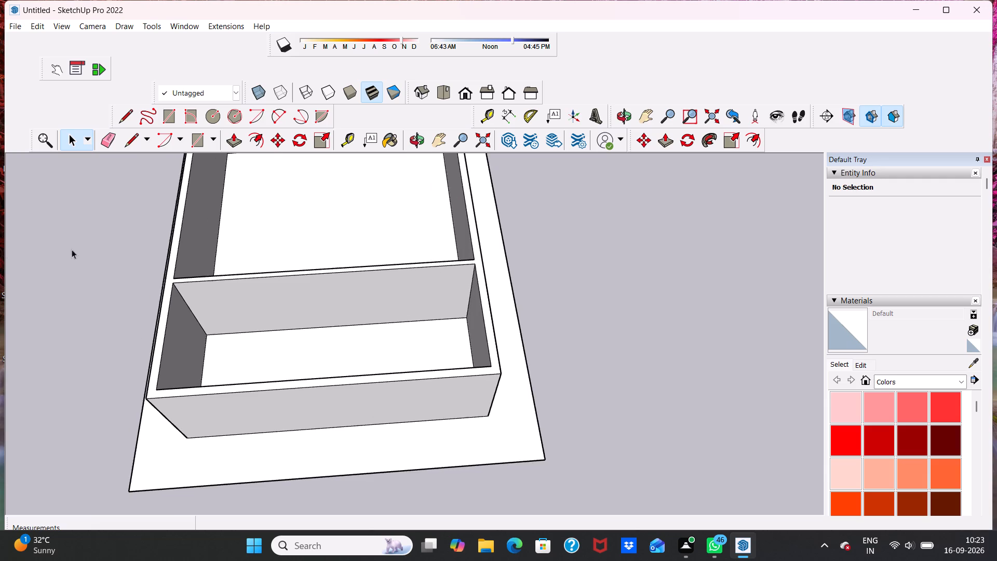
Draw two 9" lines across the top of the front outer wall, from each inner room corner to the outer edge.
scroll(218, 312, down, 6)
middle_drag(163, 361, 115, 255)
scroll(281, 312, up, 4)
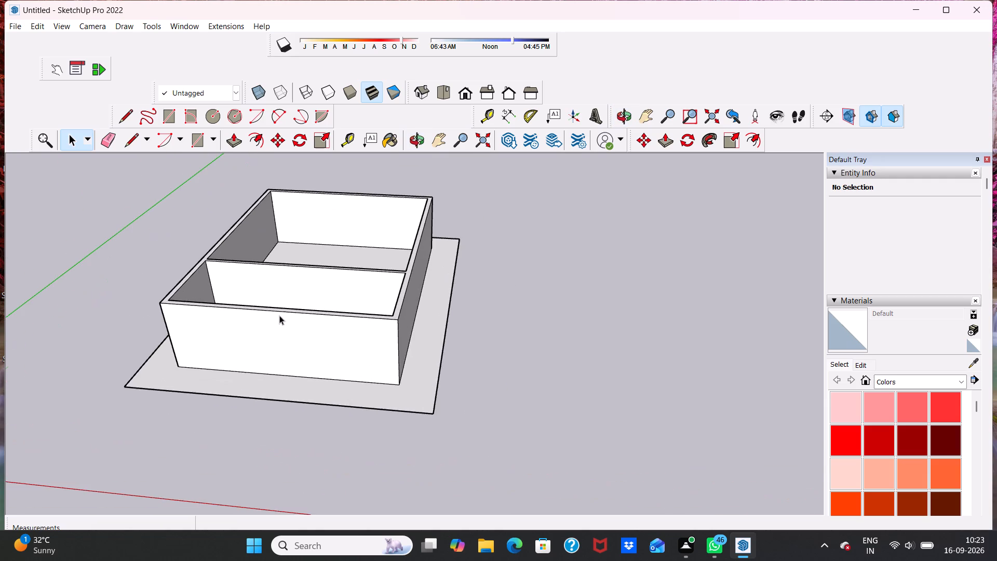
middle_drag(263, 327, 304, 371)
scroll(225, 325, up, 2)
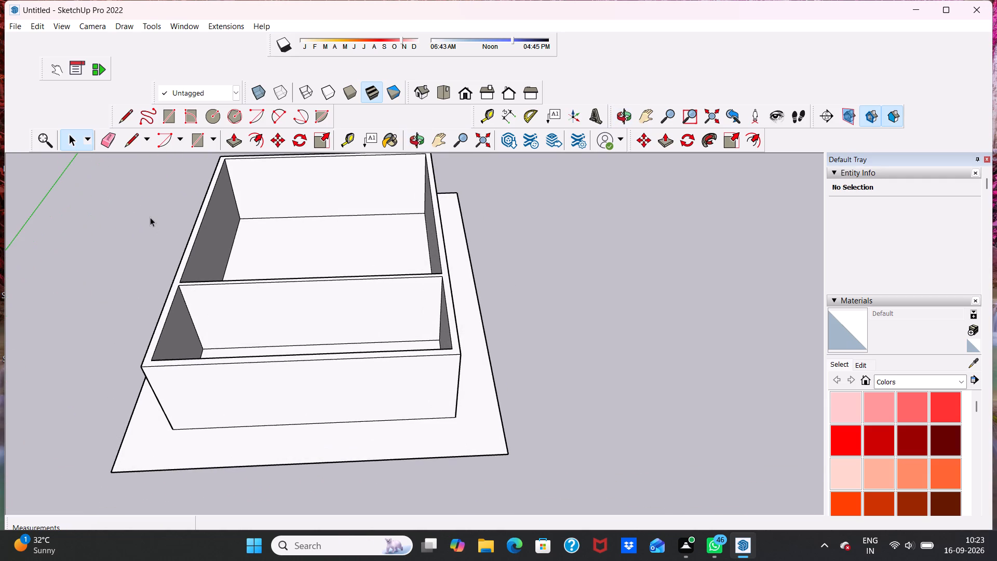
click(131, 138)
scroll(184, 401, up, 6)
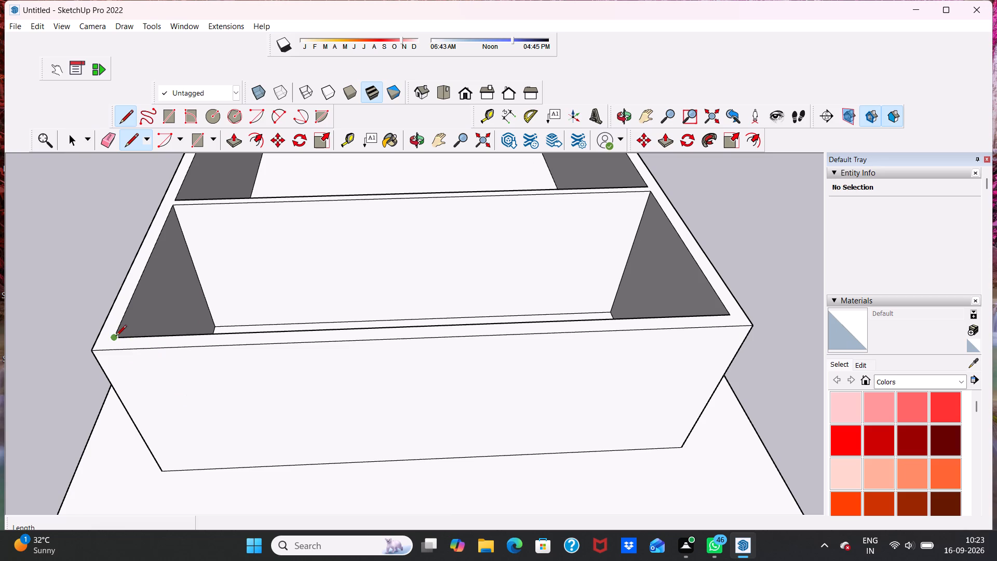
click(114, 337)
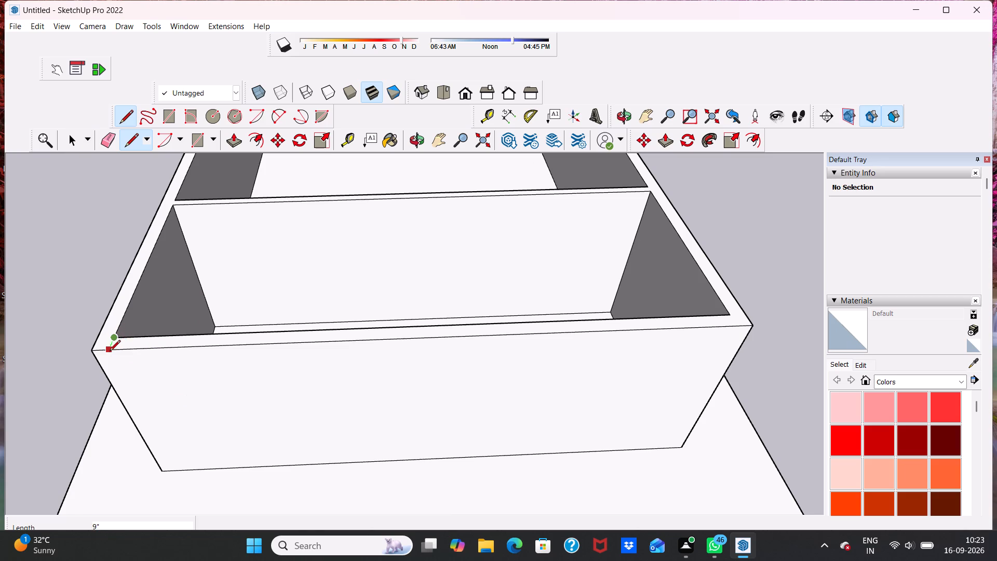
click(110, 352)
scroll(173, 350, down, 6)
scroll(516, 336, up, 10)
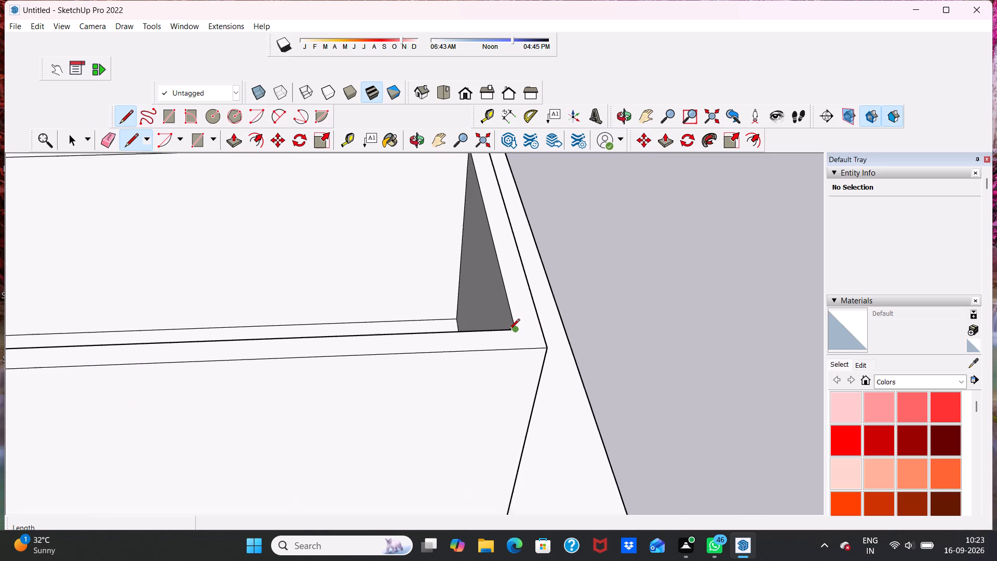
scroll(509, 330, up, 1)
click(514, 332)
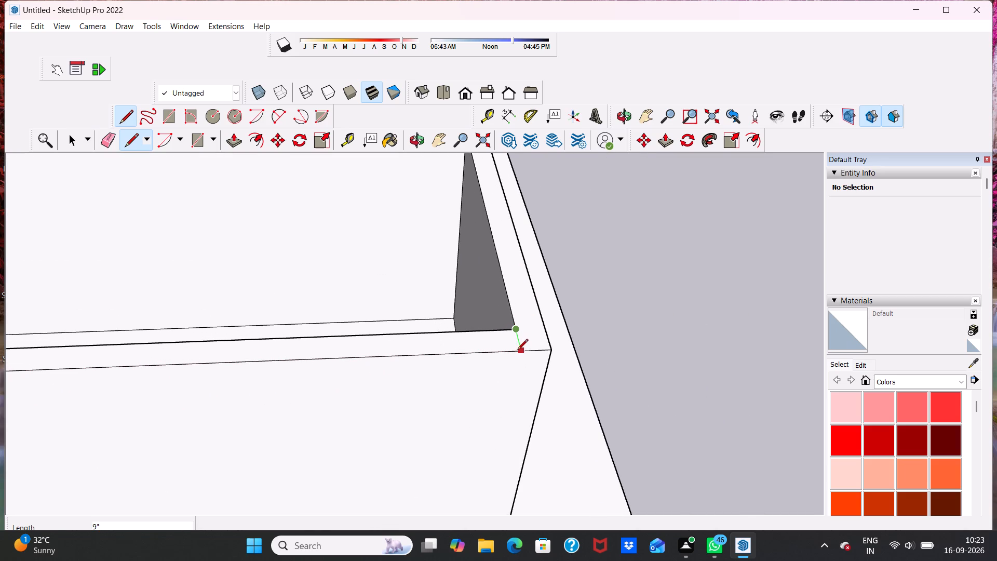
click(517, 351)
scroll(480, 310, down, 3)
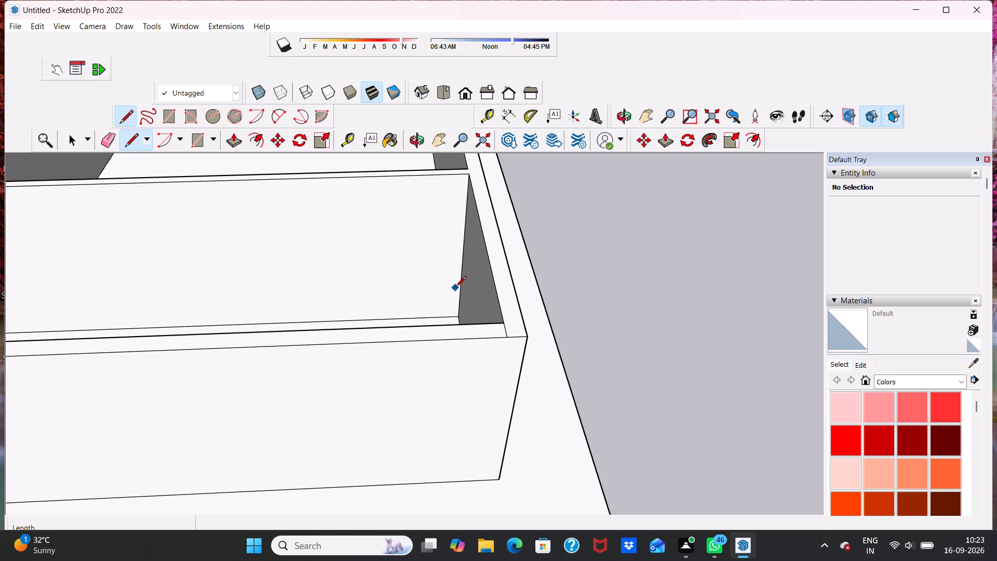
key(space)
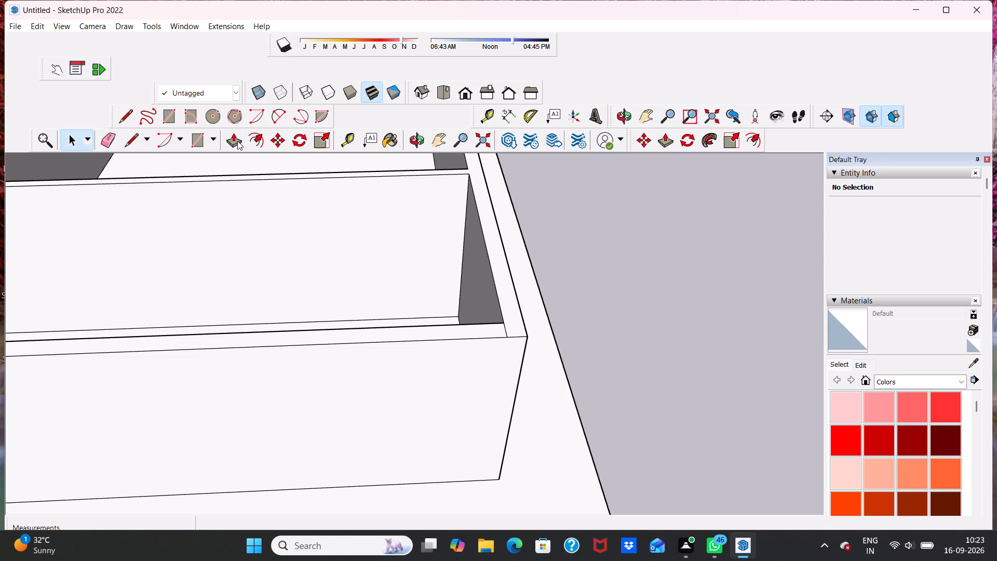
Push/Pull the front wall's top face between the two lines down about 9' 2", leaving a low sill.
click(237, 141)
scroll(302, 237, down, 7)
scroll(224, 291, up, 6)
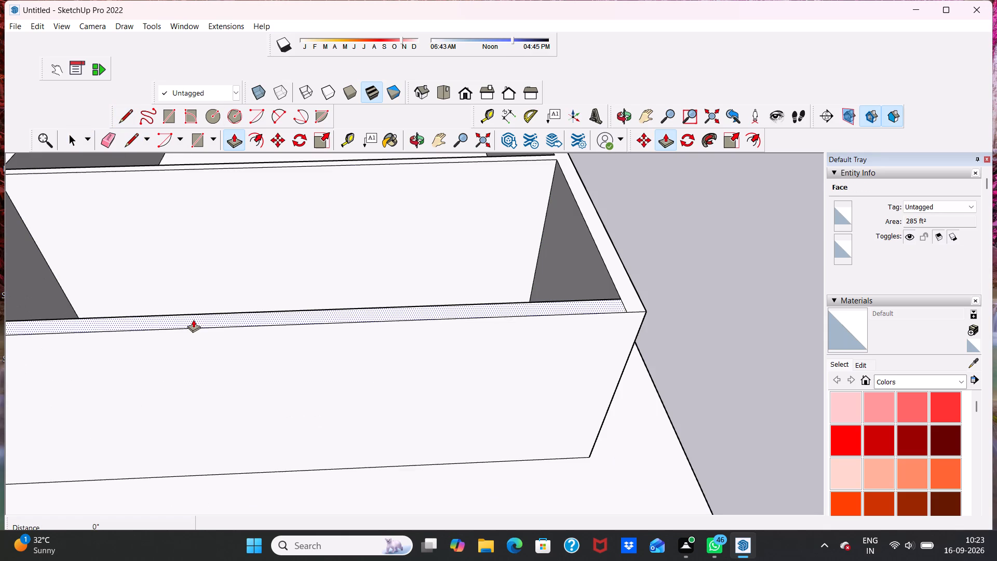
click(193, 317)
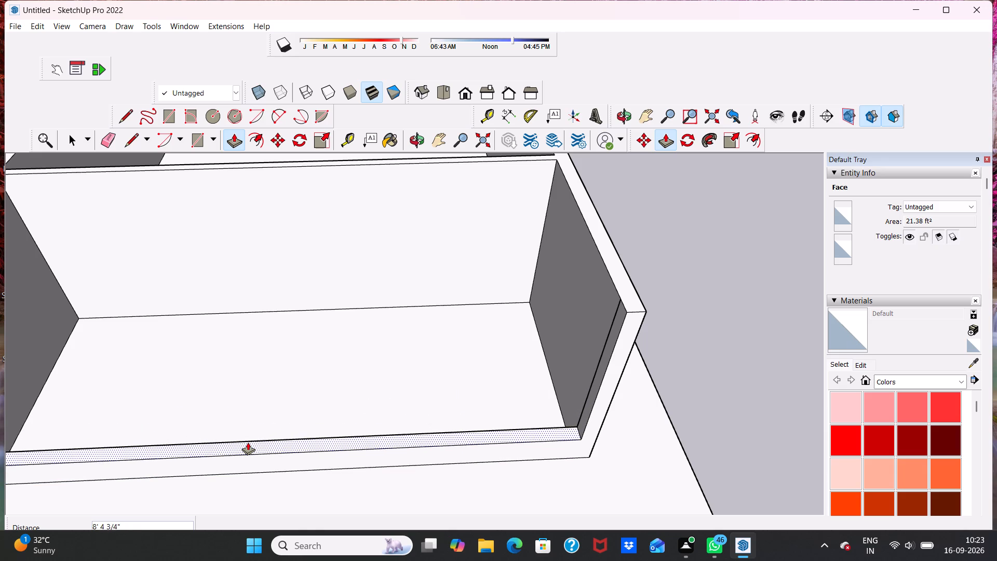
click(248, 452)
scroll(261, 426, up, 1)
middle_drag(261, 426, 260, 277)
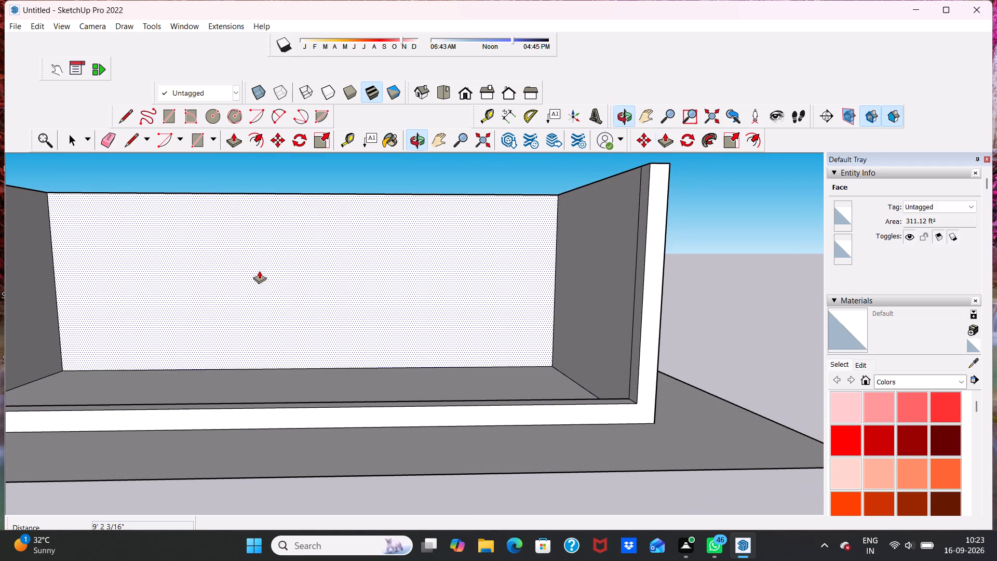
key(space)
key(space)
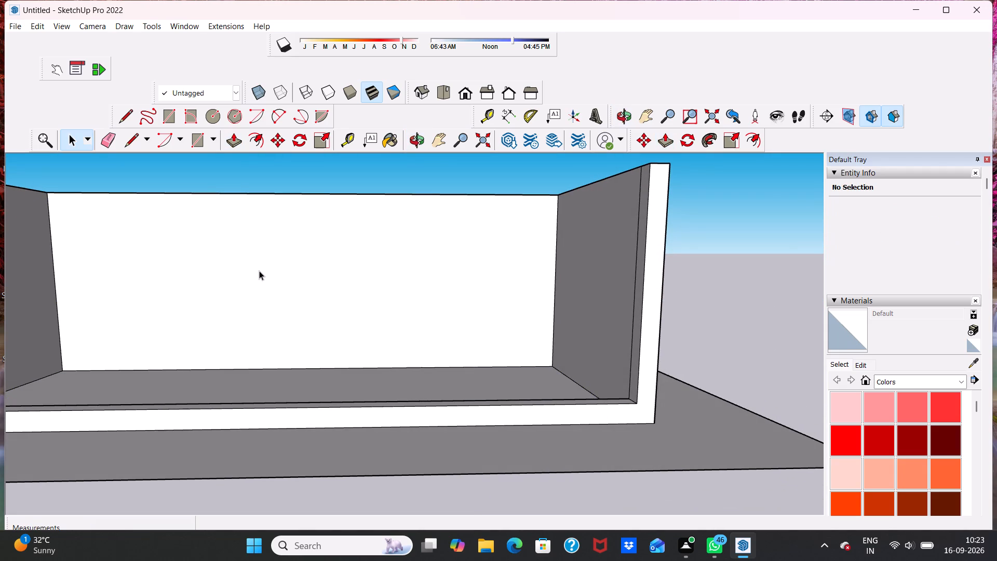
Examine the opened front wall, its exposed outer face and the partition from several angles.
scroll(263, 275, down, 6)
middle_drag(289, 300, 307, 389)
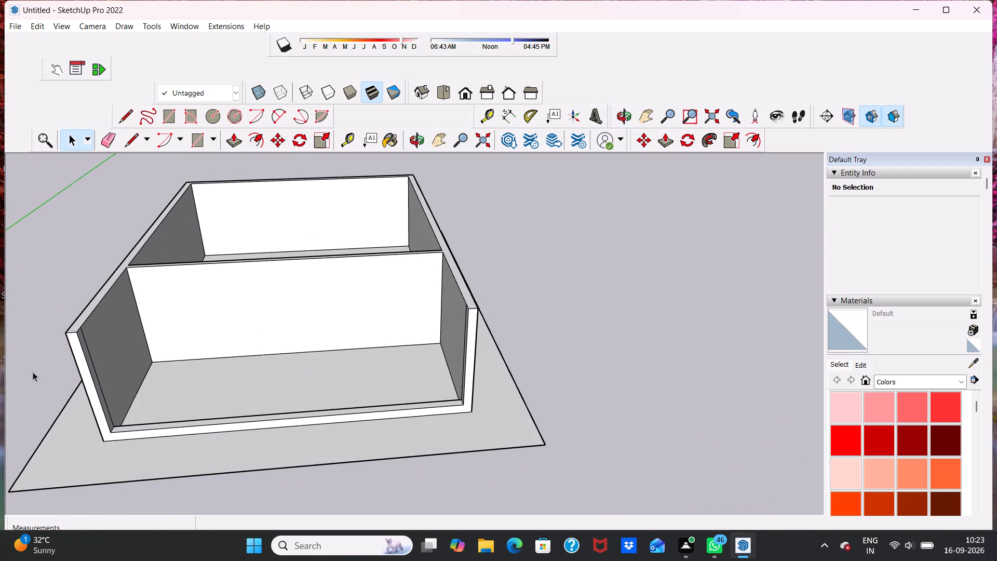
middle_drag(70, 393, 151, 381)
scroll(129, 444, up, 3)
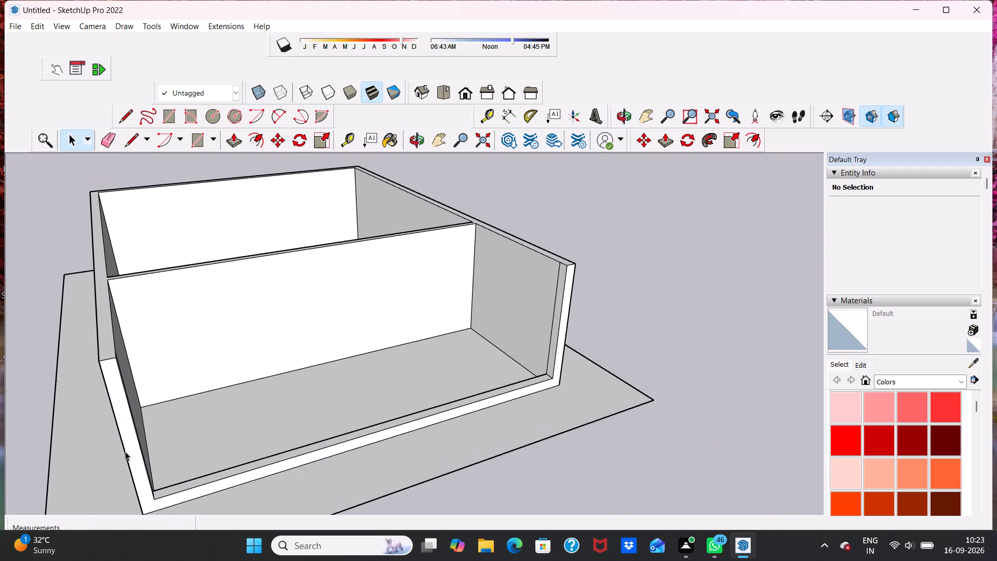
click(119, 410)
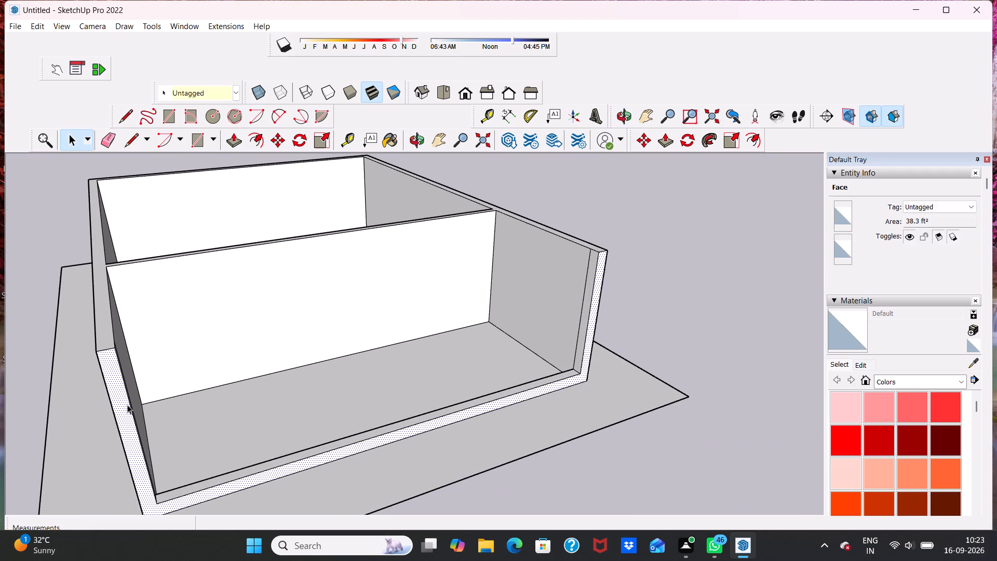
scroll(186, 376, down, 4)
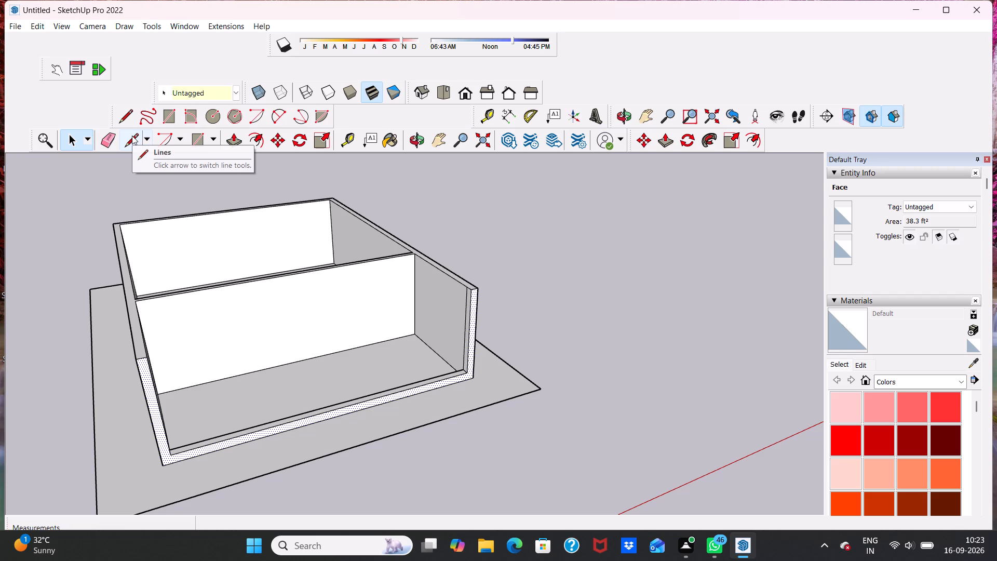
scroll(112, 201, down, 3)
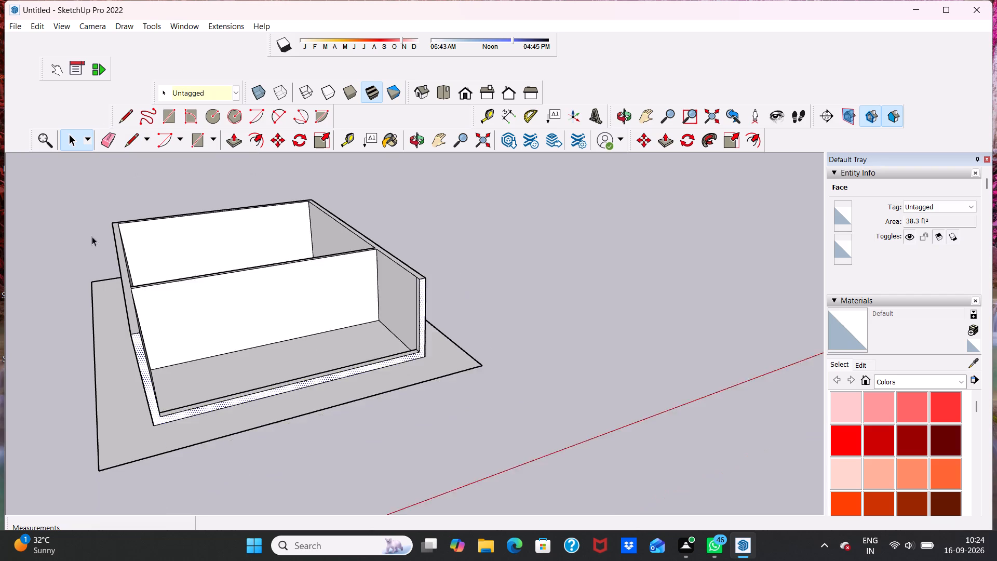
scroll(92, 236, down, 1)
Copy the larger room's floor face with its edges to about 120' away, beside the building.
middle_drag(132, 259, 82, 421)
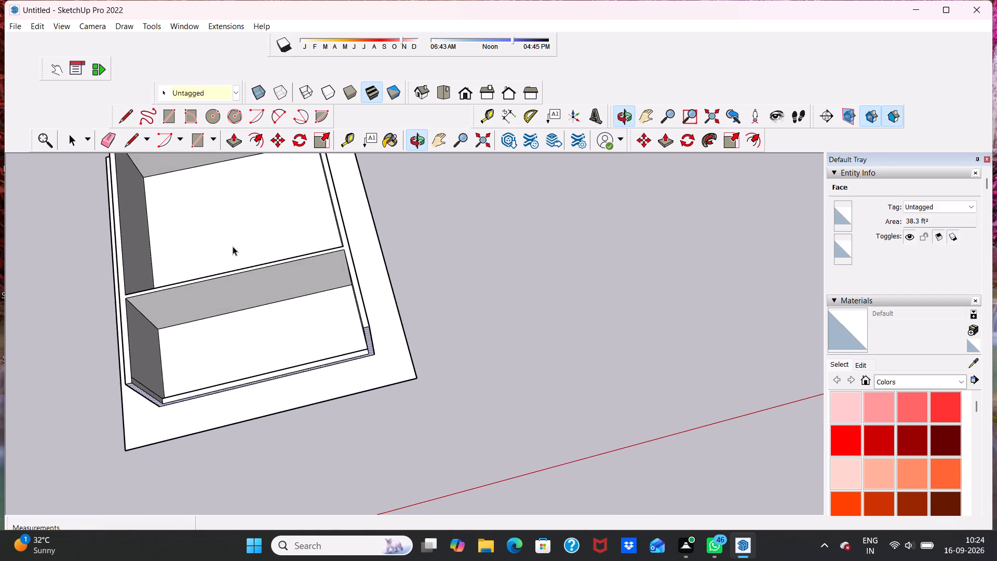
double_click(233, 246)
click(233, 246)
click(233, 246)
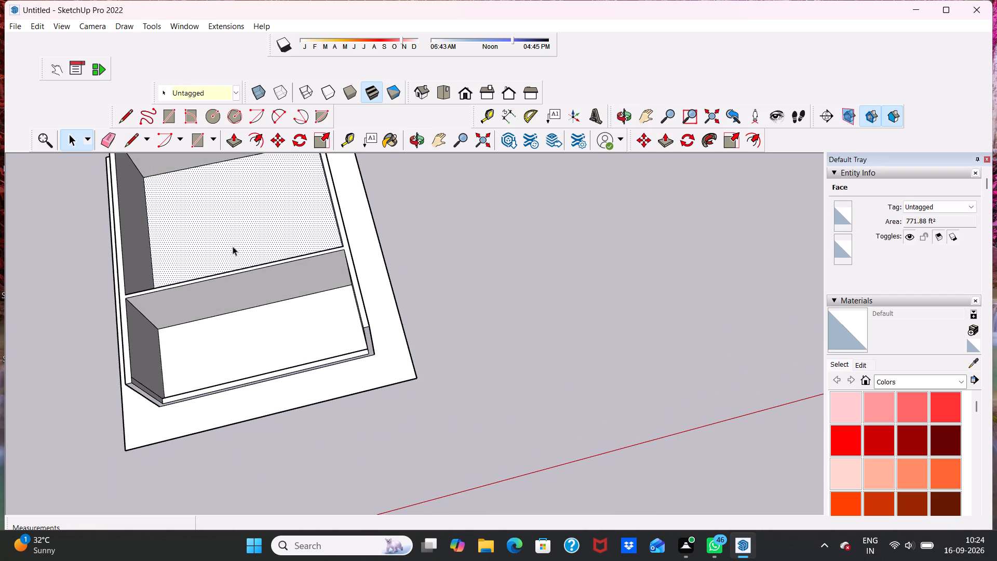
click(233, 246)
double_click(231, 241)
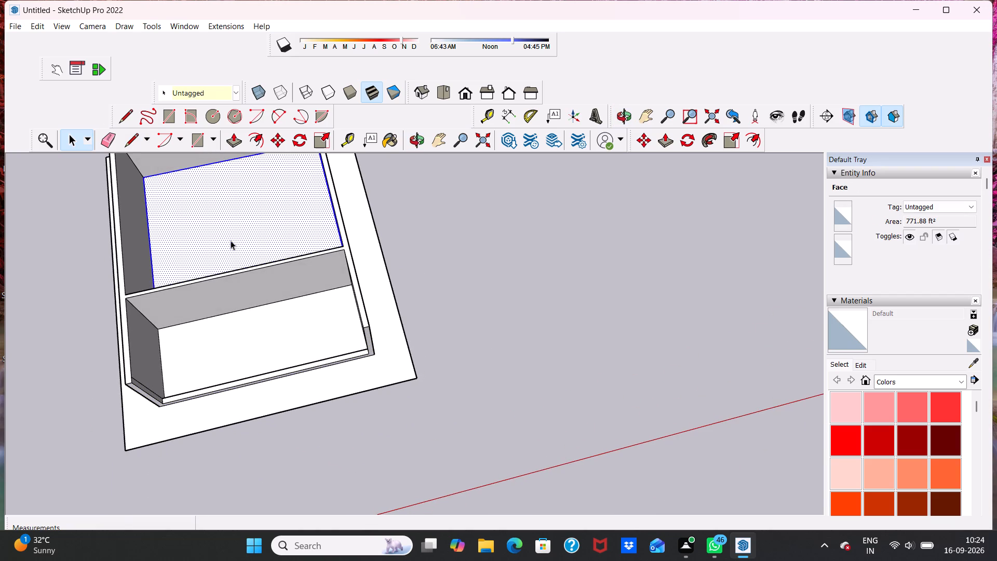
scroll(231, 241, down, 7)
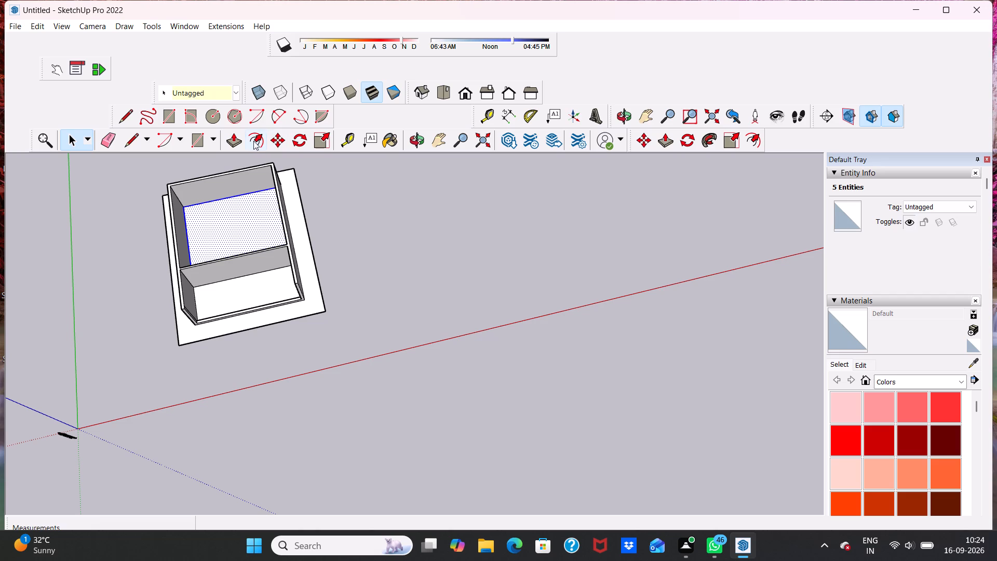
click(279, 140)
click(260, 216)
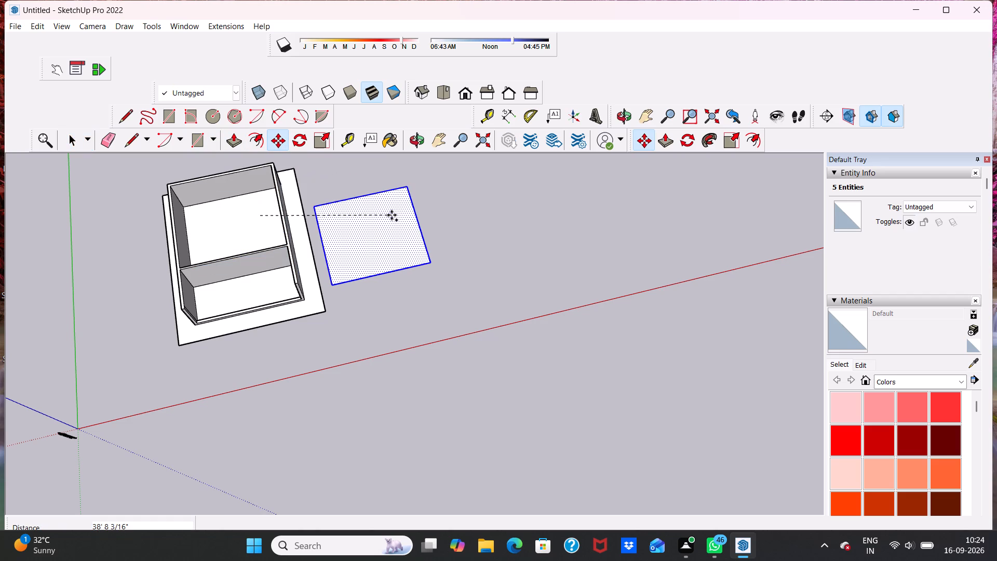
click(664, 197)
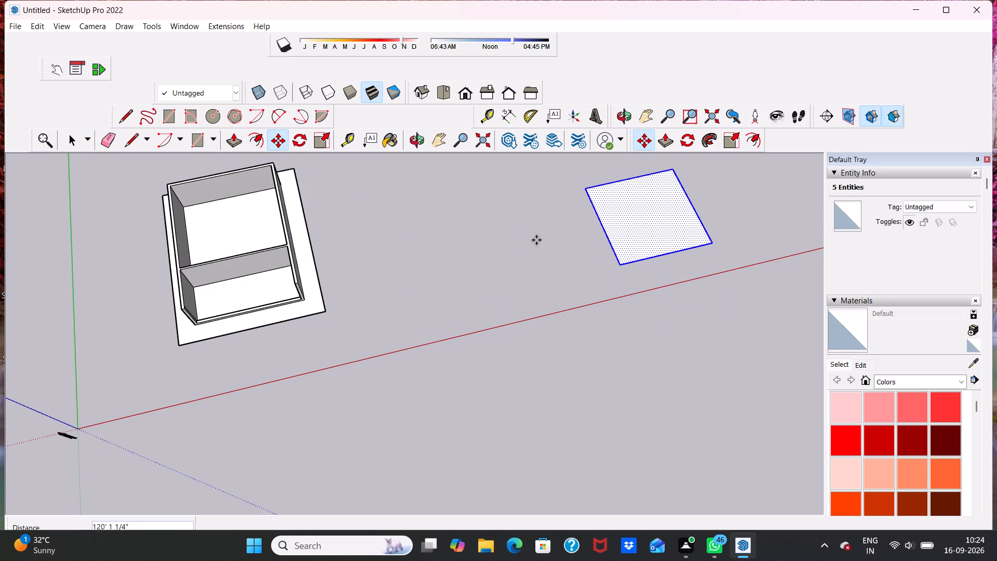
key(space)
key(space)
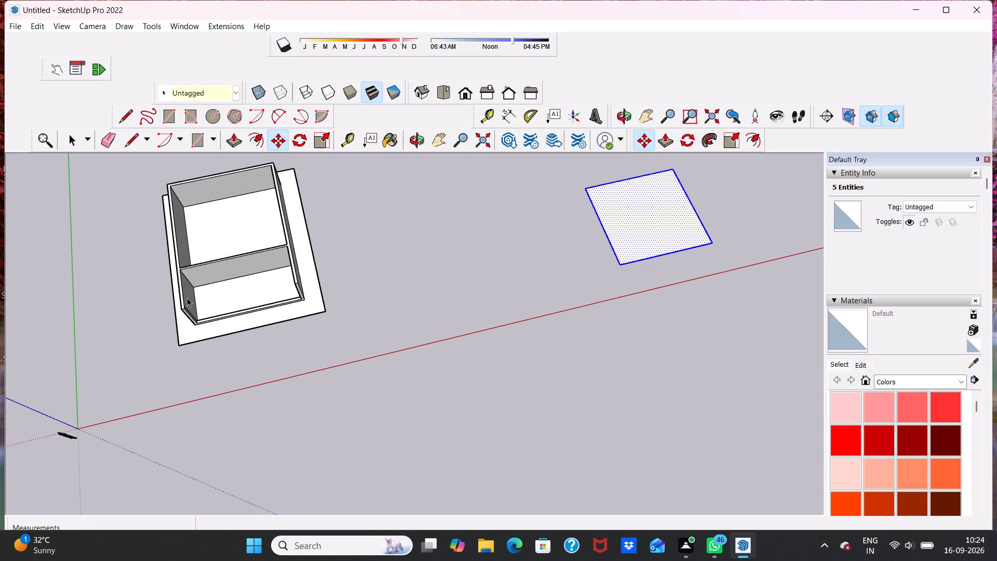
Copy the smaller front room's floor face with its edges to the open ground between the building and the larger floor copy.
double_click(229, 297)
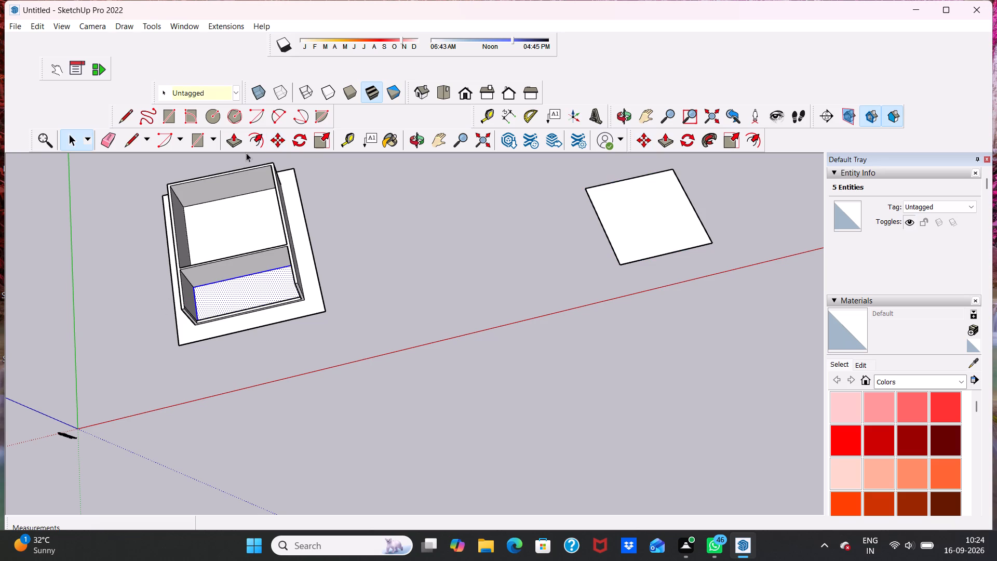
click(275, 132)
click(246, 296)
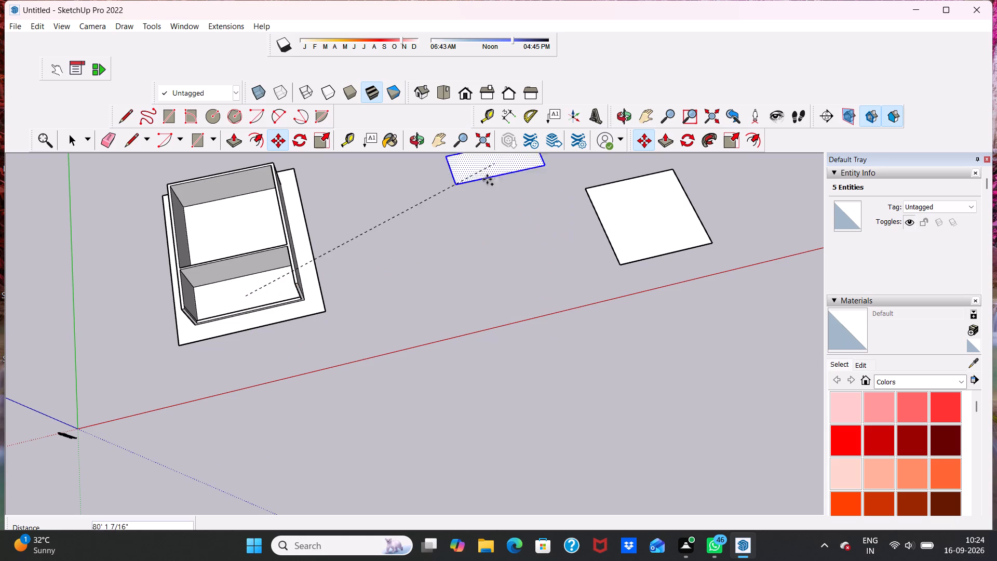
click(492, 184)
key(space)
key(space)
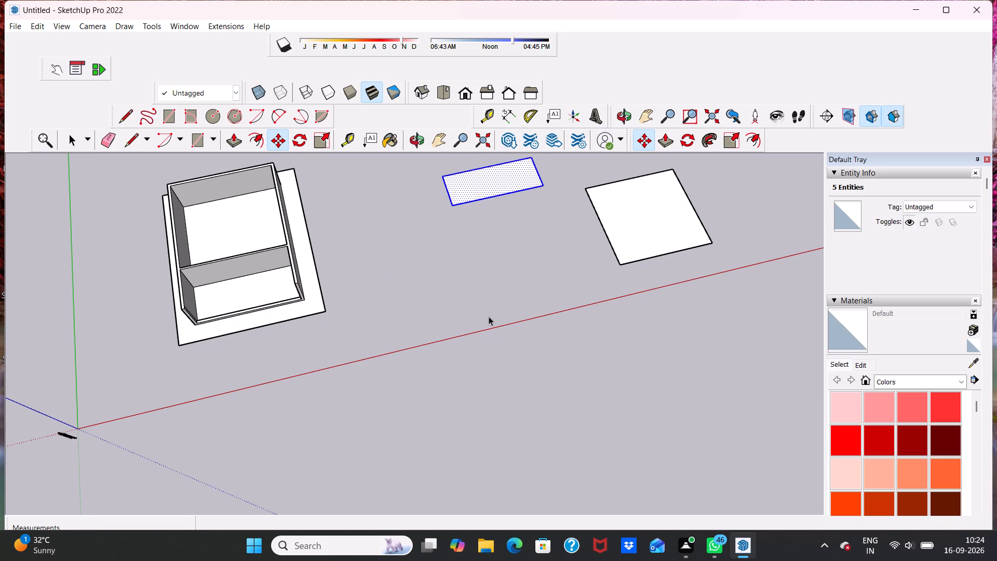
Clear the selection and examine the open-fronted building, its two rooms and the copied floor faces from several angles.
scroll(288, 316, down, 1)
middle_drag(288, 316, 274, 188)
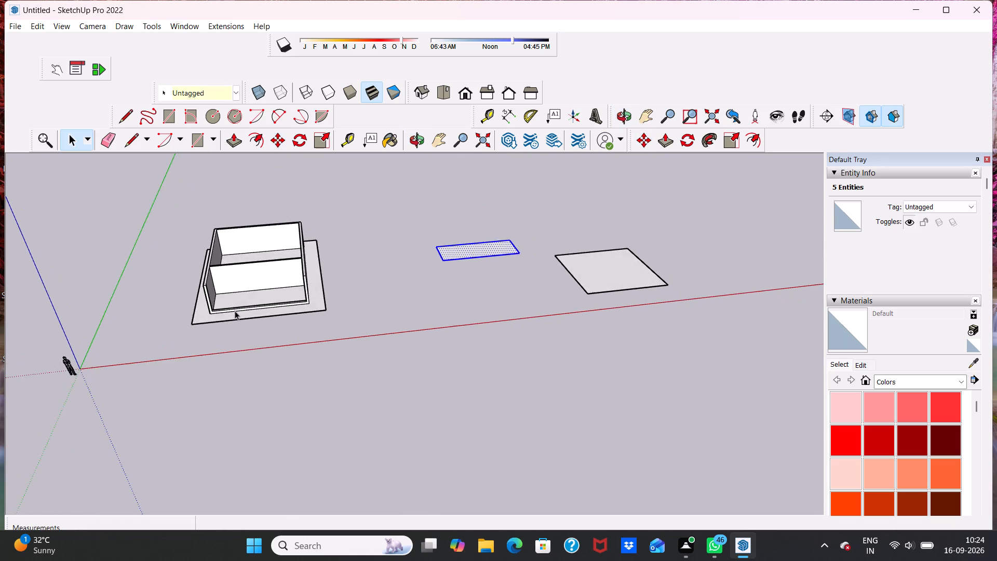
middle_drag(234, 311, 207, 239)
scroll(180, 279, up, 6)
middle_drag(261, 258, 288, 341)
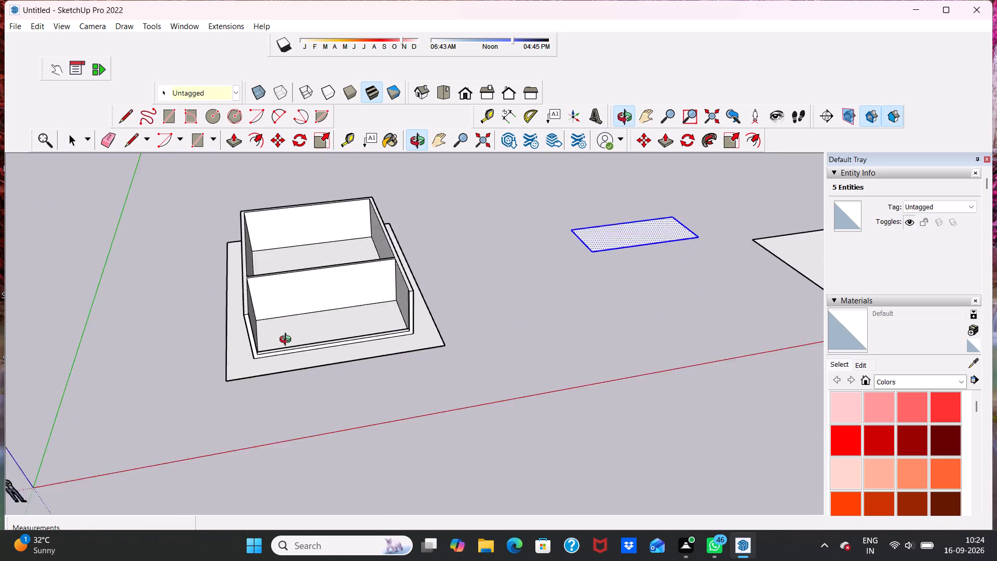
middle_drag(288, 341, 283, 337)
scroll(295, 241, up, 6)
key(space)
key(space)
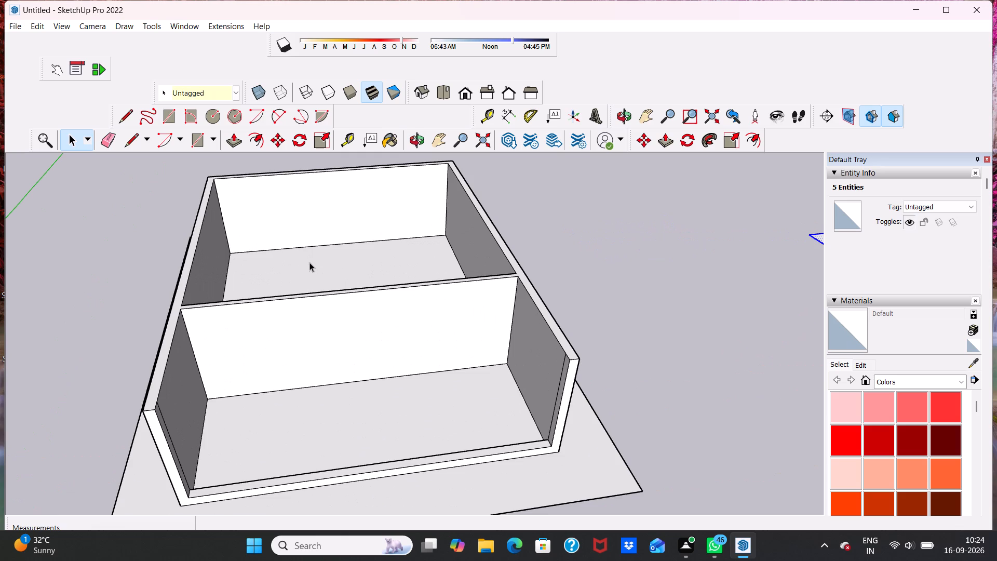
click(624, 329)
scroll(378, 250, down, 8)
middle_drag(383, 318, 307, 193)
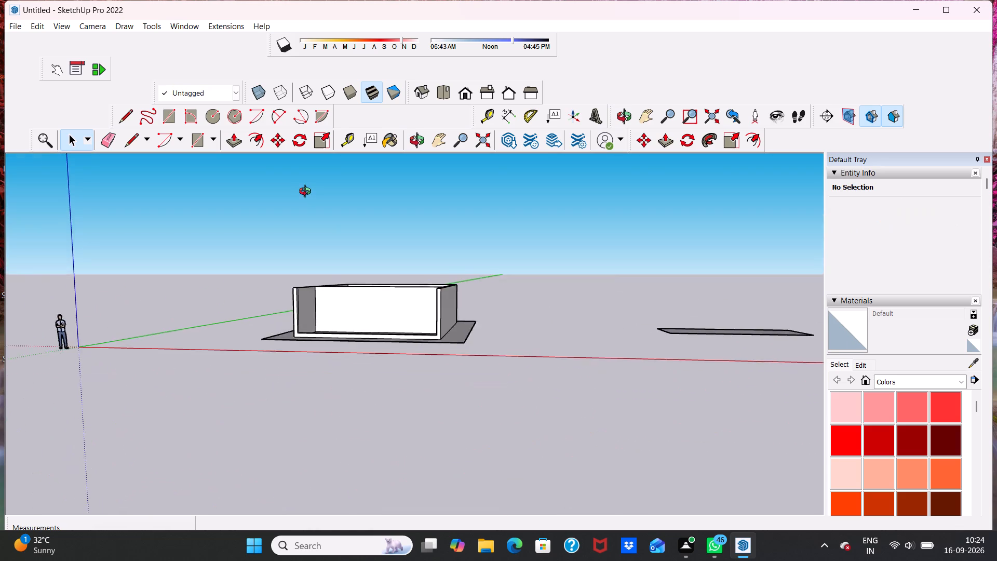
middle_drag(307, 193, 376, 266)
scroll(374, 267, up, 4)
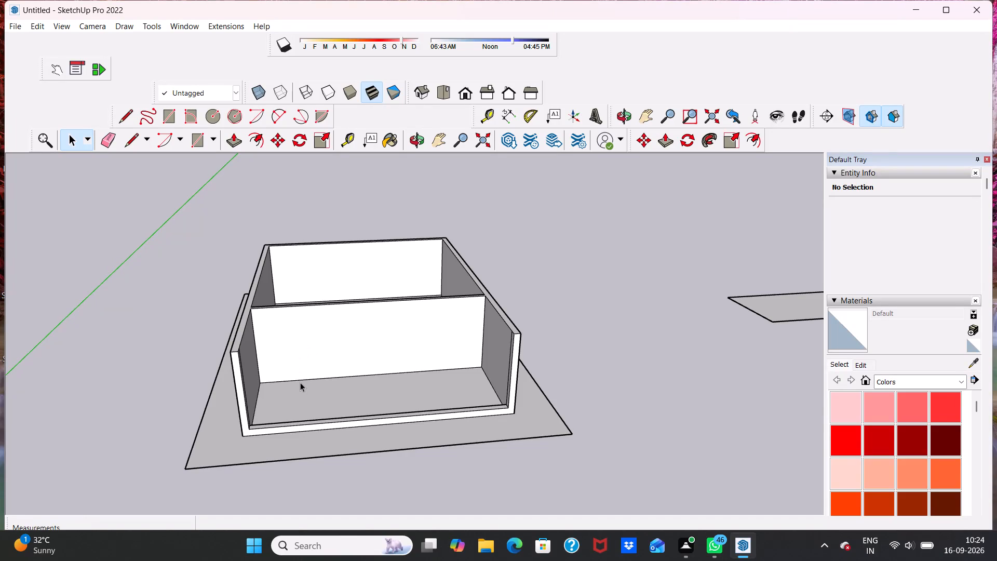
scroll(275, 340, down, 1)
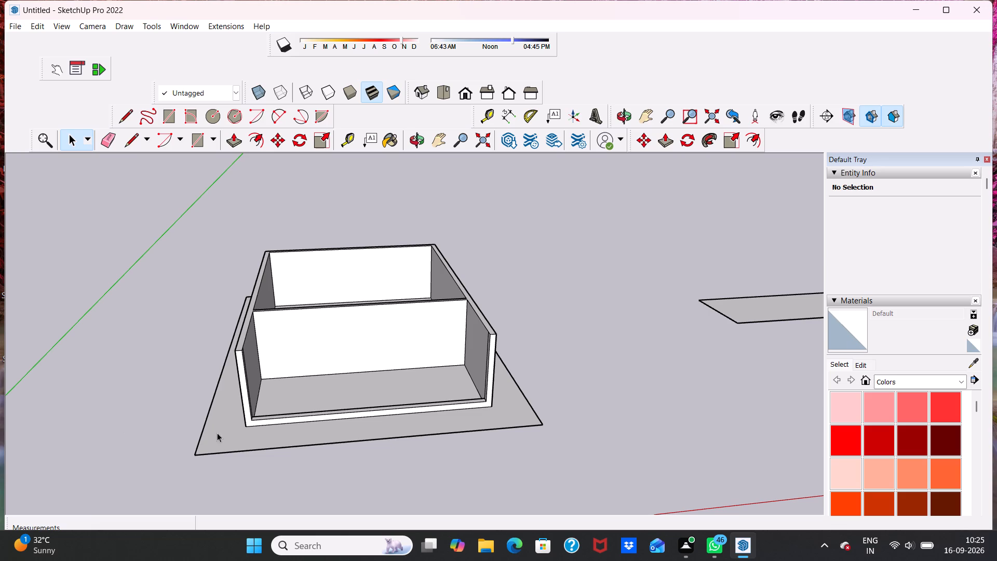
middle_drag(272, 406, 243, 430)
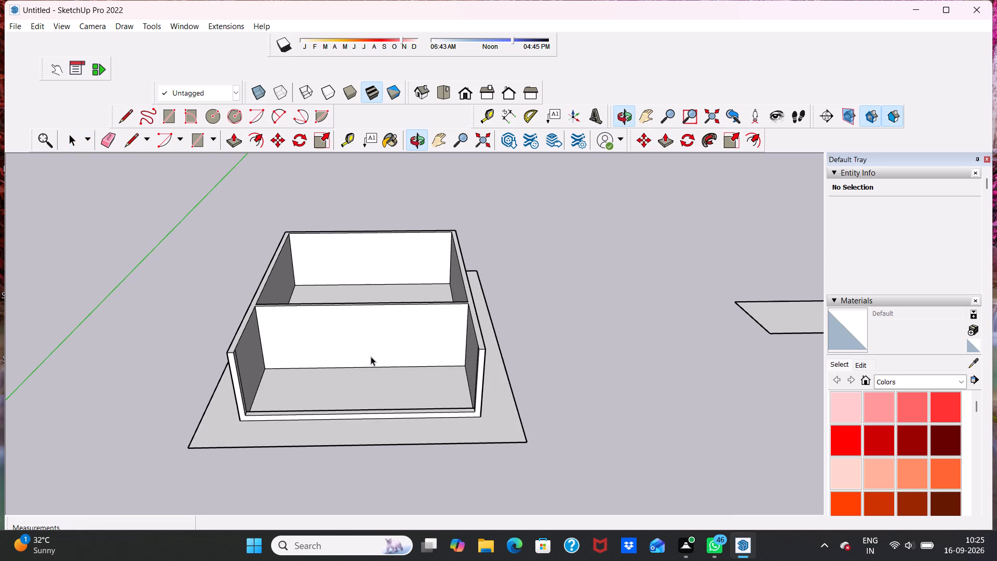
middle_drag(375, 358, 380, 322)
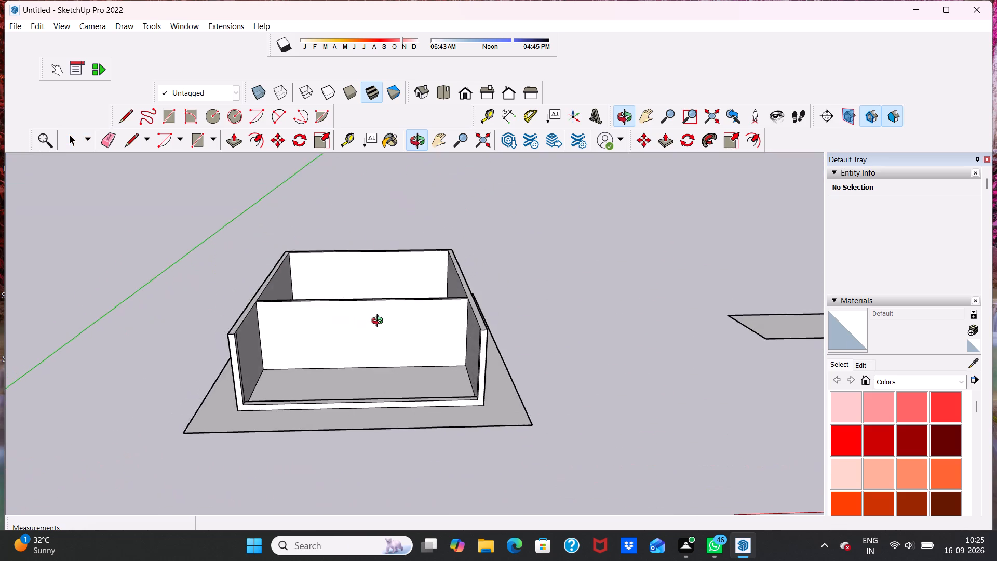
Examine the open-fronted building and its partition from low and raised angles.
middle_drag(380, 322, 367, 252)
scroll(372, 261, down, 2)
middle_drag(378, 272, 369, 323)
scroll(365, 300, up, 5)
middle_drag(353, 320, 359, 310)
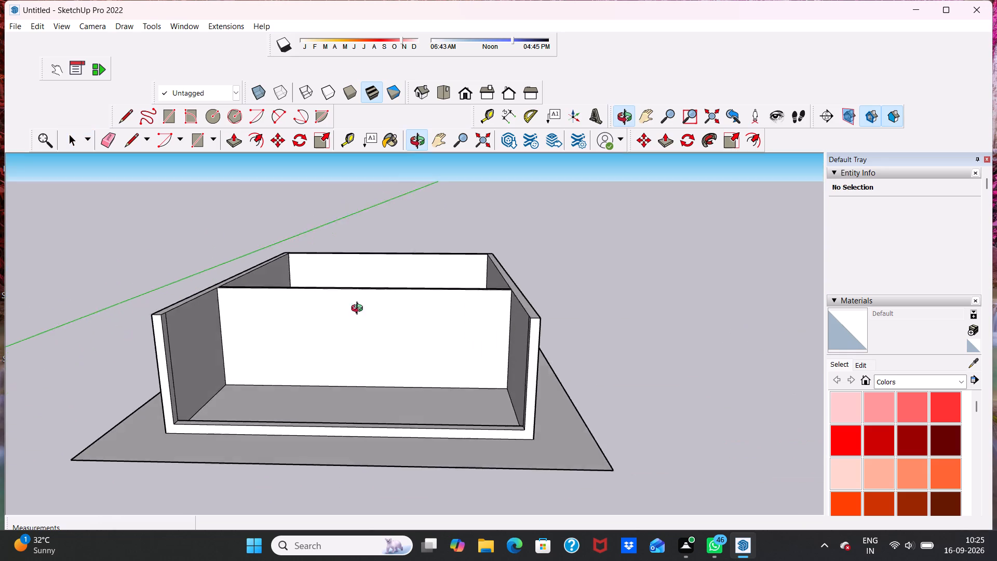
middle_drag(359, 310, 374, 352)
scroll(374, 352, up, 1)
scroll(383, 350, down, 6)
Push/Pull the smaller floor copy, lying between the building and the larger copy, up into a slab 2' thick.
middle_drag(666, 381, 591, 314)
scroll(586, 342, down, 11)
scroll(694, 368, up, 10)
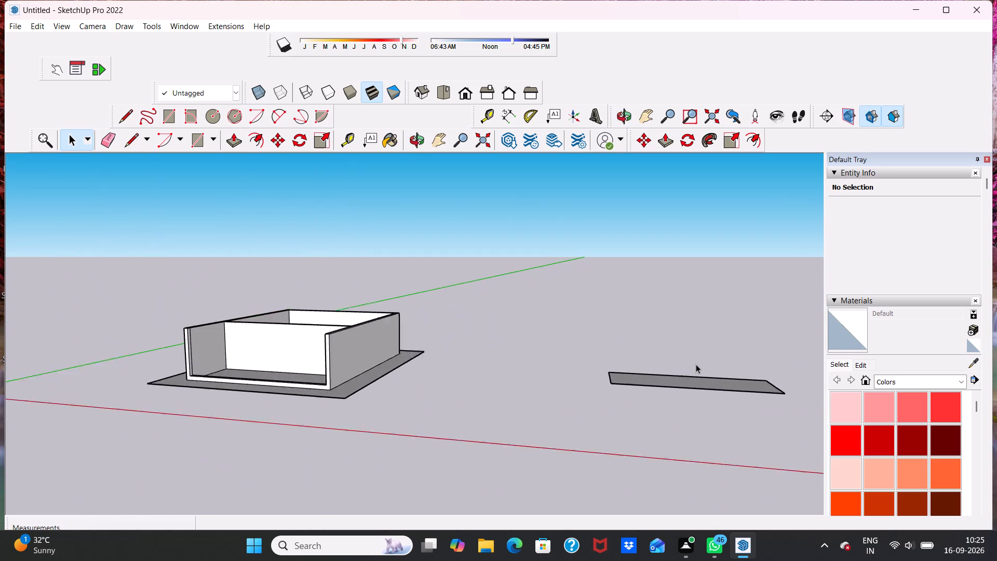
scroll(696, 364, up, 1)
middle_drag(696, 364, 658, 472)
scroll(654, 448, up, 6)
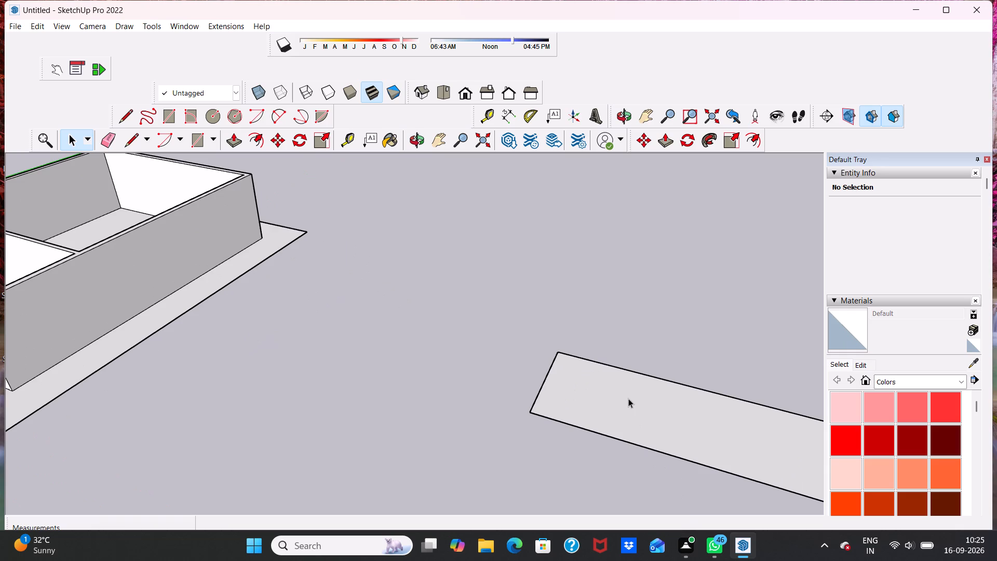
double_click(628, 398)
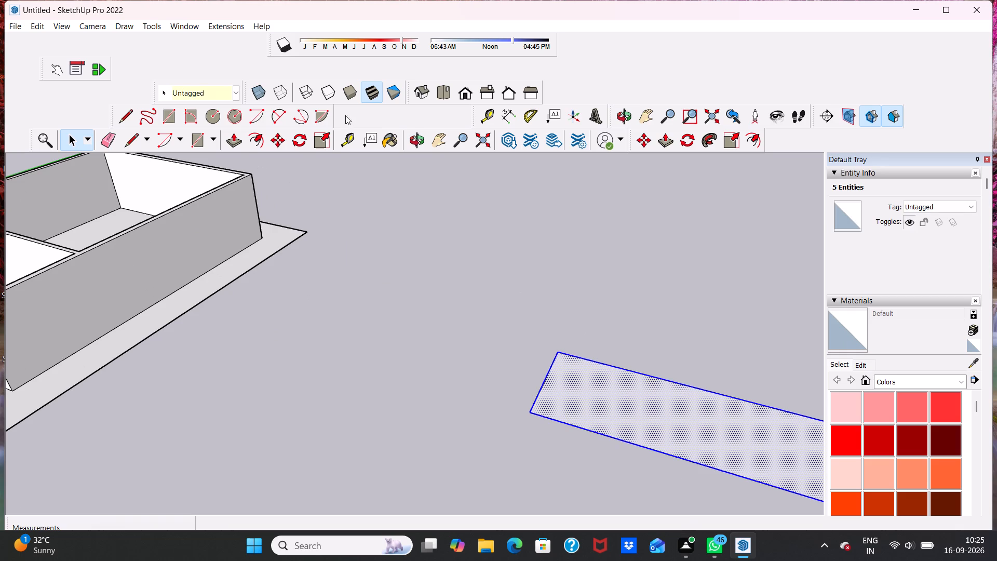
click(234, 141)
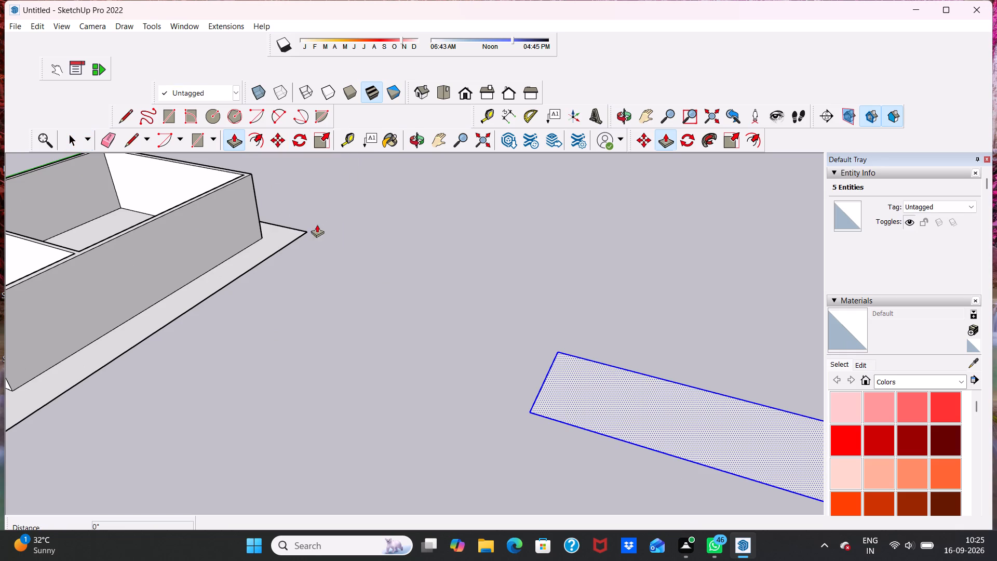
click(608, 403)
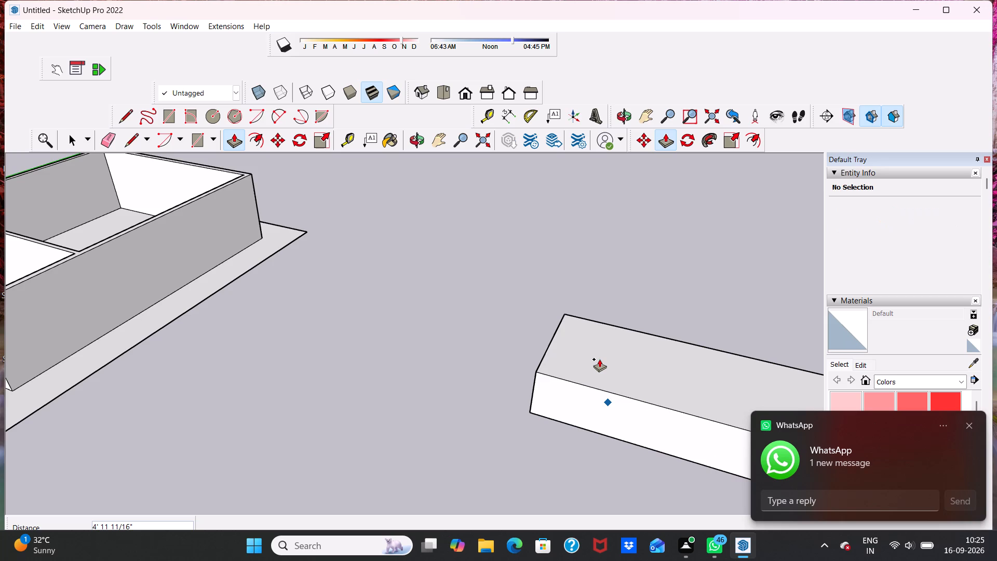
key(2)
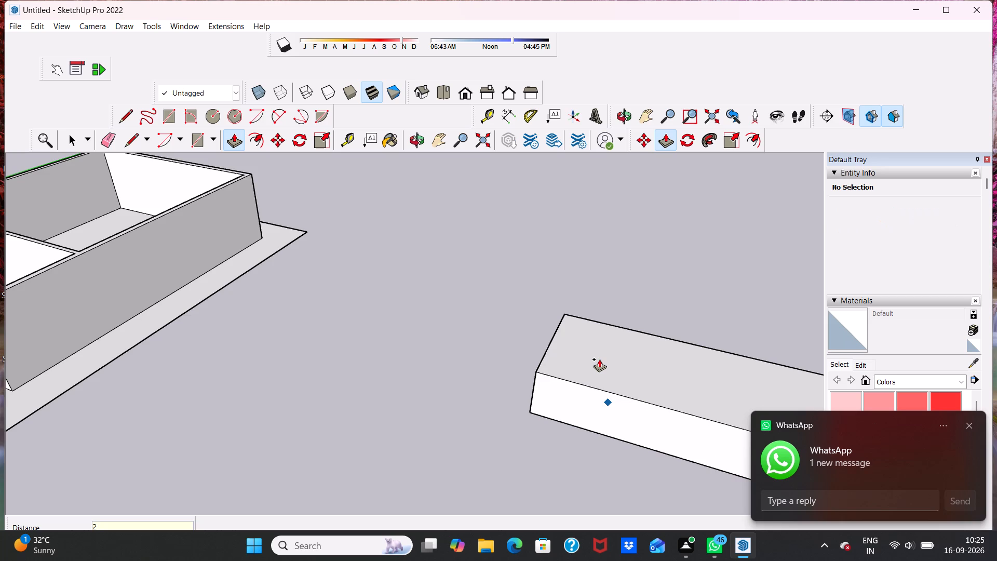
key(shift+quotedbl)
key(shift+BackSpace)
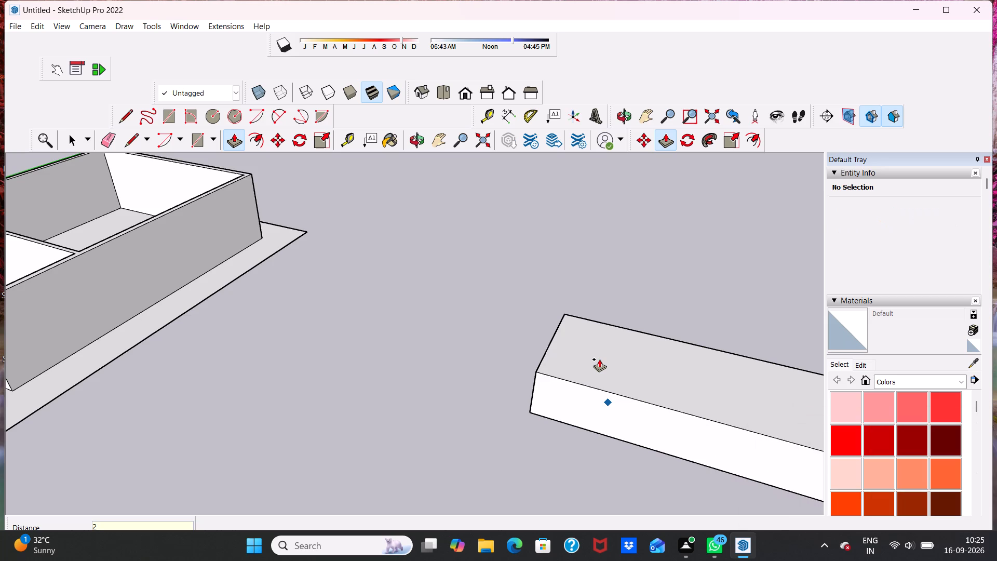
key(apostrophe)
key(Return)
scroll(561, 434, down, 10)
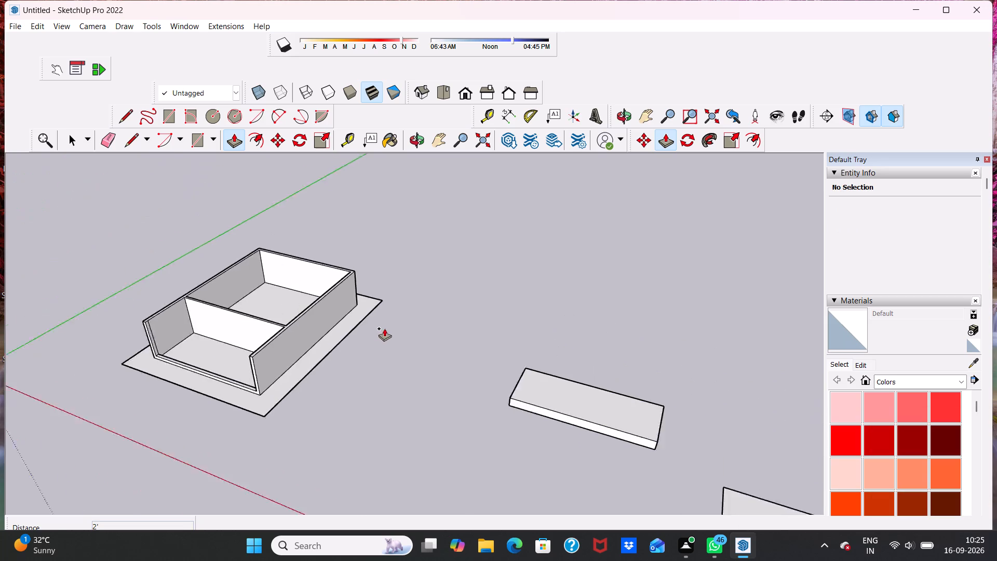
scroll(384, 328, down, 2)
middle_drag(386, 331, 550, 287)
key(space)
key(space)
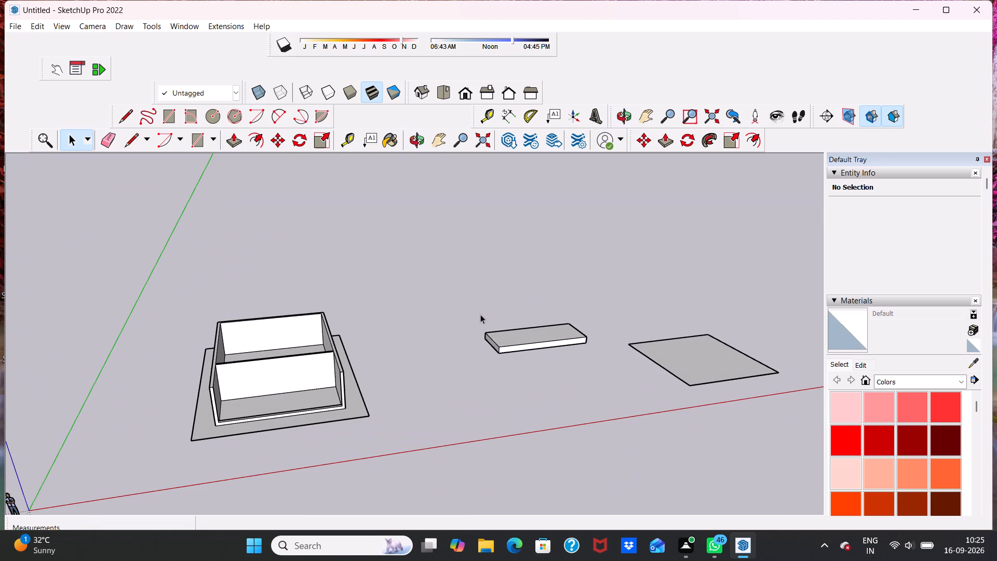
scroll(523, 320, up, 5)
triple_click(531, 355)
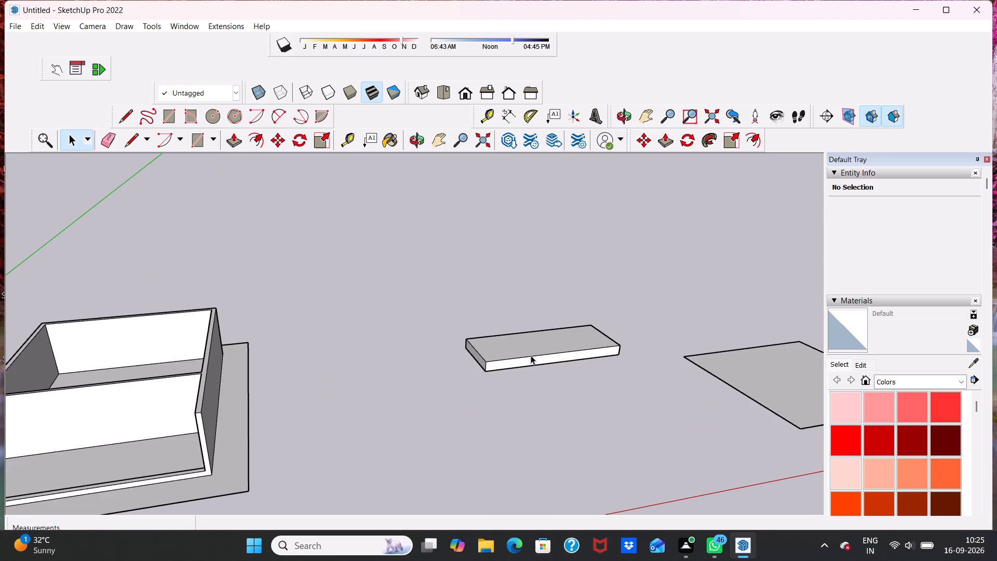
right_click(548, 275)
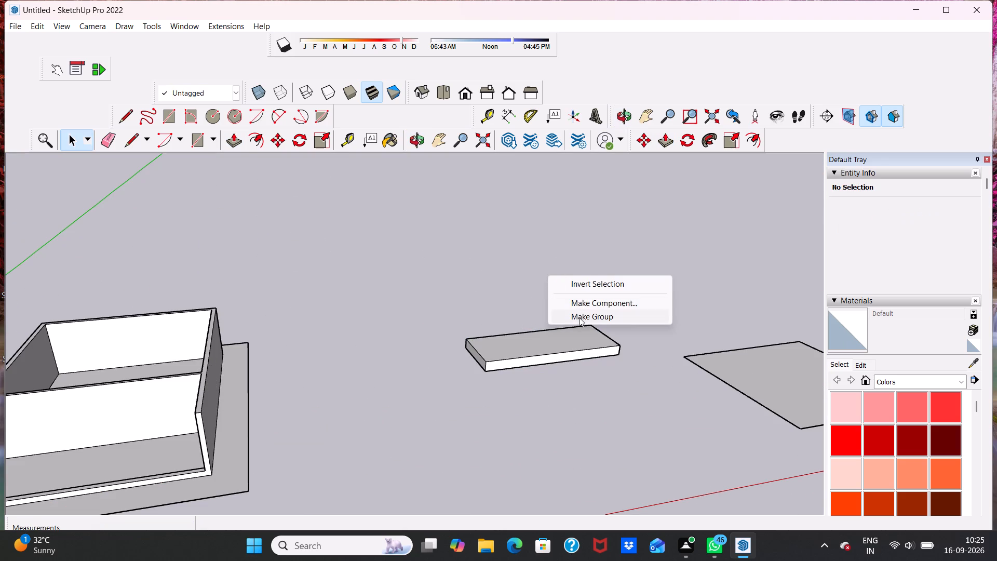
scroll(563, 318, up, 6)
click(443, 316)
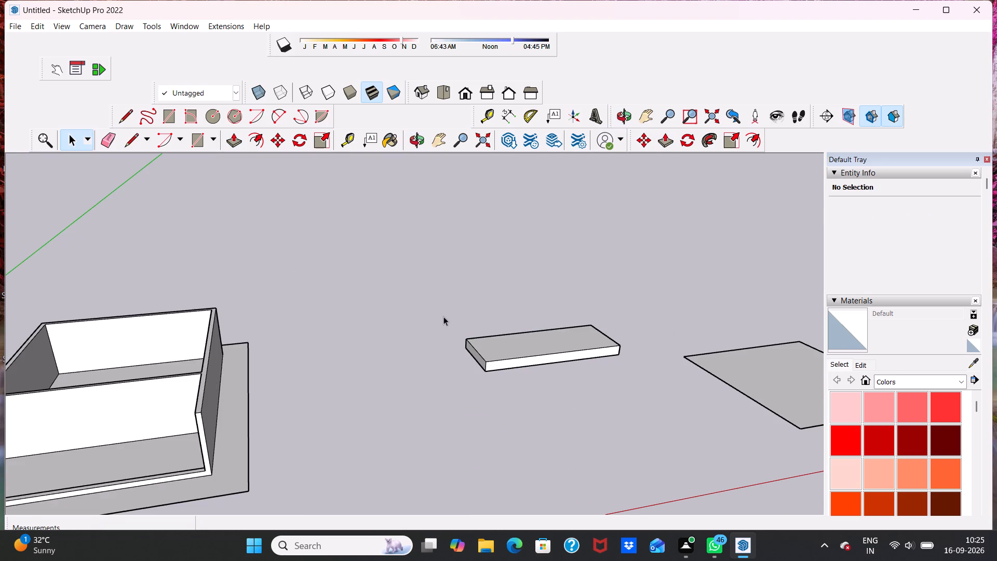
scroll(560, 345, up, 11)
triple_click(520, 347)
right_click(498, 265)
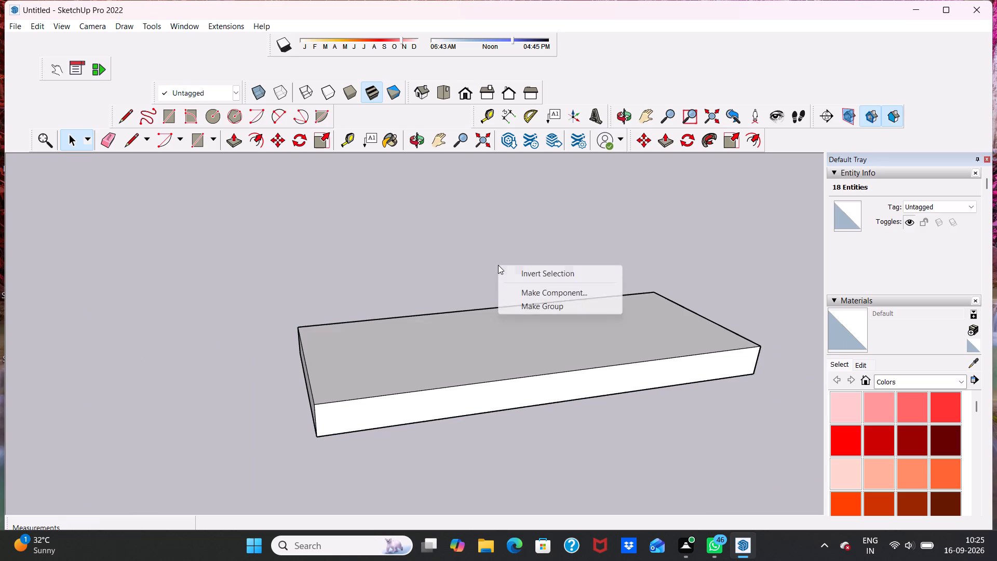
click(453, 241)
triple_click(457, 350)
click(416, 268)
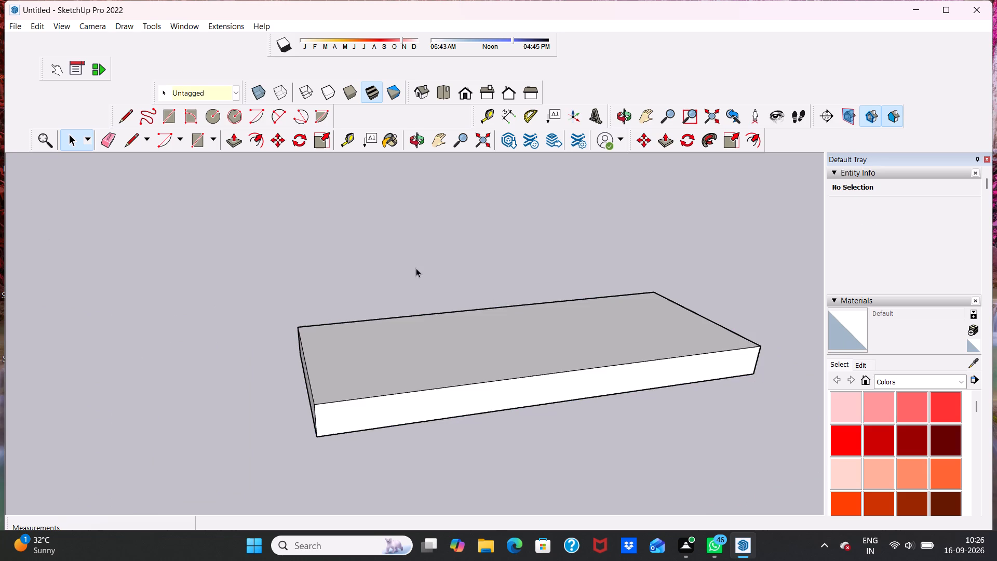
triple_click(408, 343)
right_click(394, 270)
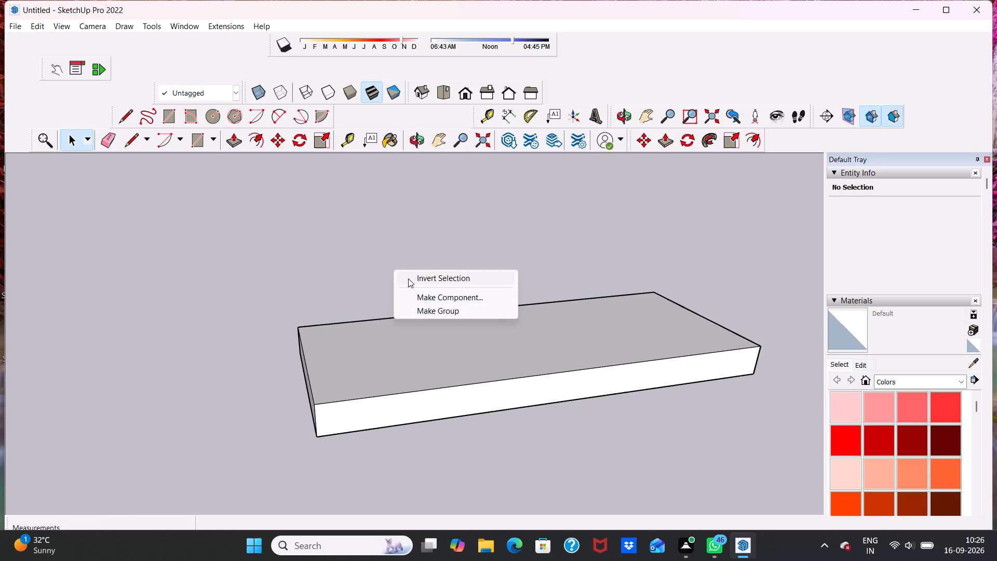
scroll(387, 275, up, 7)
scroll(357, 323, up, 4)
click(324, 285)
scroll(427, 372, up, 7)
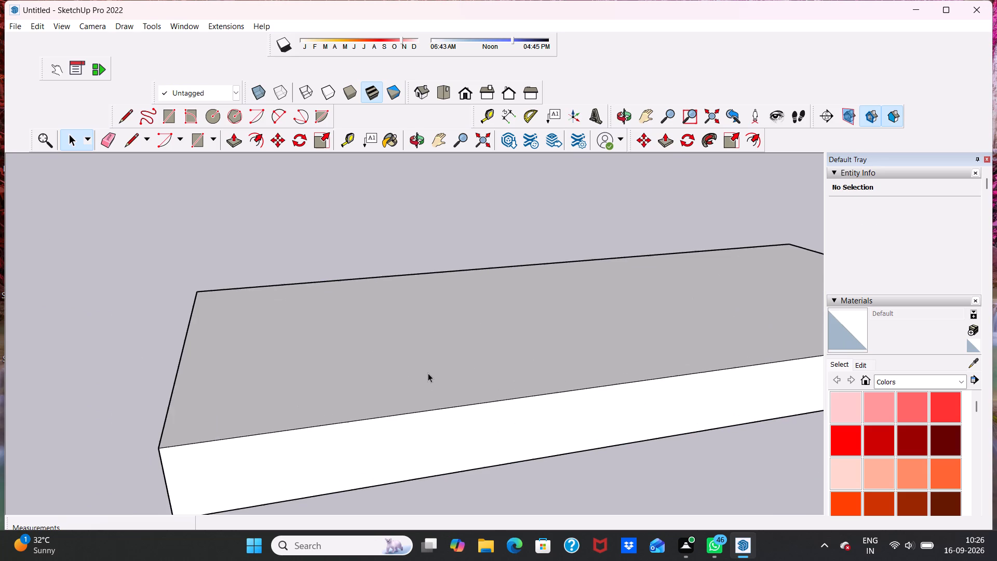
Select all connected faces and edges of the 2' slab and make them a group.
double_click(428, 373)
click(432, 376)
triple_click(442, 394)
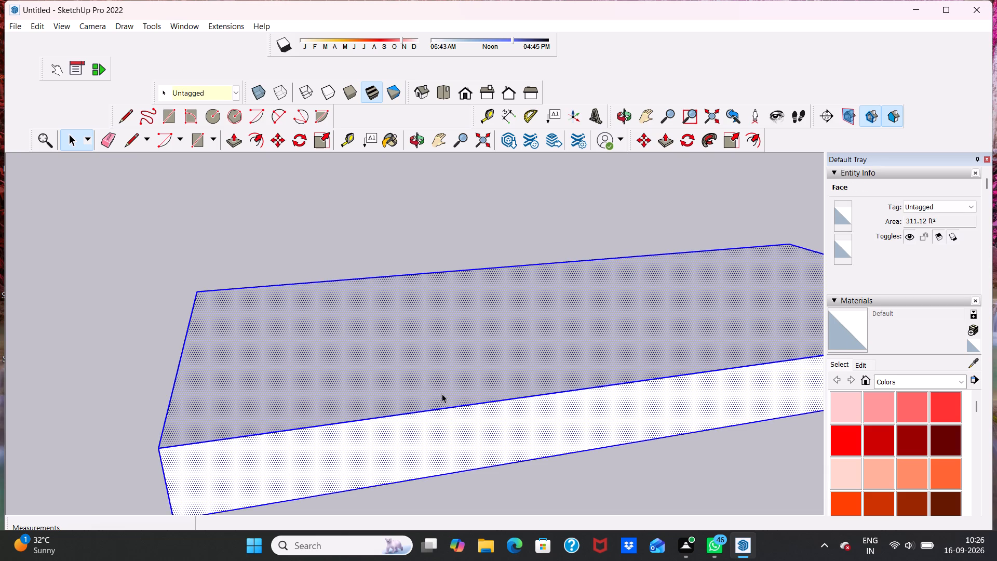
right_click(422, 285)
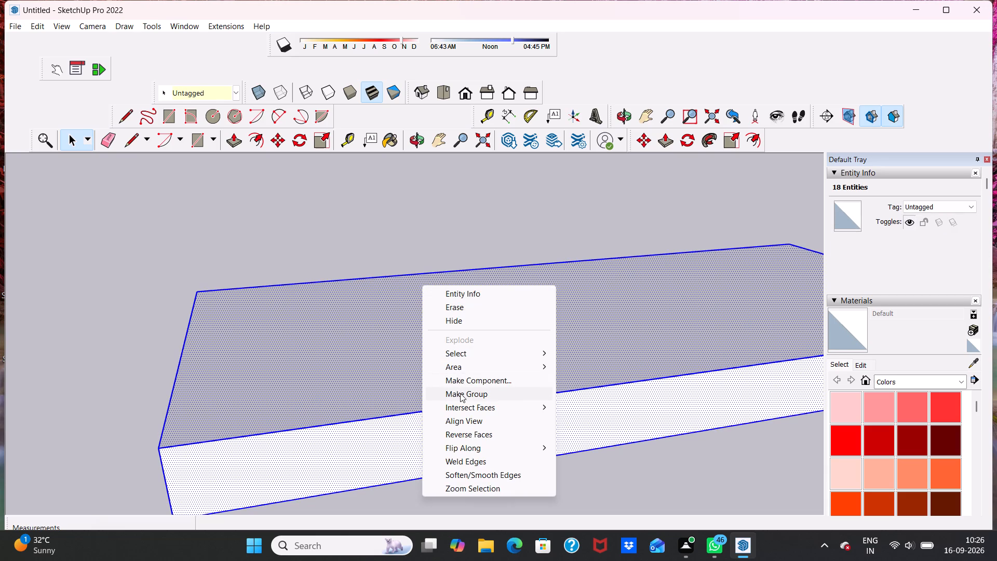
click(460, 393)
Examine the grouped slab beside the open-fronted building and the larger floor copy from several angles.
scroll(437, 354, down, 14)
middle_drag(501, 314, 508, 231)
scroll(508, 231, up, 1)
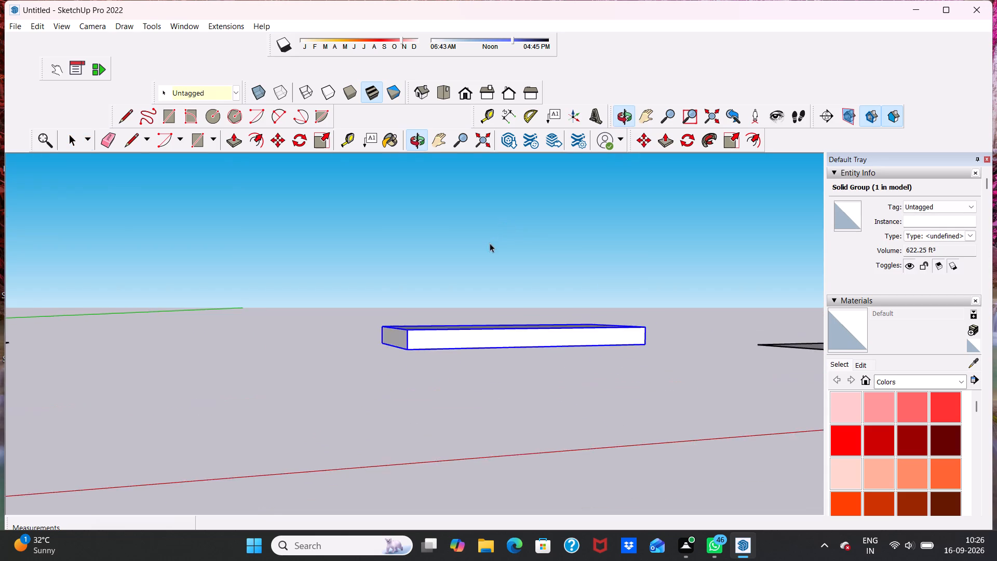
scroll(497, 270, down, 12)
middle_drag(361, 352, 378, 430)
scroll(361, 352, down, 1)
scroll(359, 408, up, 4)
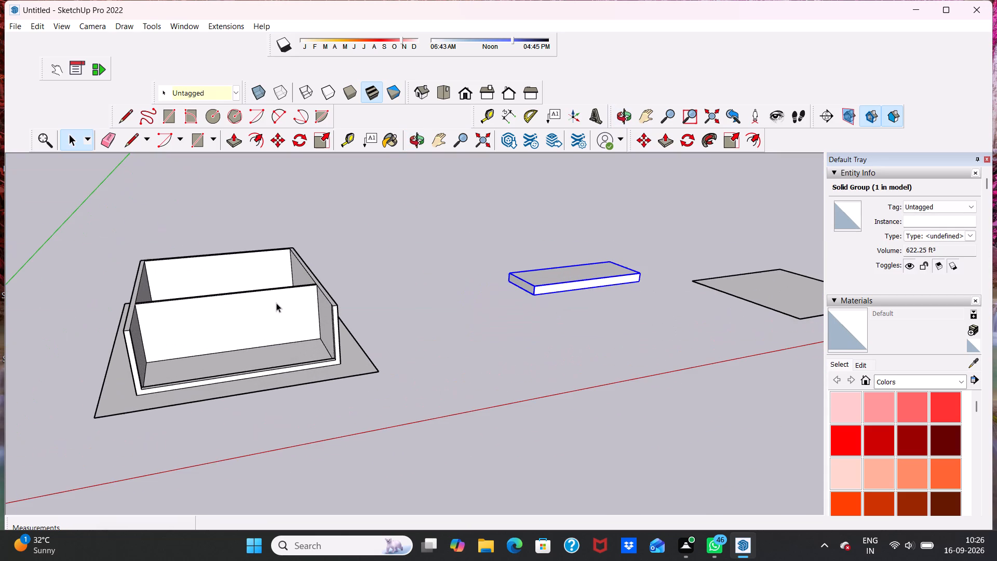
middle_drag(282, 319, 315, 317)
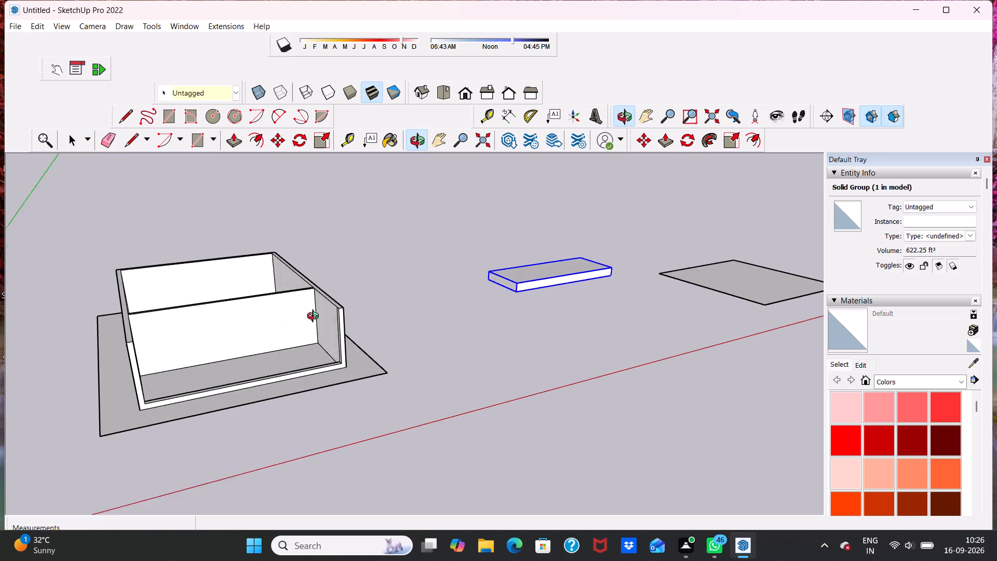
middle_drag(315, 317, 341, 290)
scroll(347, 303, down, 2)
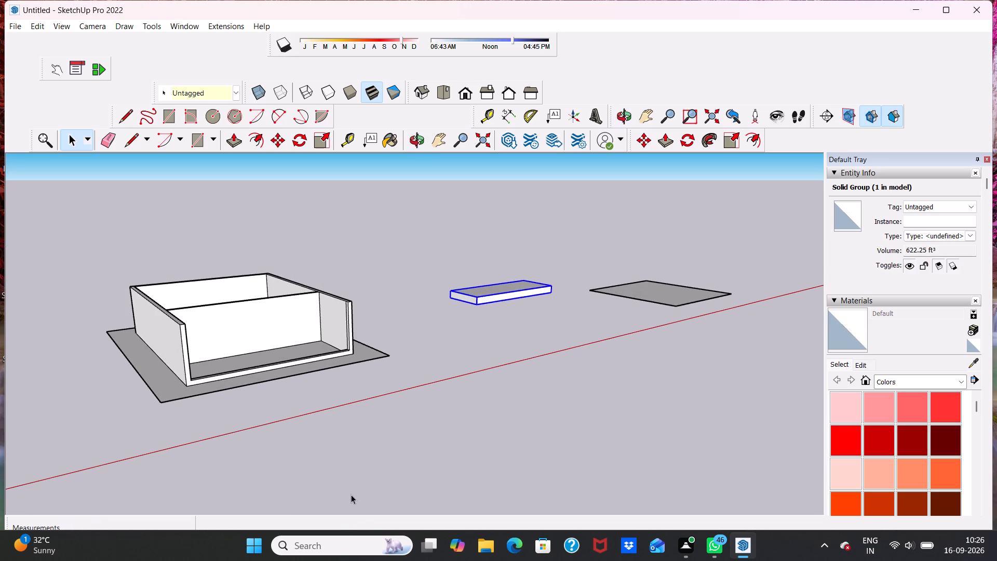
middle_drag(369, 523, 243, 558)
middle_drag(330, 421, 211, 513)
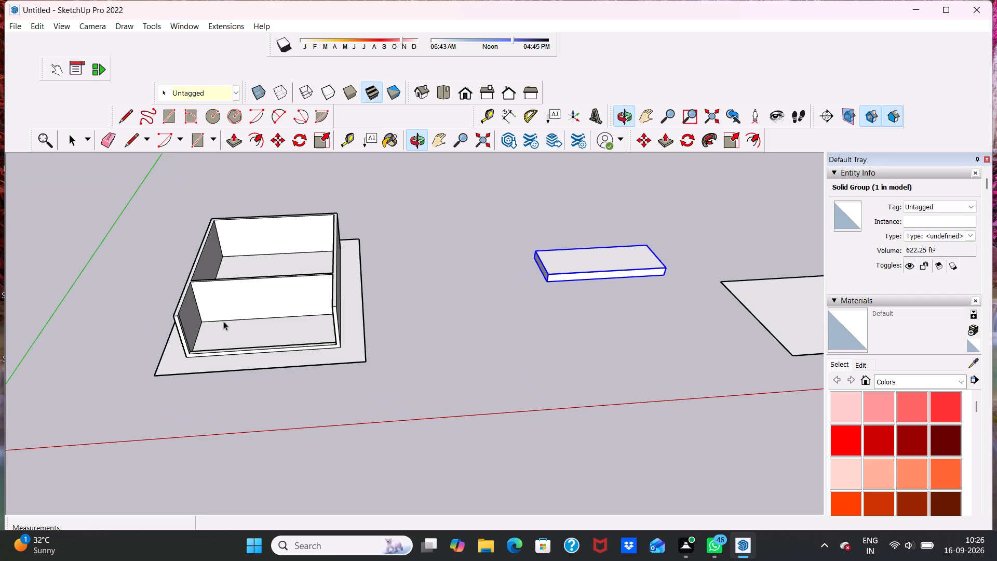
Move the slab group by its lower front-left corner onto the outer top front corner of the building's left side wall.
scroll(212, 313, up, 7)
middle_drag(139, 356, 237, 297)
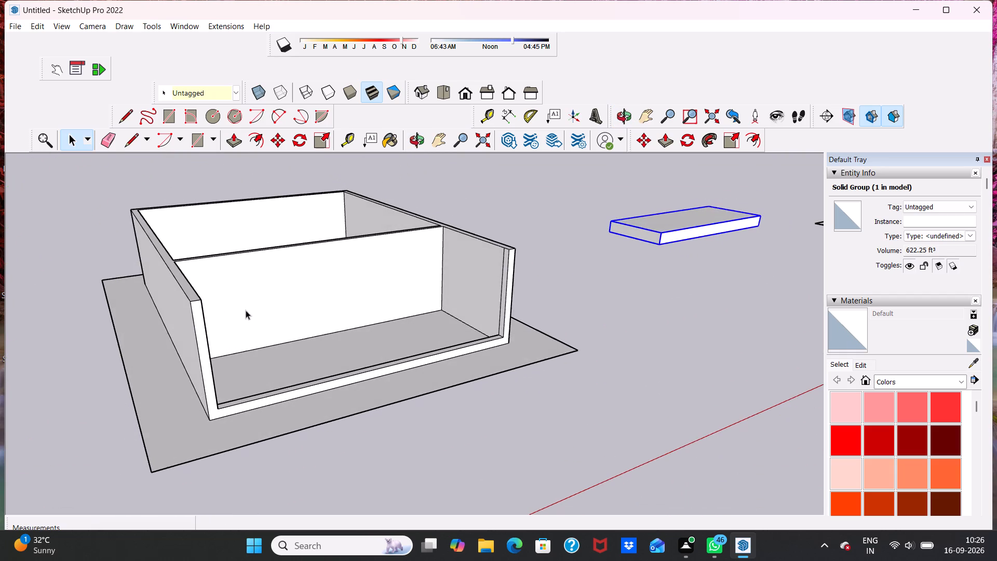
scroll(246, 314, up, 2)
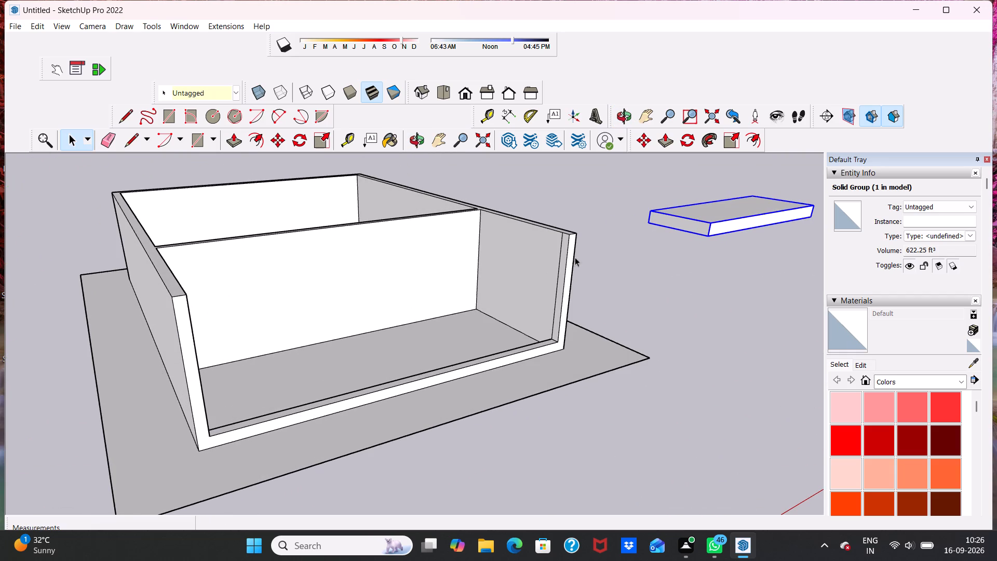
scroll(702, 227, up, 2)
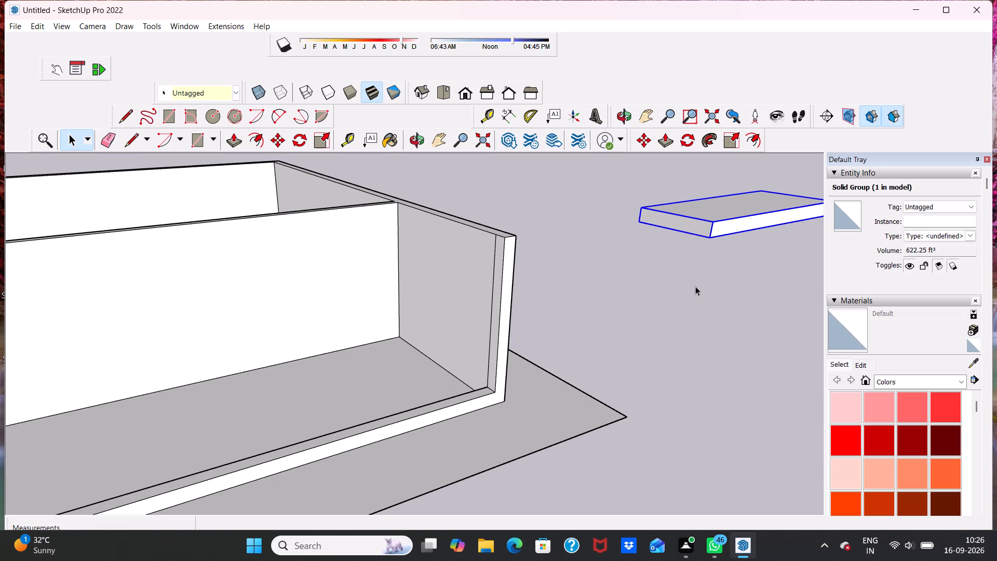
scroll(585, 226, down, 6)
scroll(655, 218, up, 2)
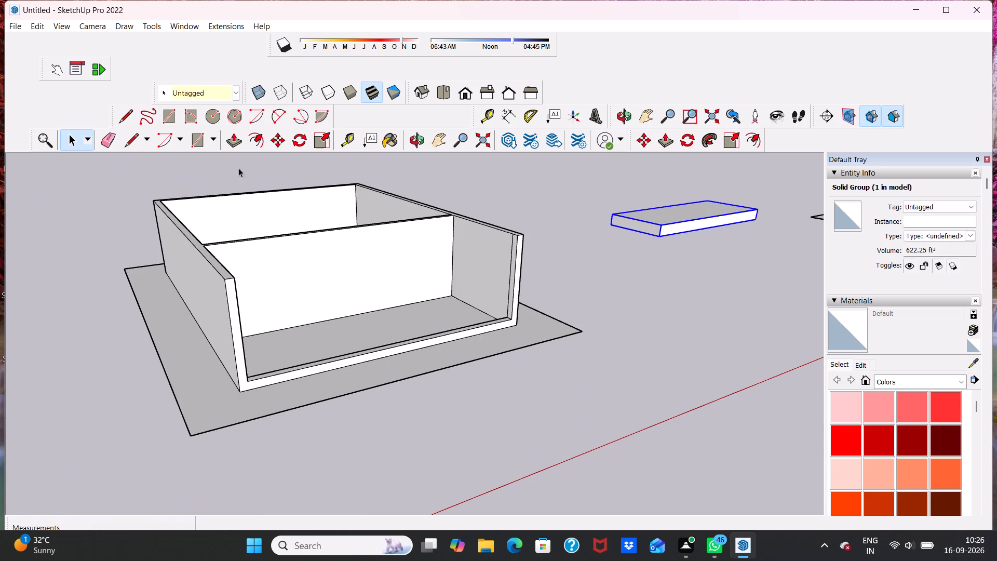
click(280, 139)
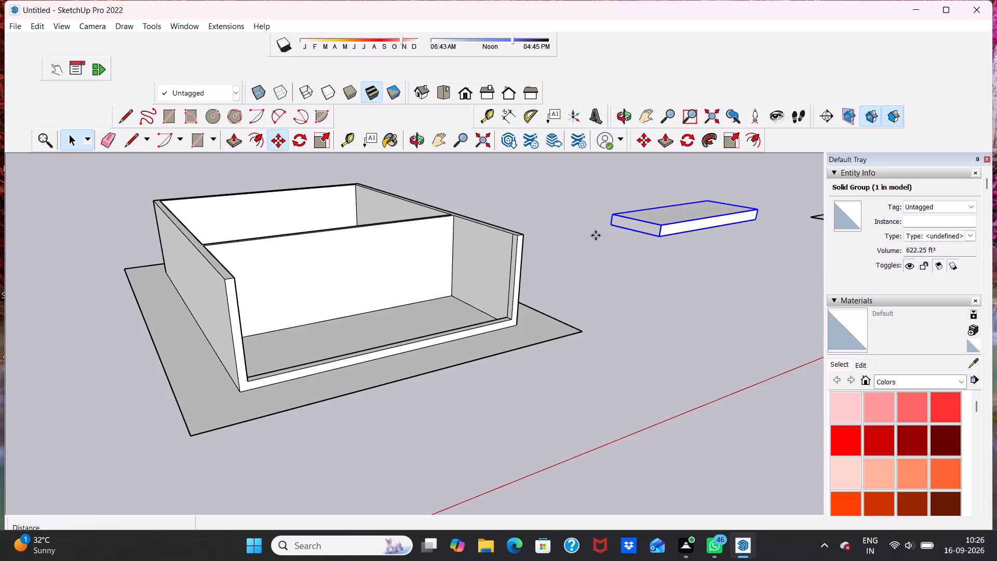
click(656, 236)
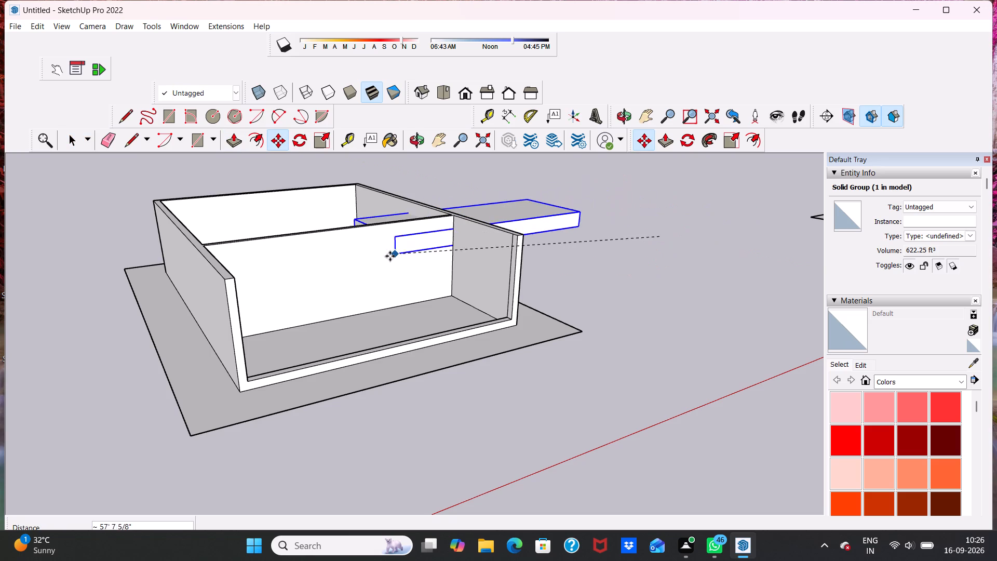
click(225, 277)
Move the slab group by its lower front-right corner onto the outer top front corner of the building's right side wall.
middle_drag(352, 269, 68, 341)
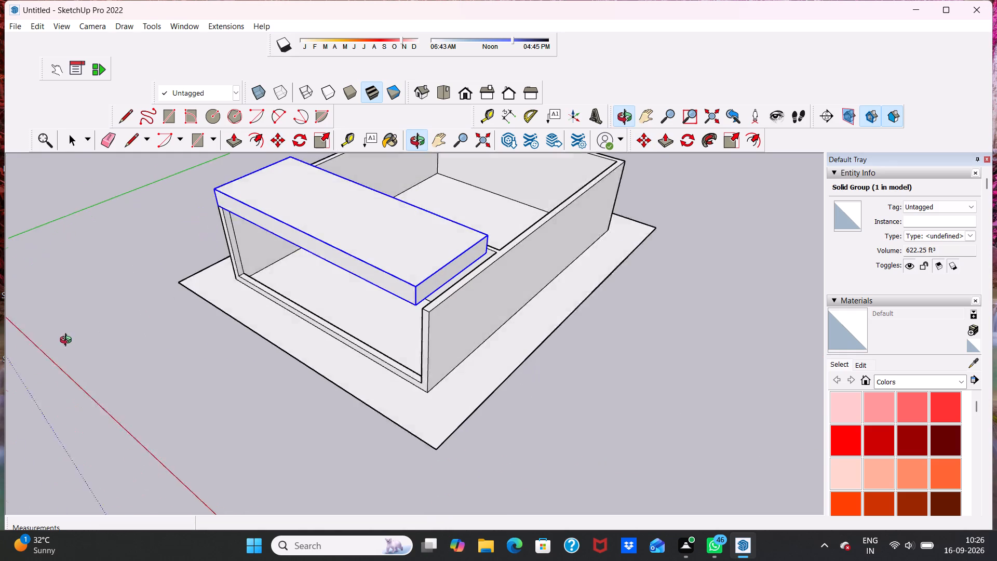
middle_drag(68, 341, 45, 344)
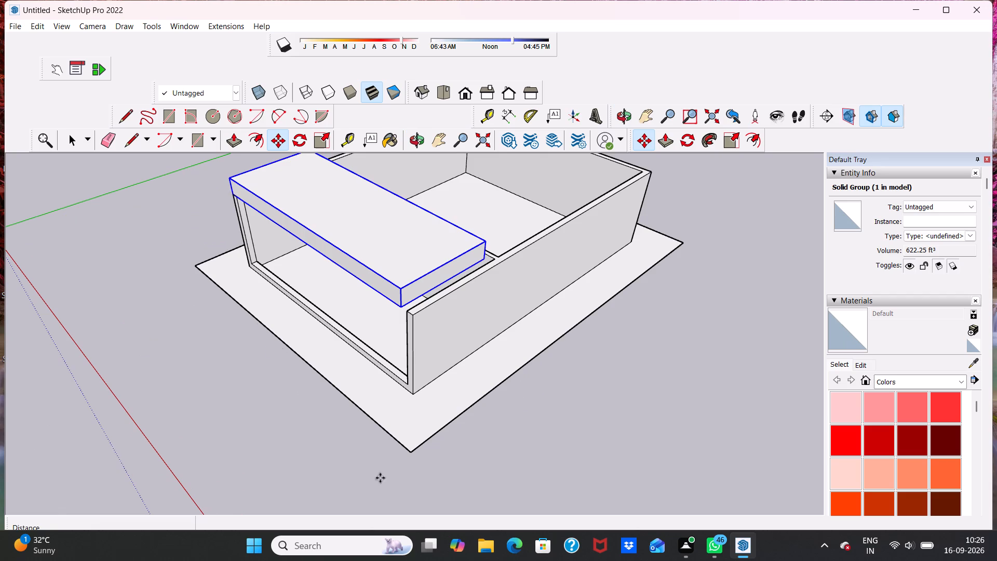
scroll(312, 273, up, 6)
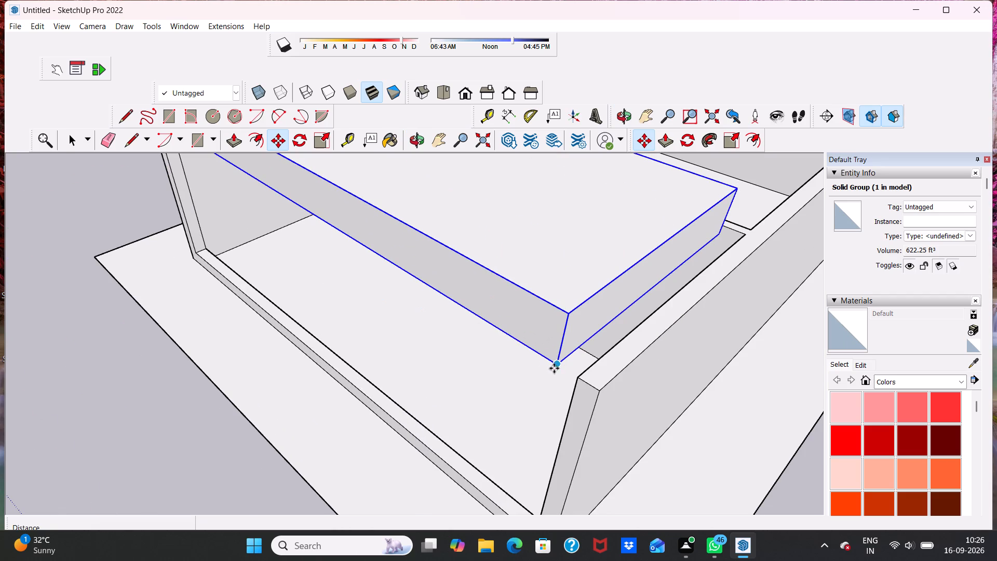
drag(559, 359, 601, 389)
click(600, 389)
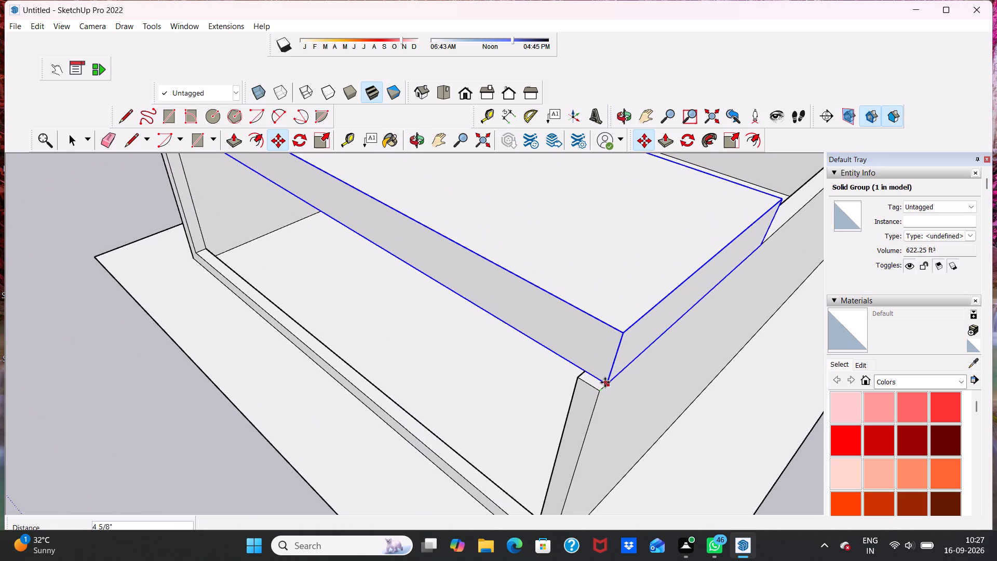
click(600, 385)
Move the slab group by its lower front-left corner about 9" back toward the top of the left side wall.
middle_drag(566, 372, 652, 351)
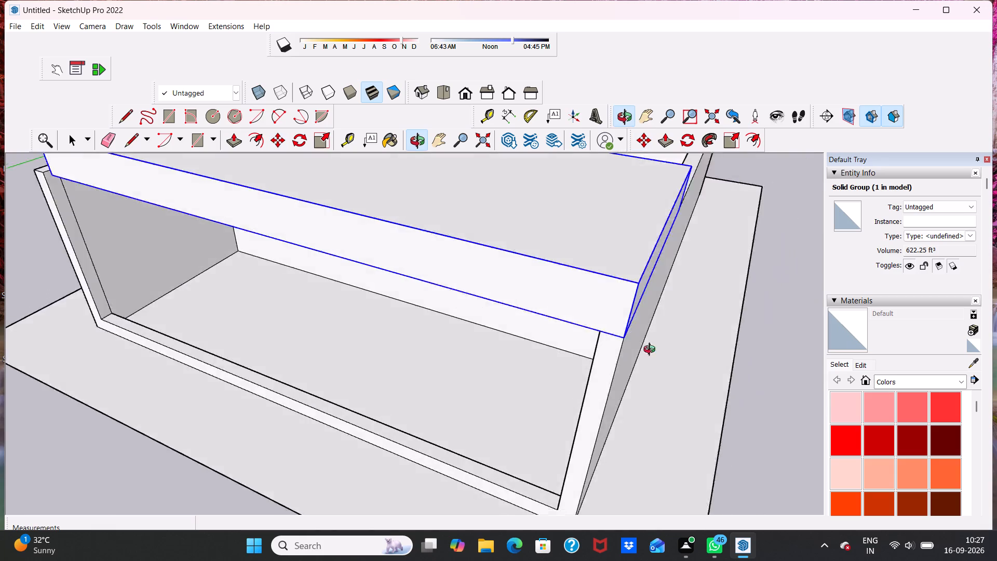
middle_drag(652, 351, 699, 336)
scroll(478, 317, down, 6)
scroll(230, 273, up, 4)
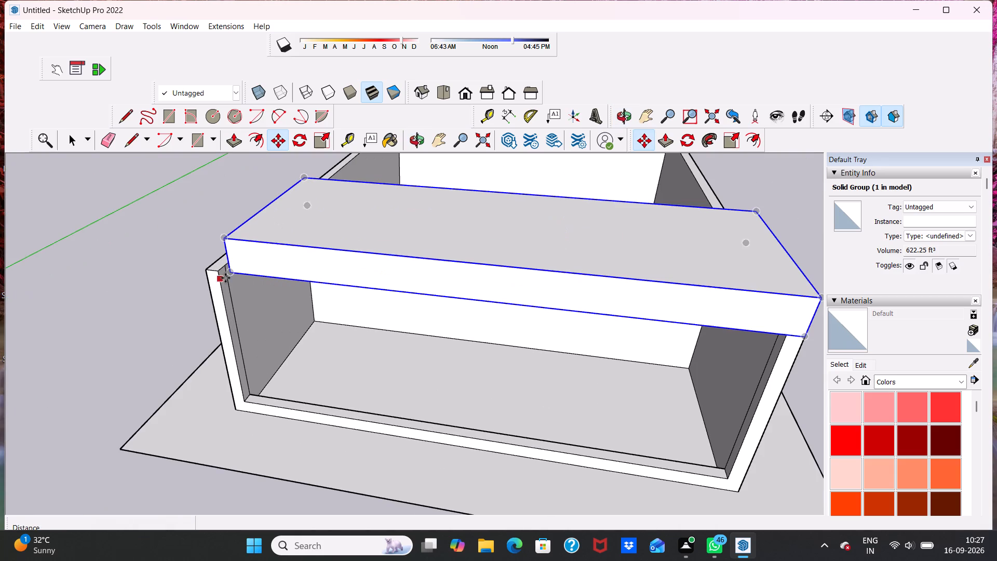
drag(230, 273, 213, 269)
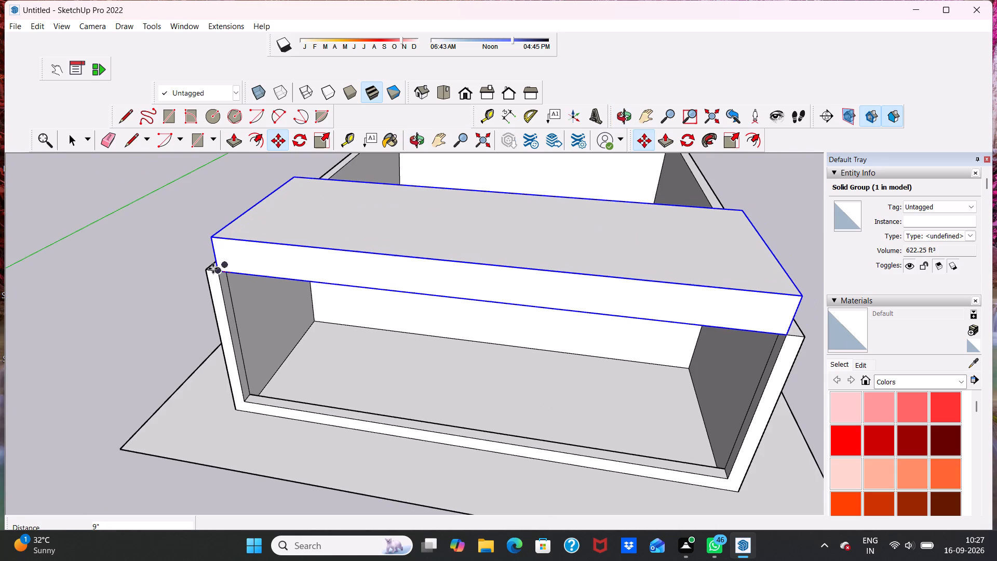
drag(213, 269, 212, 270)
Examine how the slab sits on the front room's walls and clear the selection.
middle_drag(212, 270, 494, 205)
middle_drag(335, 255, 0, 303)
scroll(0, 303, up, 1)
scroll(37, 277, down, 5)
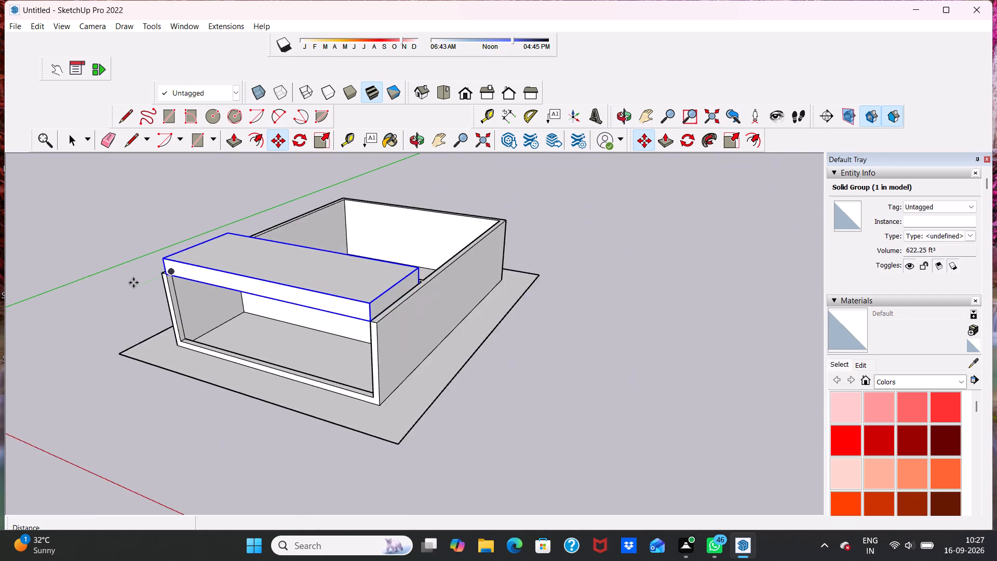
scroll(133, 283, down, 6)
middle_drag(309, 312, 211, 307)
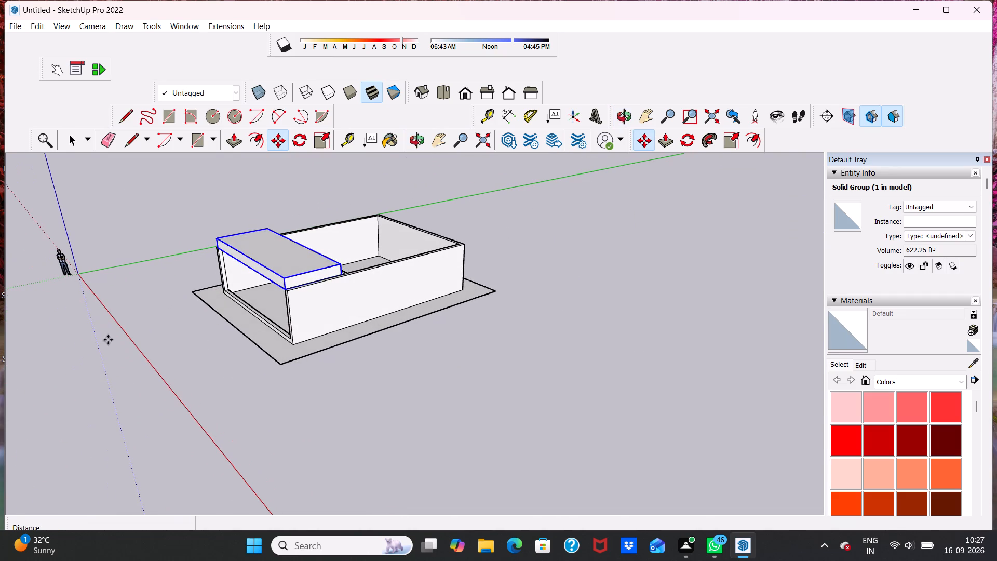
key(space)
key(space)
key(space)
double_click(255, 341)
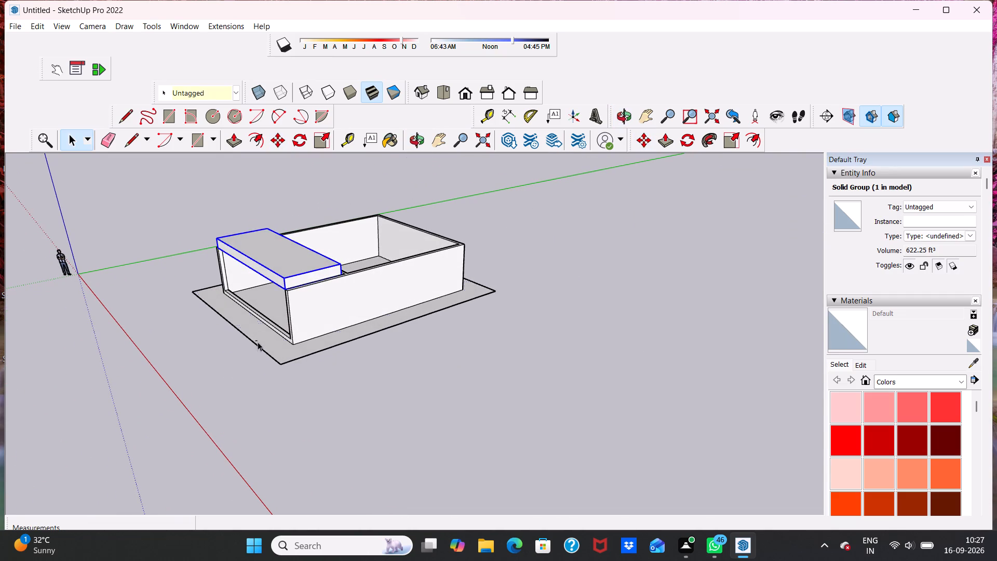
click(98, 399)
Inside the slab group, Push/Pull the slab's right end face outward to the outer face of the right side wall.
scroll(335, 254, up, 6)
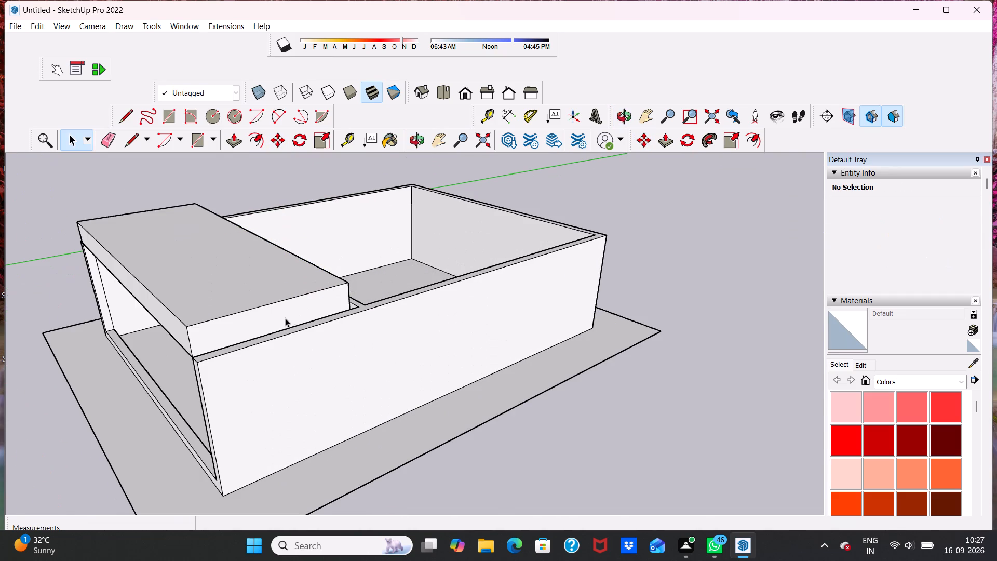
click(272, 315)
click(272, 315)
double_click(271, 317)
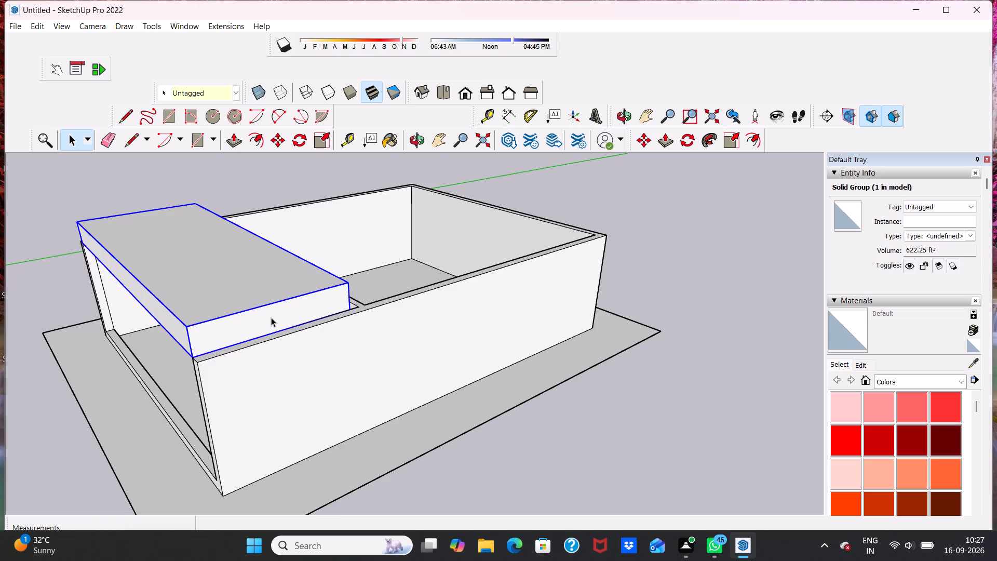
double_click(271, 317)
double_click(264, 318)
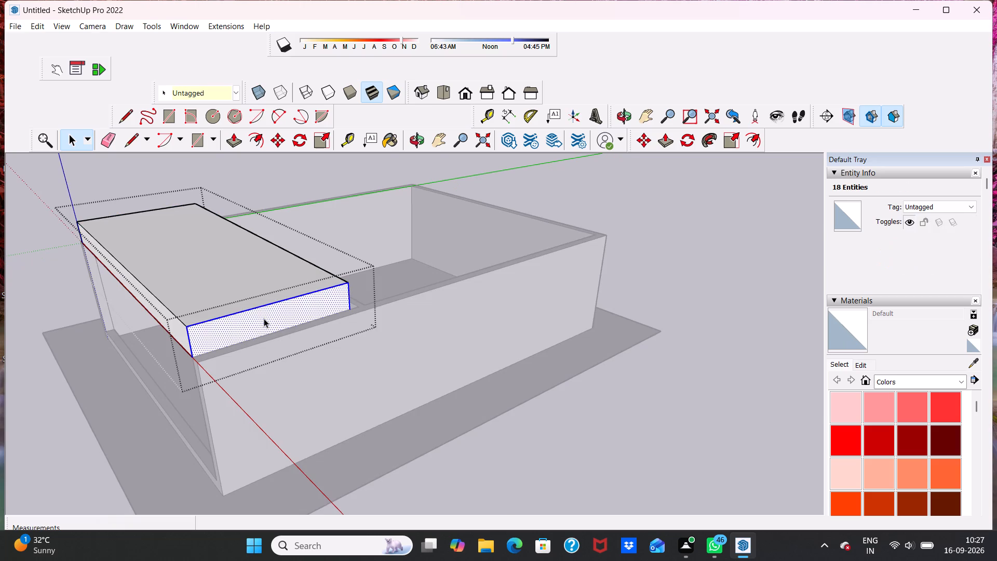
click(233, 139)
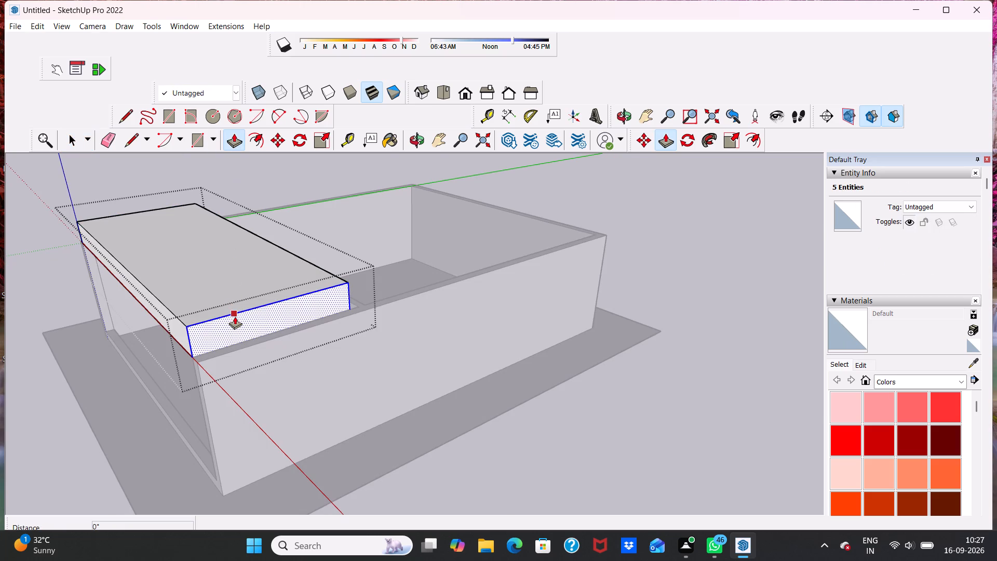
drag(235, 318, 241, 322)
click(241, 322)
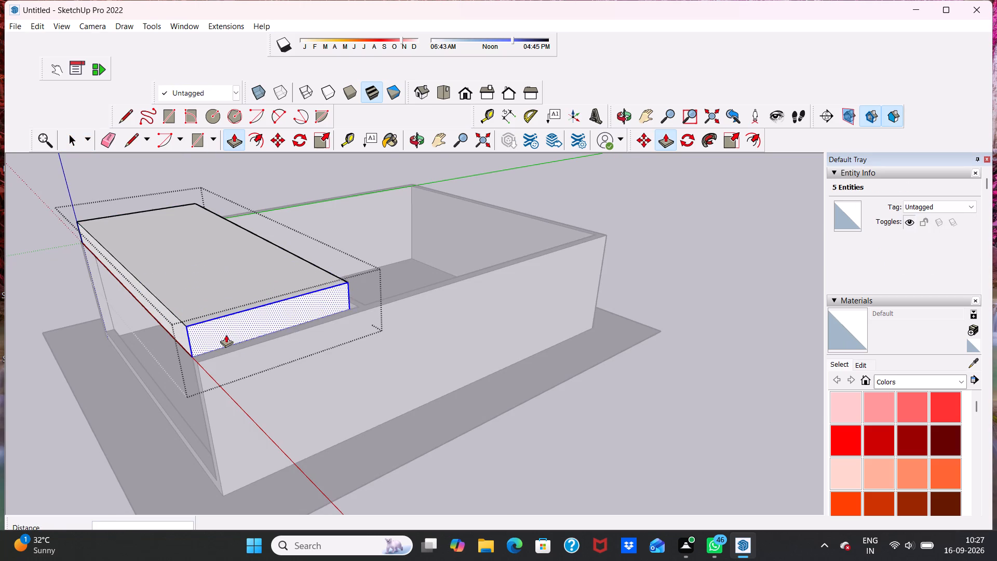
click(229, 336)
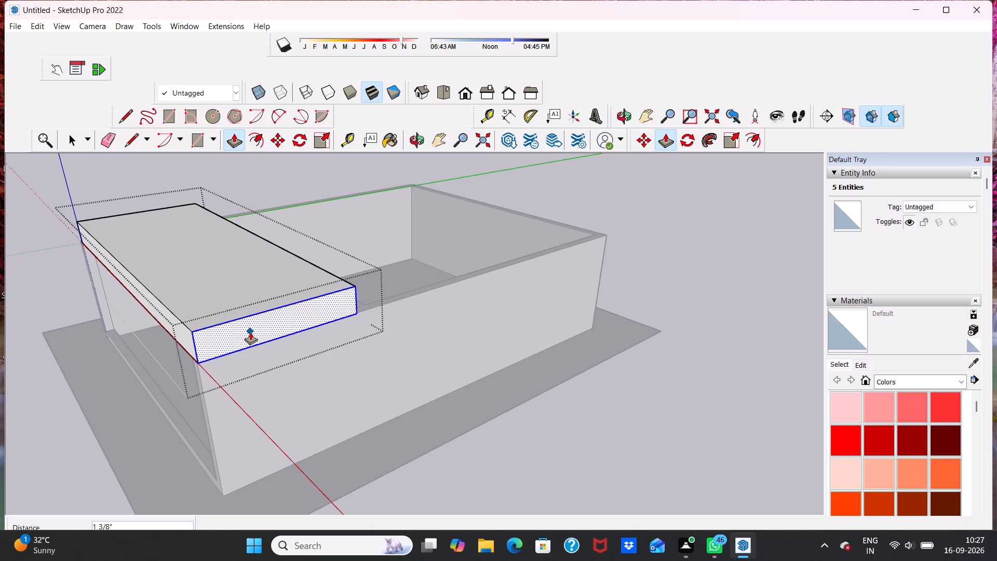
key(space)
key(space)
click(36, 414)
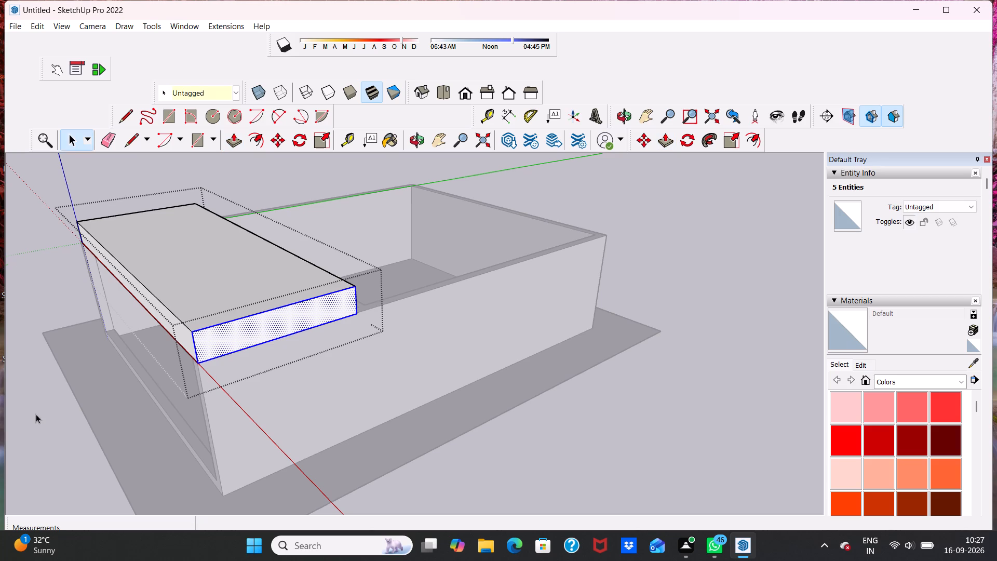
Inside the slab group, Push/Pull the slab's left end face outward about 10 1/8" over the top of the left side wall.
middle_drag(55, 395, 296, 313)
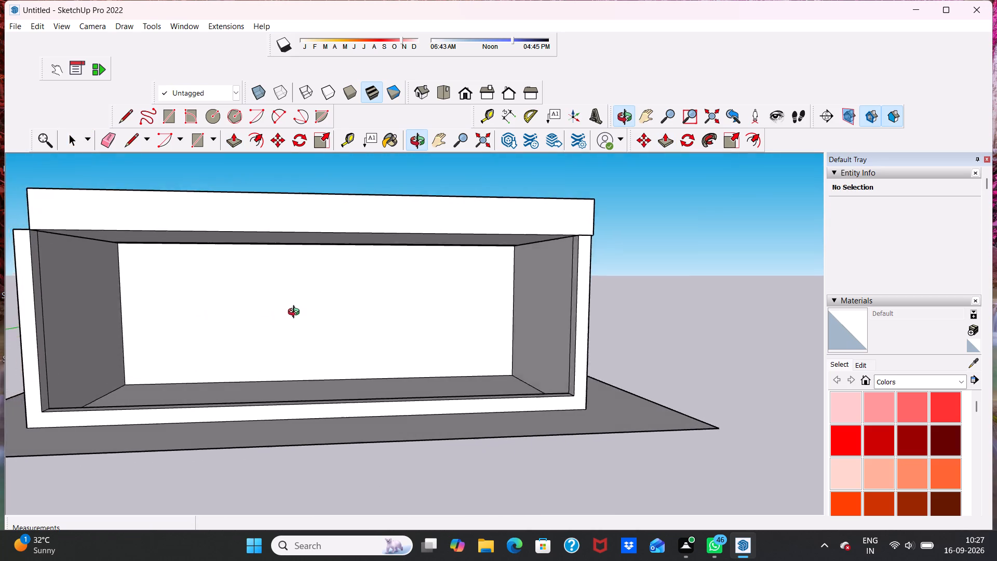
middle_drag(296, 313, 328, 314)
scroll(329, 314, down, 1)
middle_drag(228, 302, 392, 317)
middle_drag(378, 268, 415, 316)
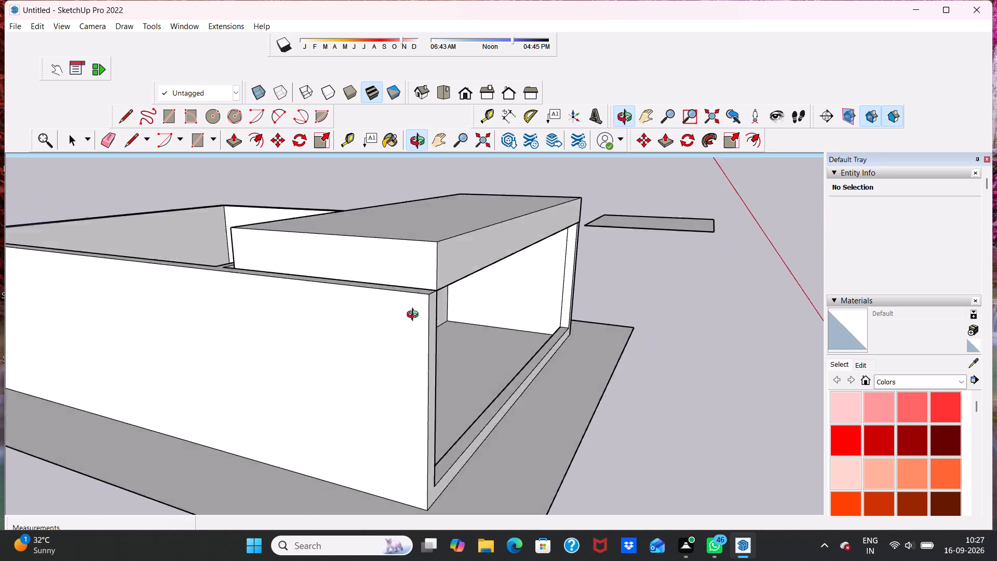
middle_drag(415, 316, 449, 352)
click(410, 310)
click(410, 310)
click(410, 310)
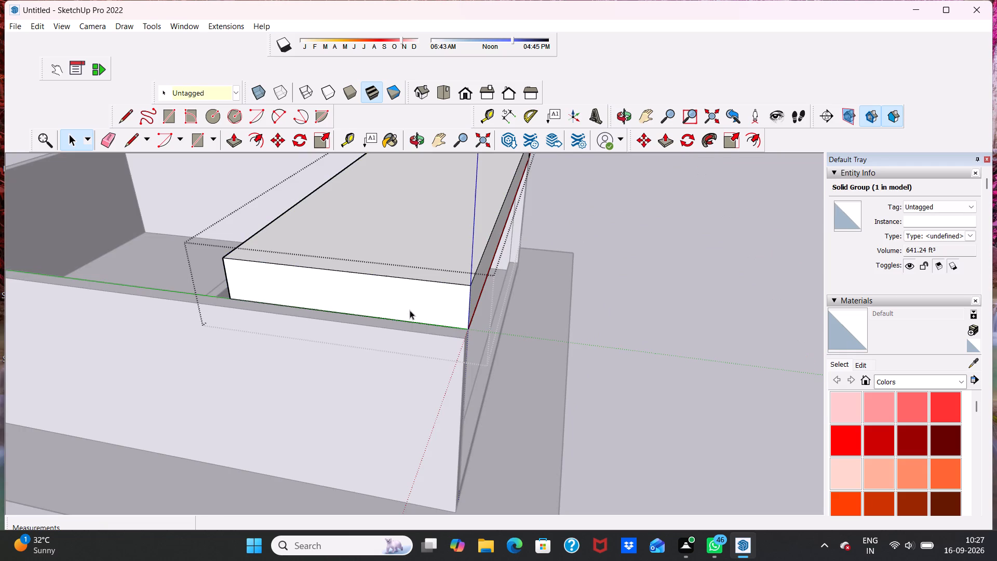
click(410, 310)
click(329, 291)
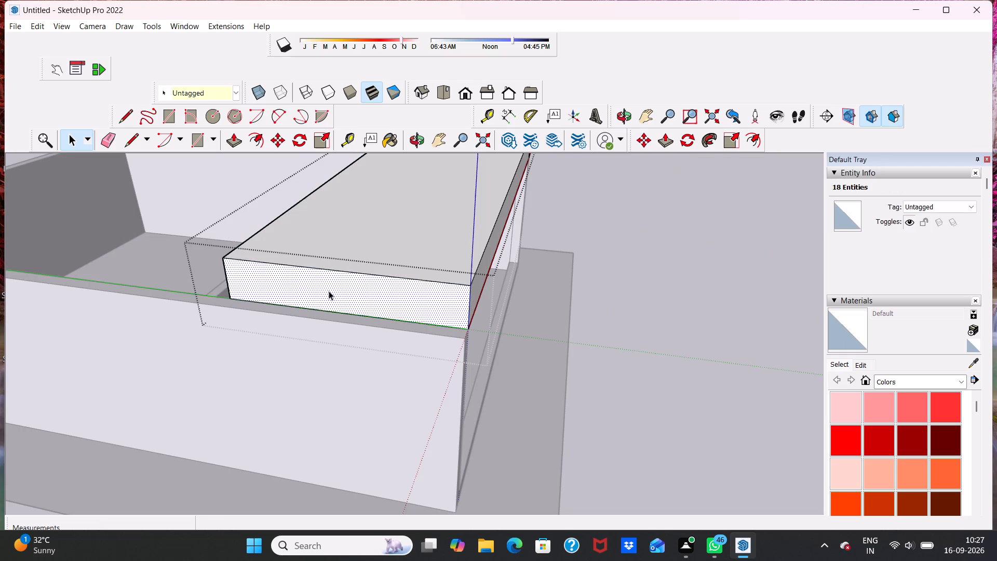
click(329, 291)
double_click(329, 291)
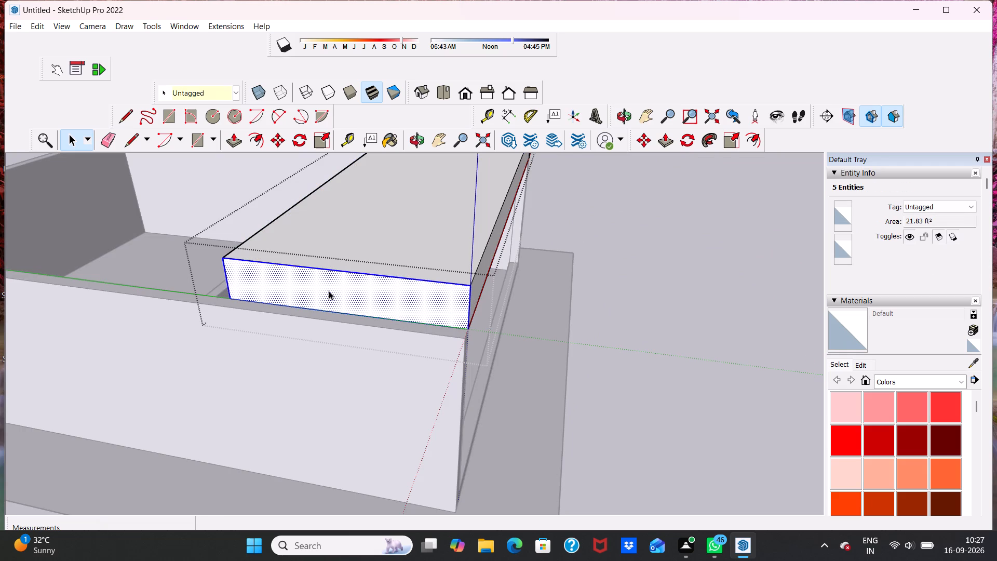
click(234, 143)
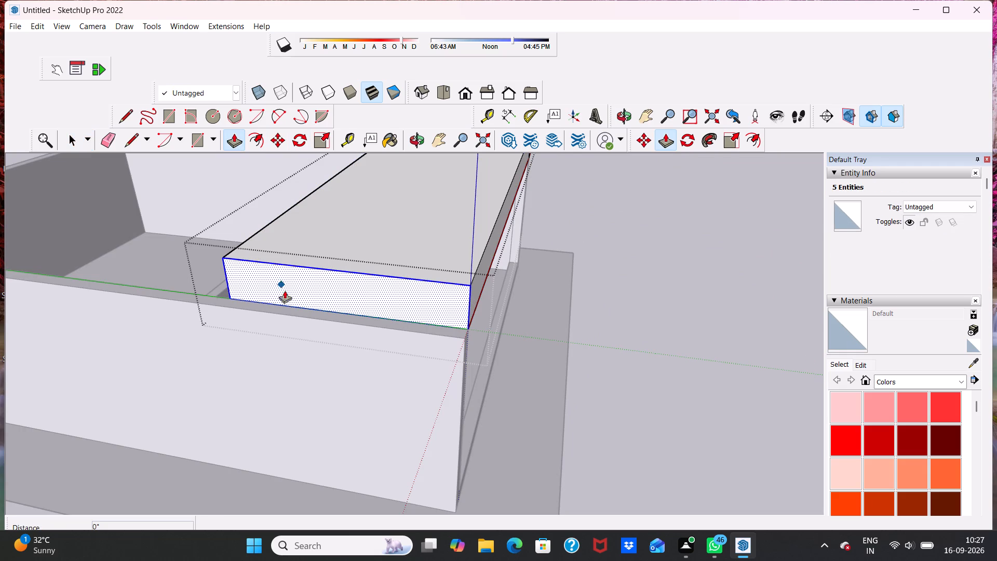
drag(295, 286, 287, 295)
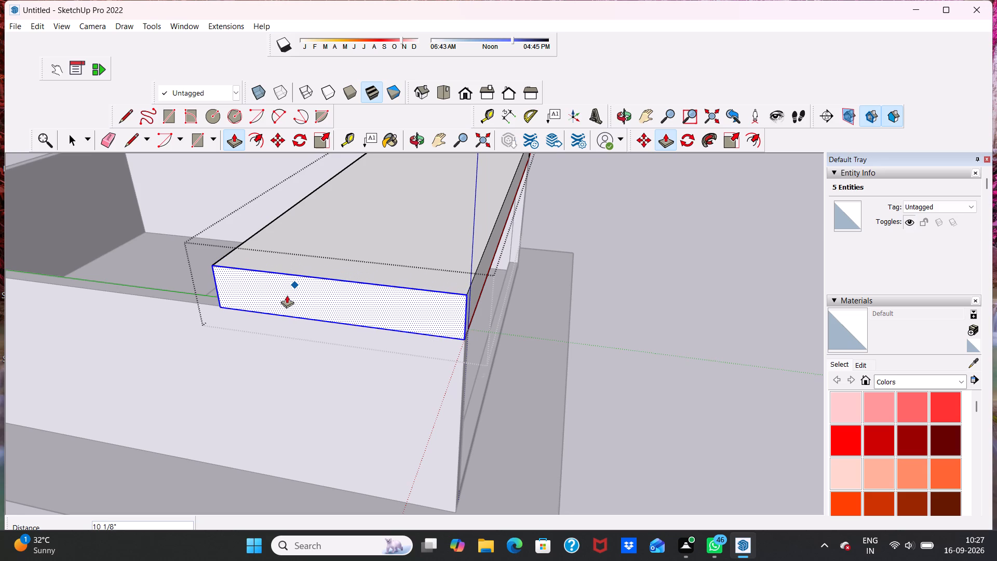
Push/Pull the slab's long rear face just over 1' back across the partition wall and leave the group.
scroll(284, 295, up, 1)
middle_drag(284, 295, 257, 223)
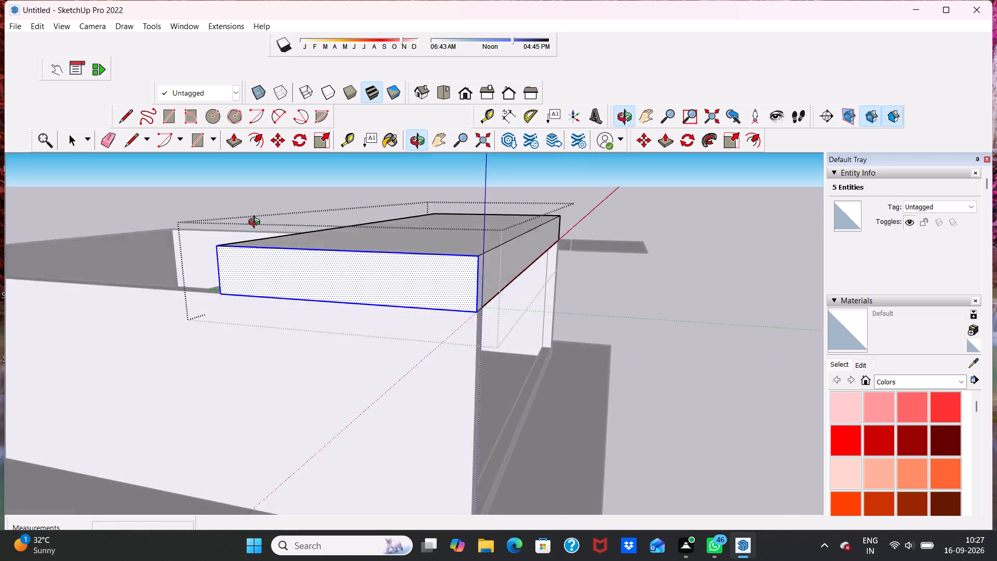
middle_drag(257, 223, 312, 298)
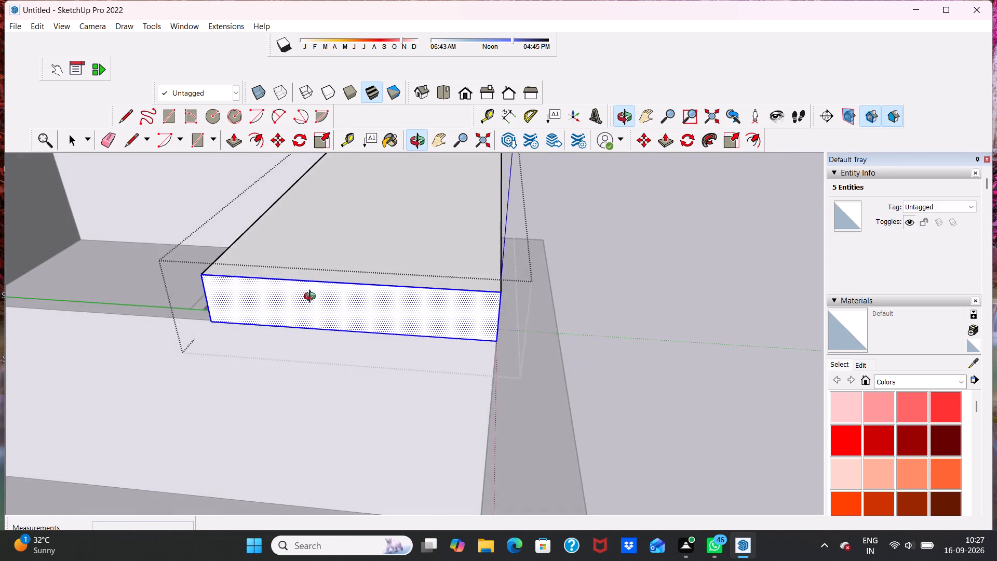
middle_drag(312, 298, 508, 283)
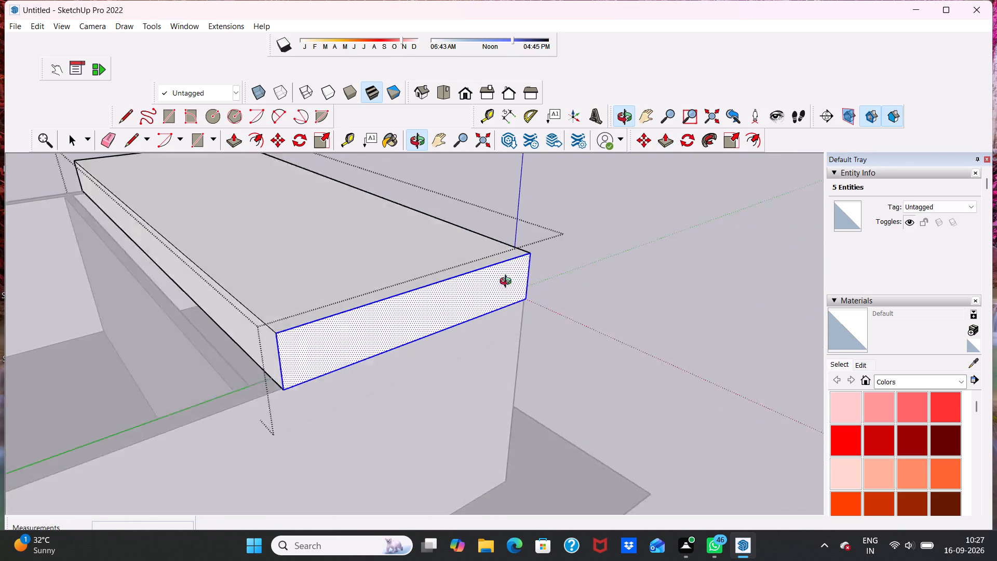
middle_drag(508, 283, 529, 276)
scroll(226, 335, up, 3)
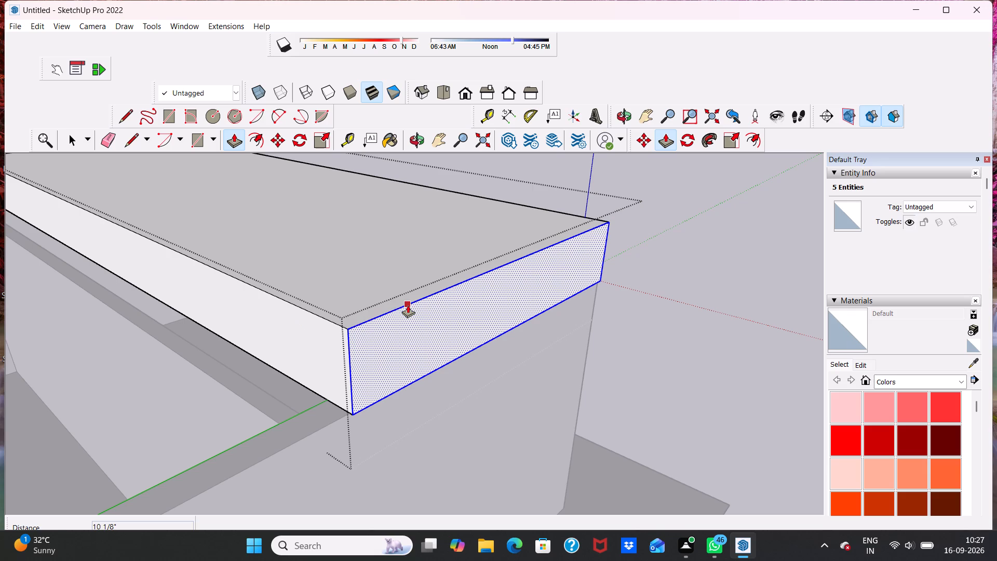
key(space)
click(290, 357)
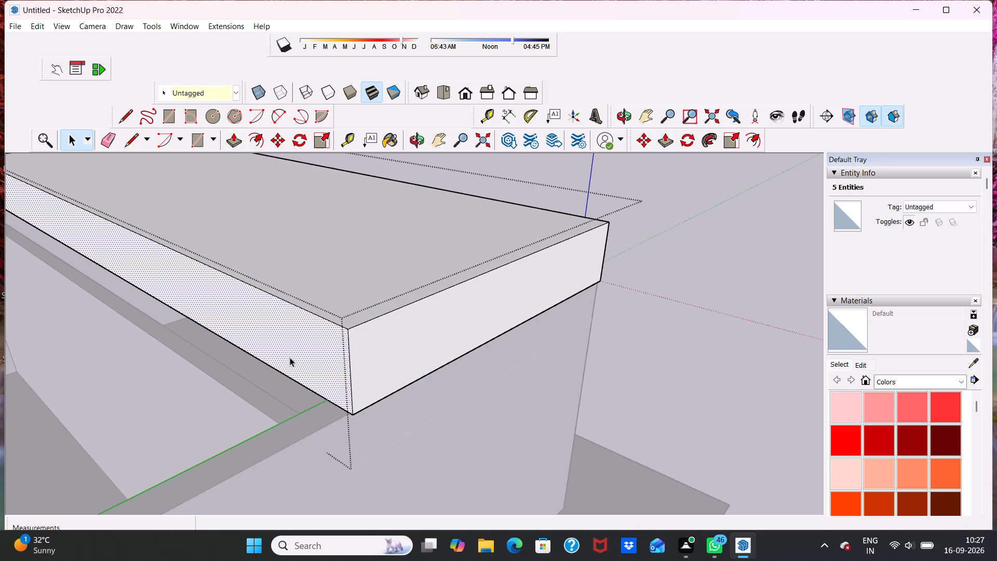
click(290, 357)
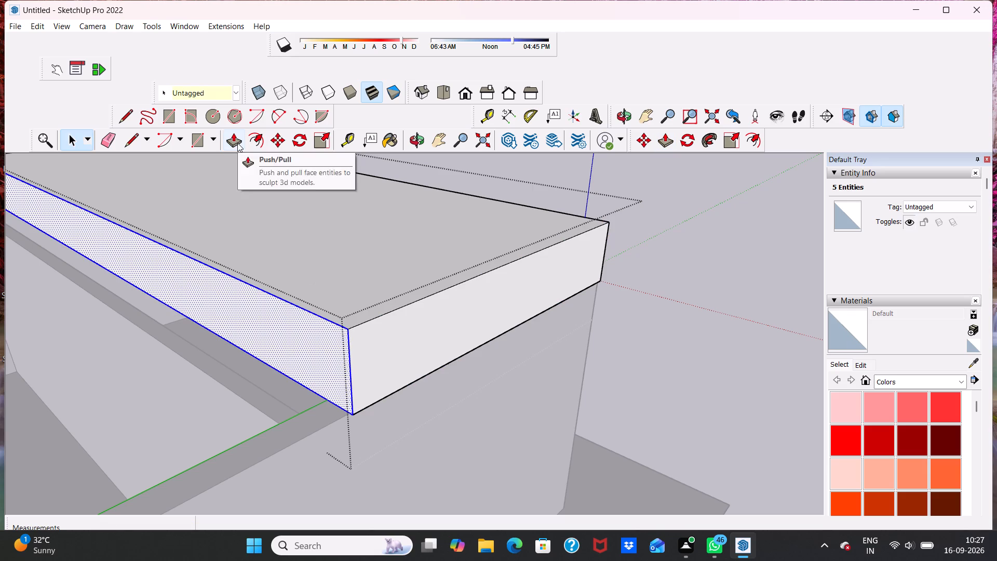
click(237, 143)
drag(279, 315, 260, 329)
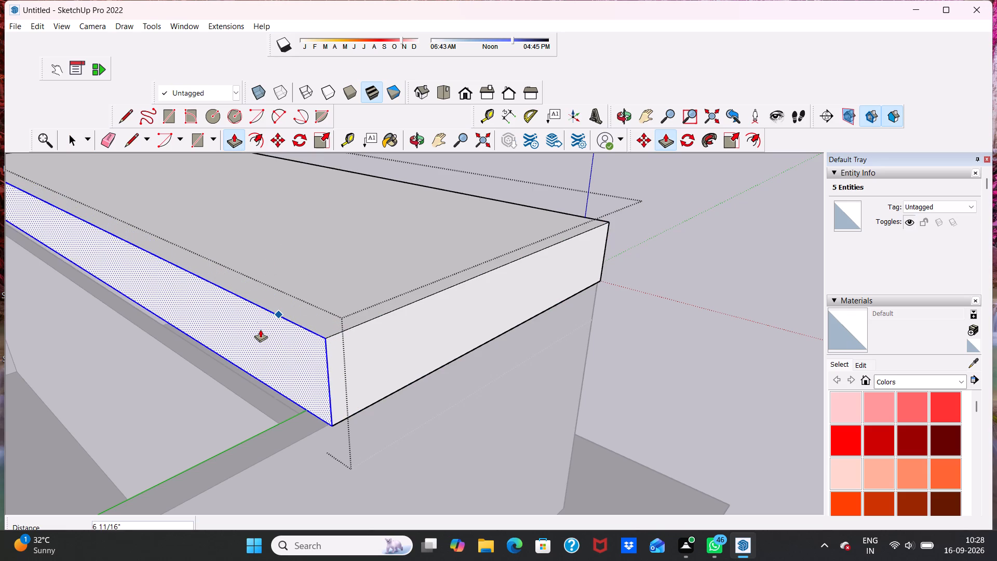
drag(260, 329, 242, 341)
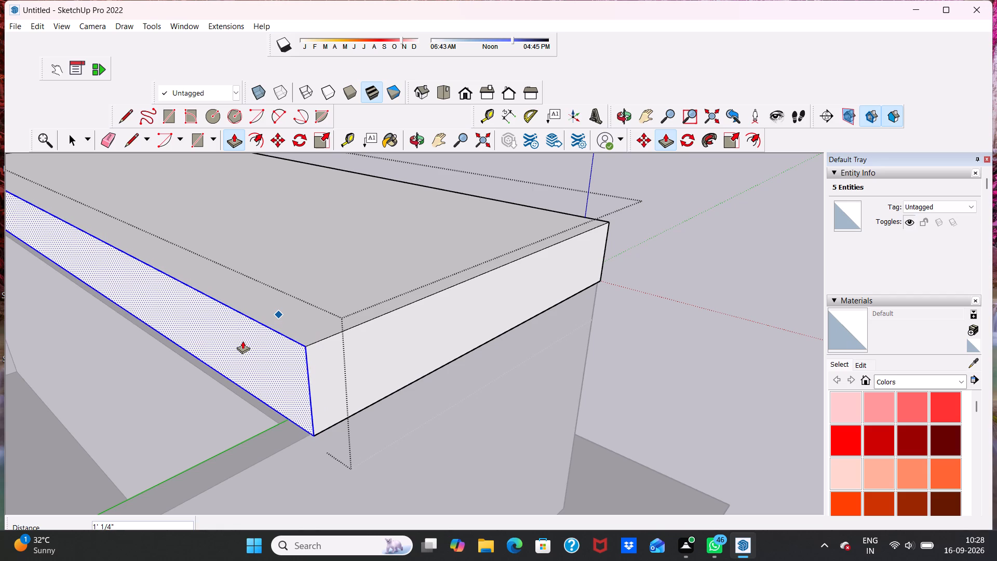
drag(242, 341, 235, 346)
key(space)
key(space)
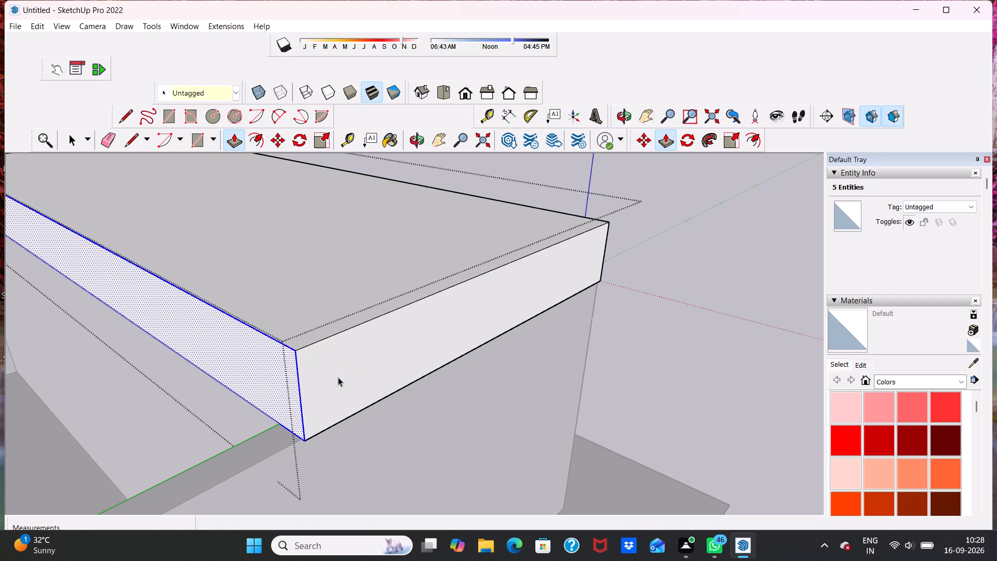
click(664, 343)
Examine the slab's fit over the front room and look into the room through its open front.
scroll(664, 342, down, 1)
middle_drag(664, 342, 292, 389)
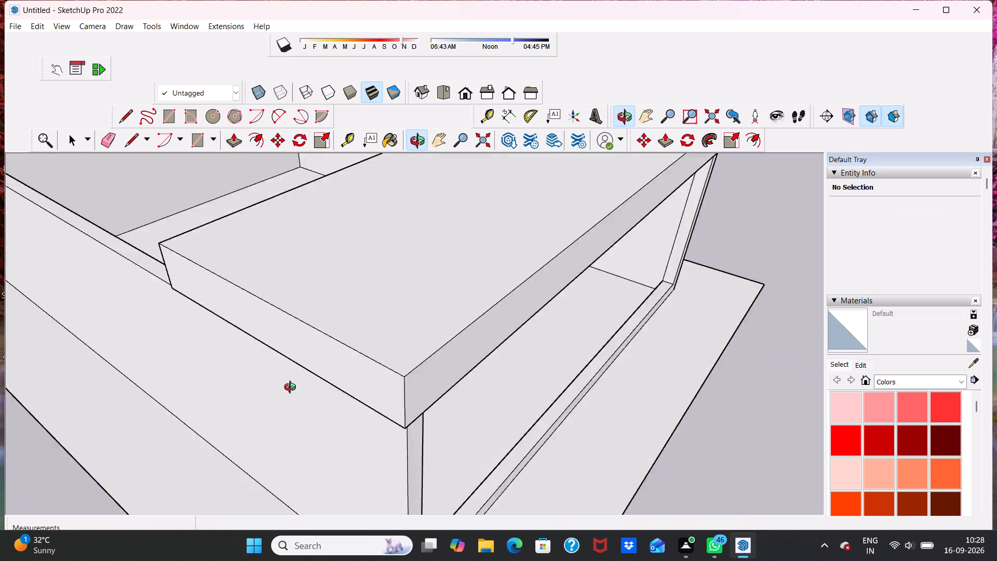
middle_drag(292, 389, 170, 218)
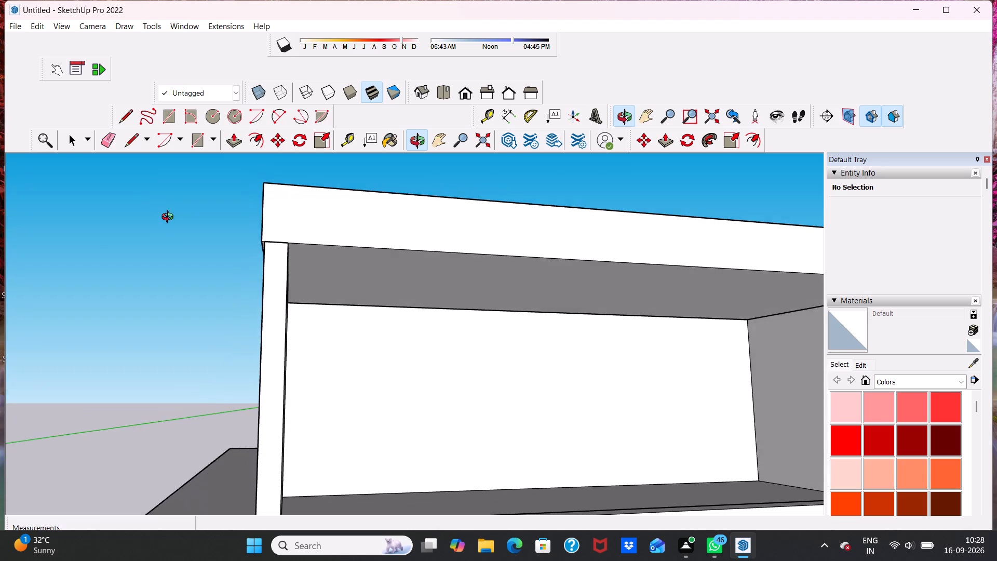
middle_drag(170, 218, 149, 237)
scroll(341, 286, down, 4)
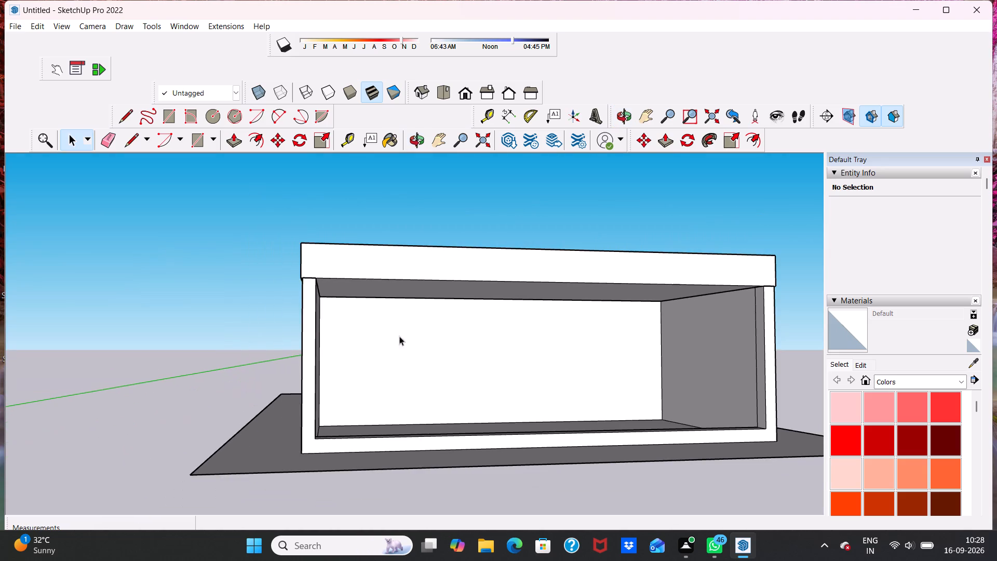
middle_drag(401, 341, 367, 383)
scroll(395, 389, up, 5)
middle_drag(400, 391, 409, 335)
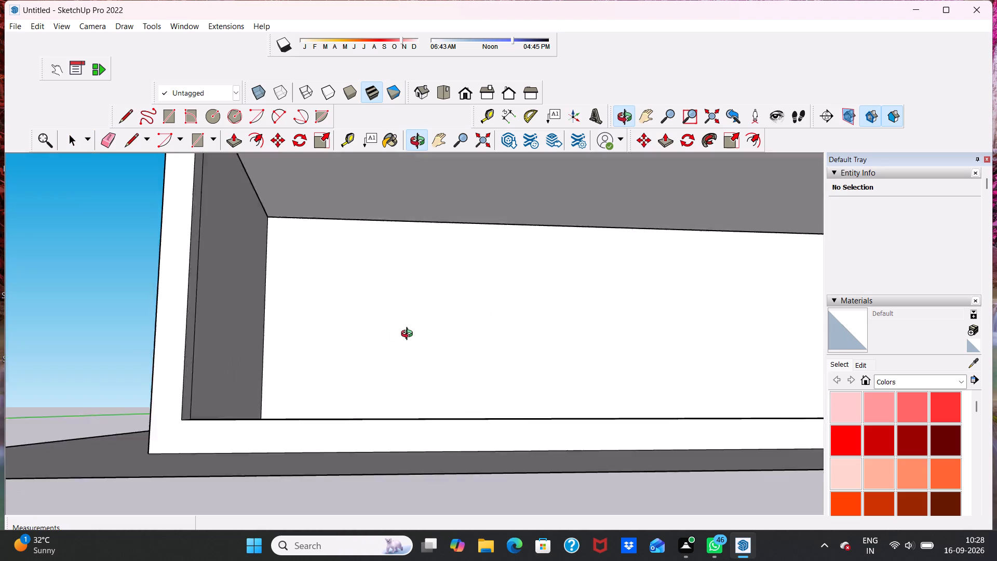
middle_drag(409, 335, 405, 339)
scroll(414, 309, down, 6)
middle_drag(415, 312, 419, 371)
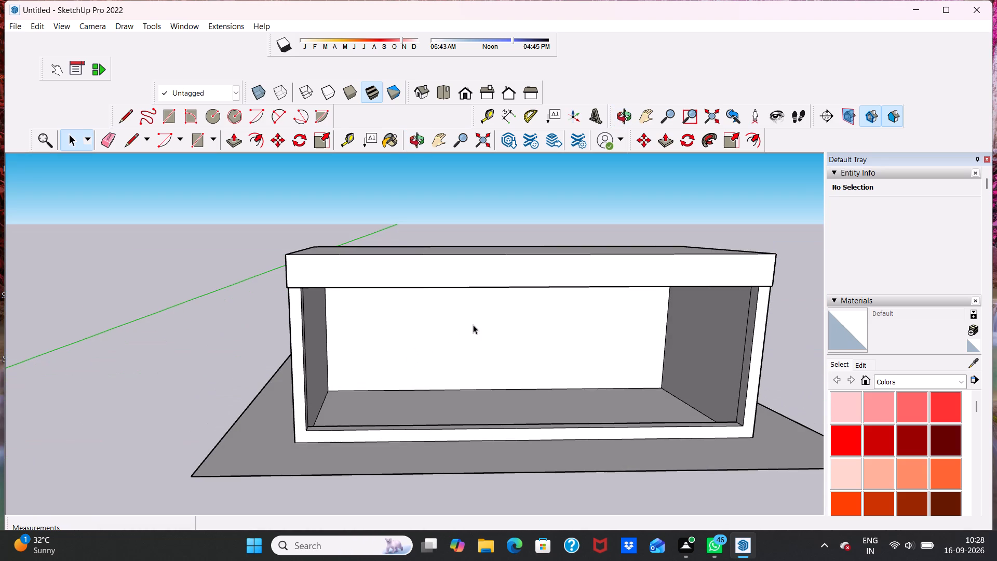
Draw a 3' by 7' door rectangle on the partition wall's front-room face, starting from its bottom edge at the floor.
scroll(470, 325, up, 4)
middle_drag(423, 350, 410, 292)
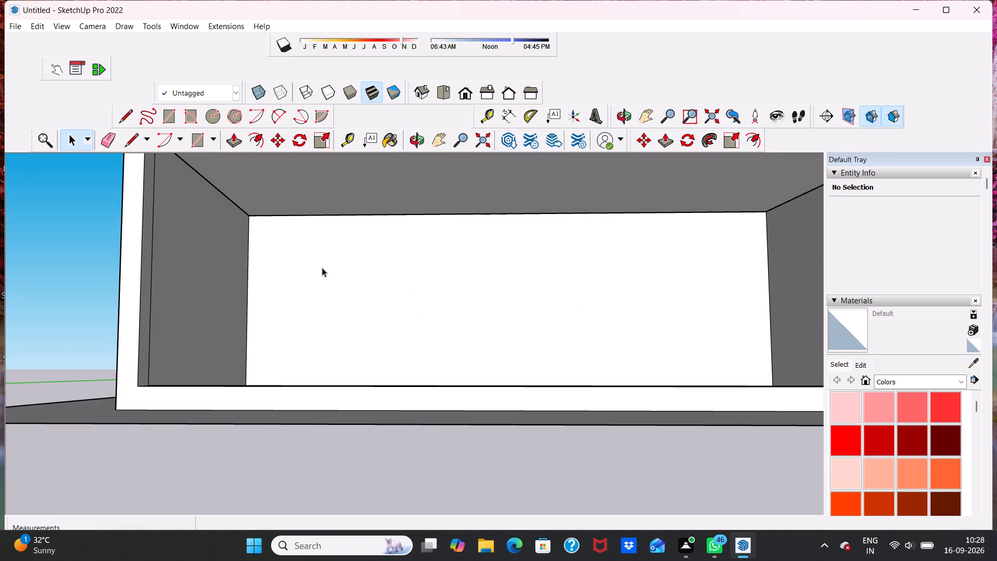
click(161, 115)
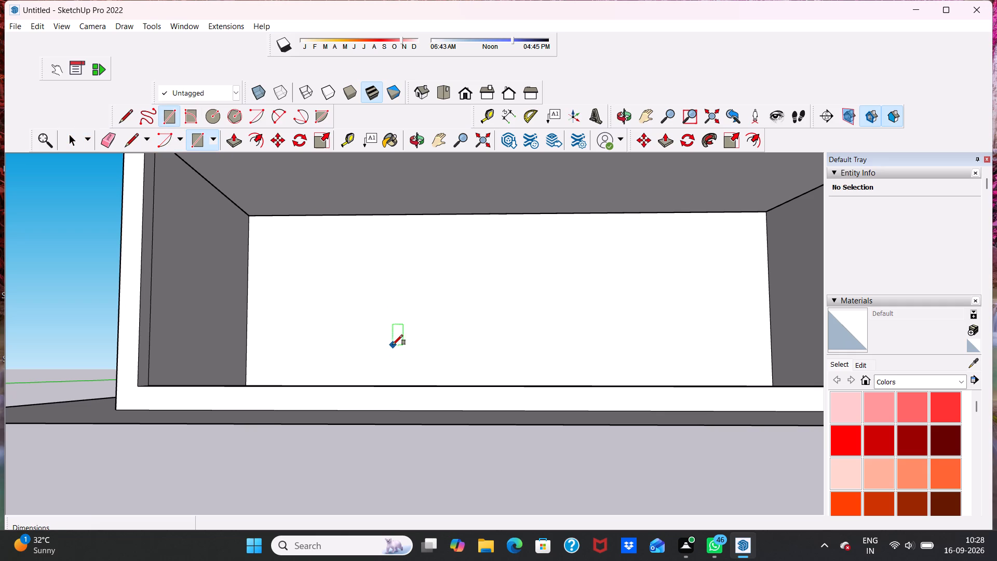
middle_drag(393, 345, 413, 416)
scroll(359, 466, up, 1)
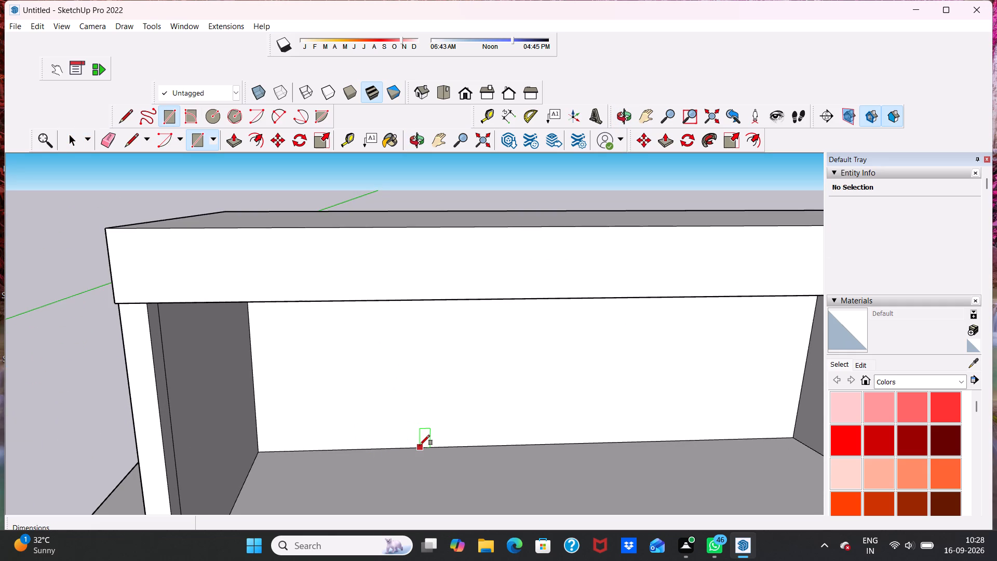
click(420, 445)
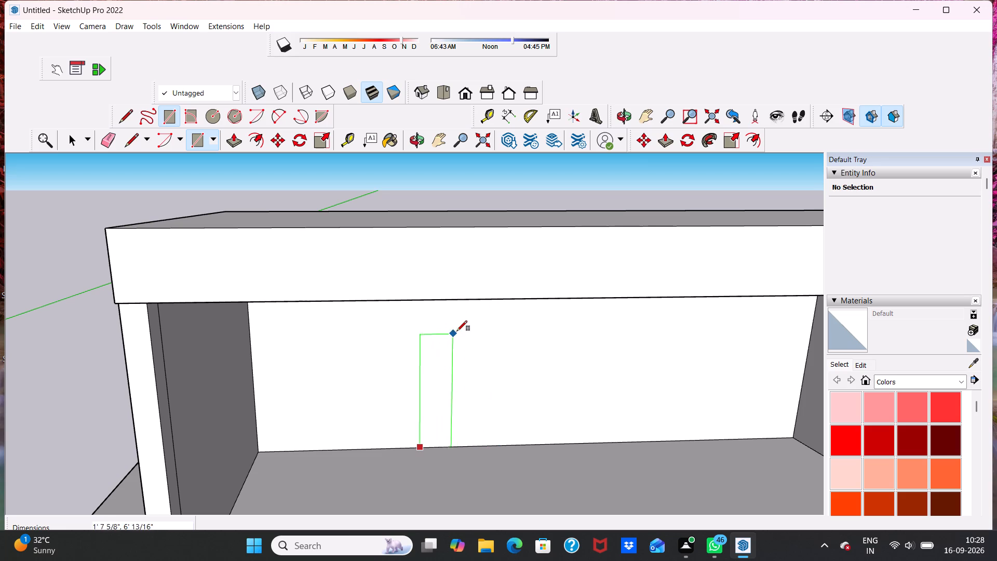
key(3)
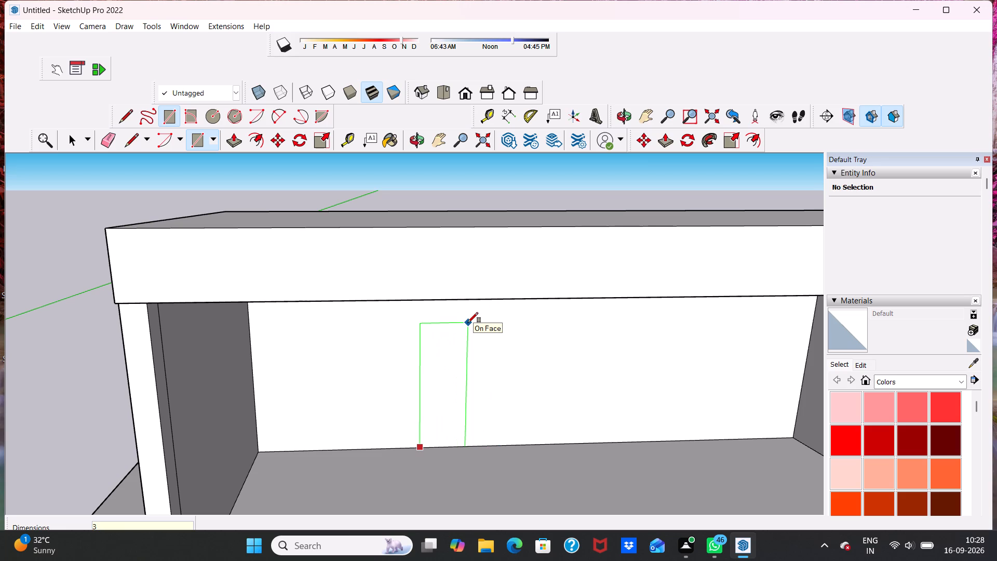
key(apostrophe)
key(comma)
key(7)
key(apostrophe)
key(Return)
scroll(274, 456, down, 3)
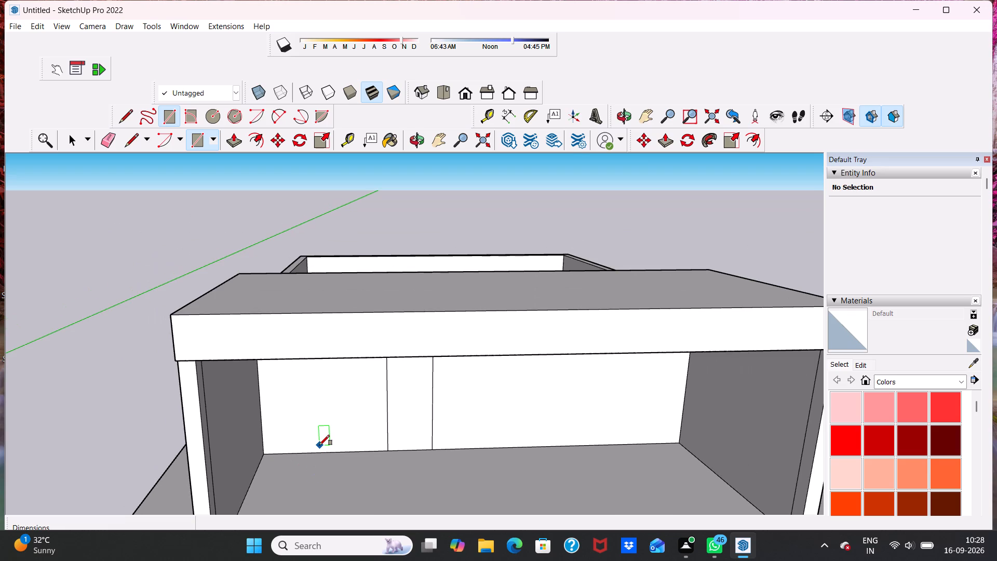
Draw a 4' by 4' window rectangle on the partition wall, beside the door outline.
scroll(570, 436, up, 6)
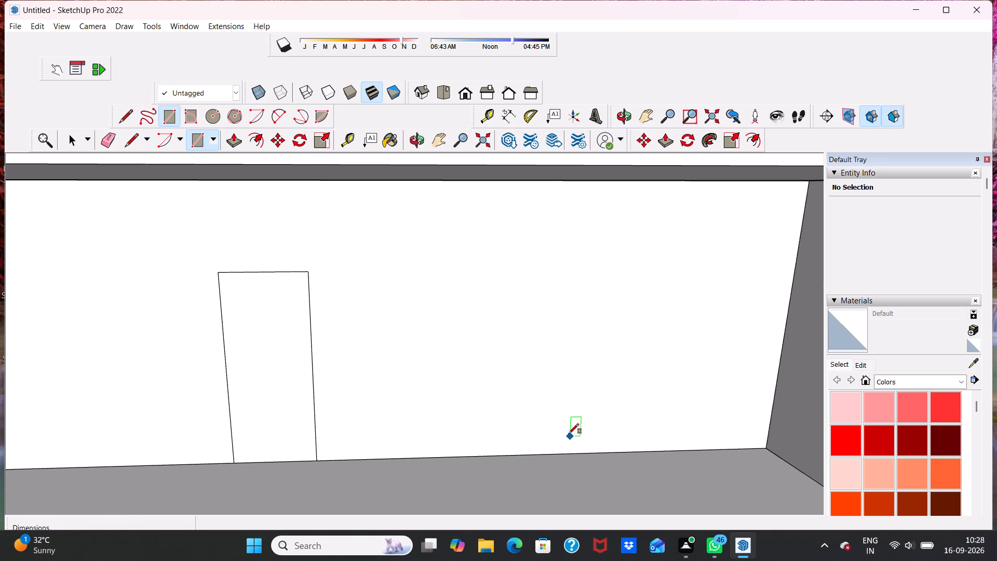
middle_drag(555, 346, 537, 258)
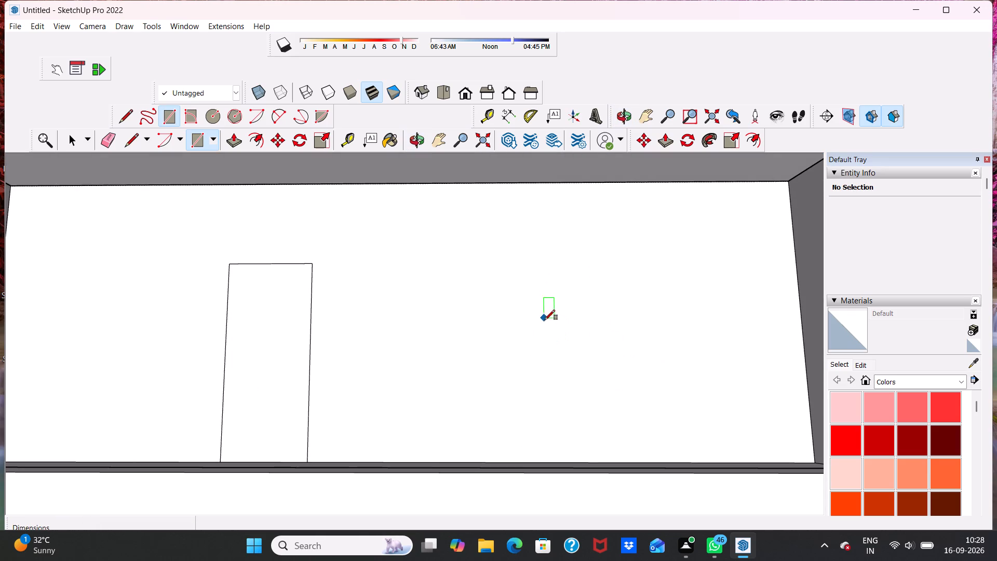
click(495, 251)
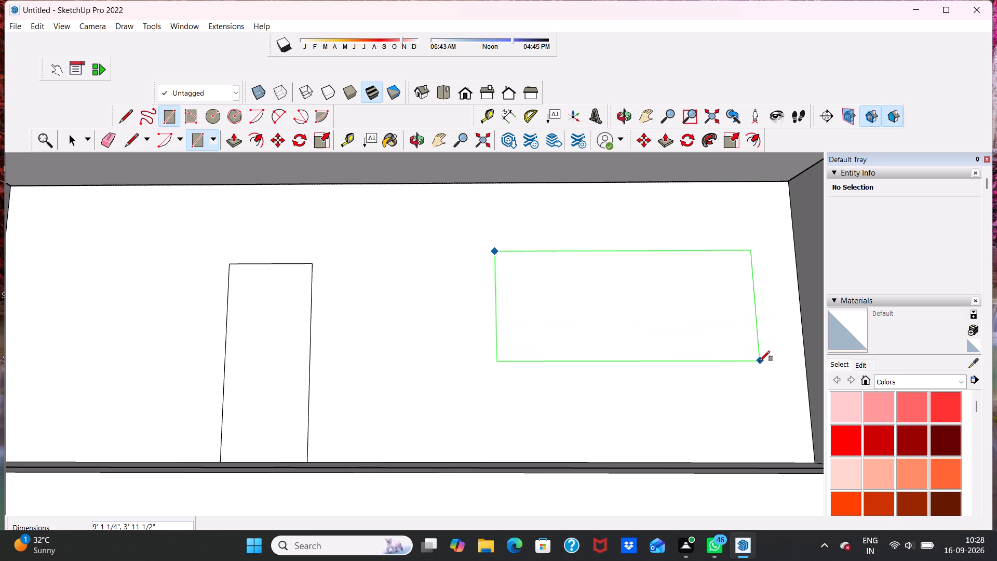
key(4)
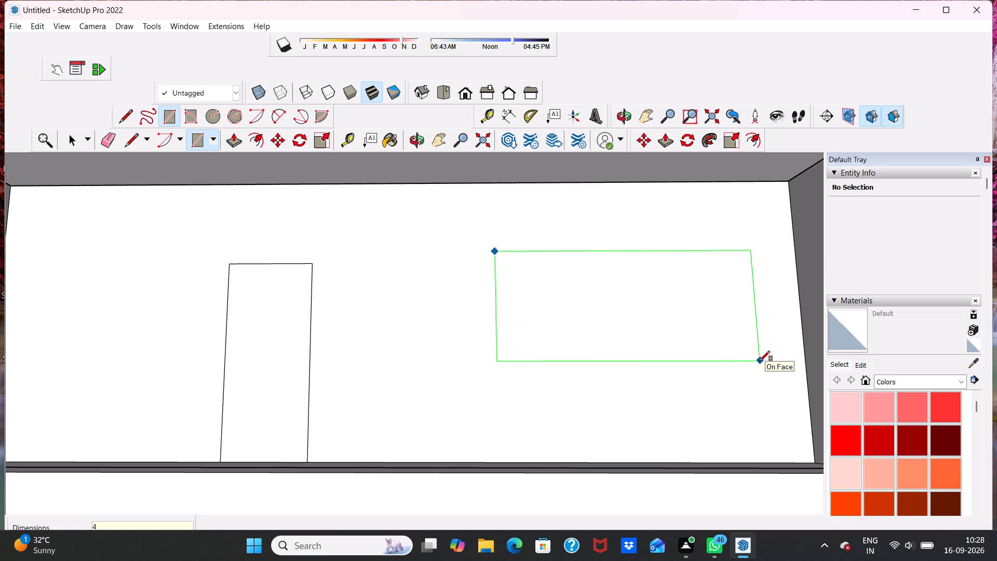
key(apostrophe)
text(,4')
key(Return)
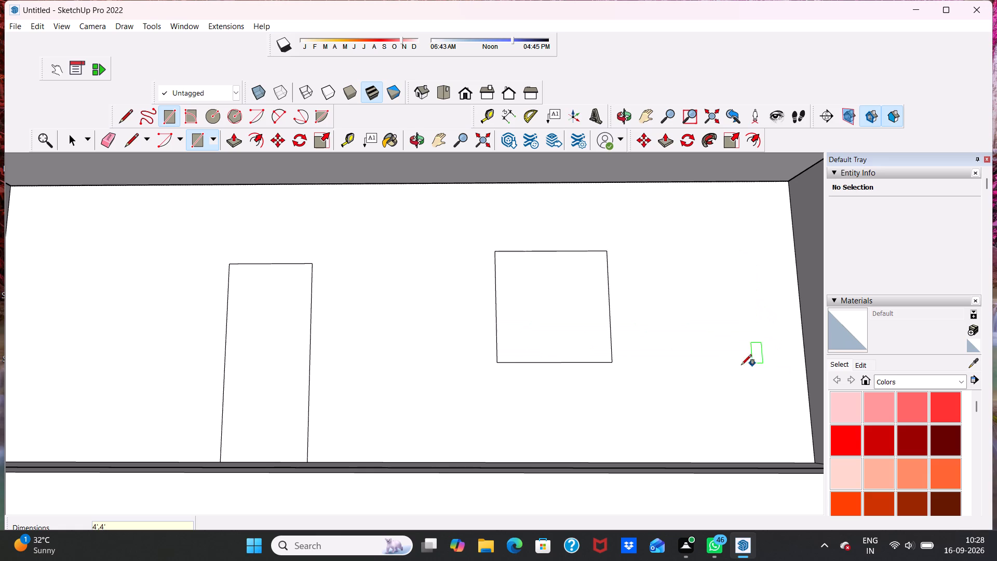
Examine the door and window outlines and the whole building from the front, side and rear.
scroll(707, 371, down, 5)
middle_drag(506, 368, 522, 422)
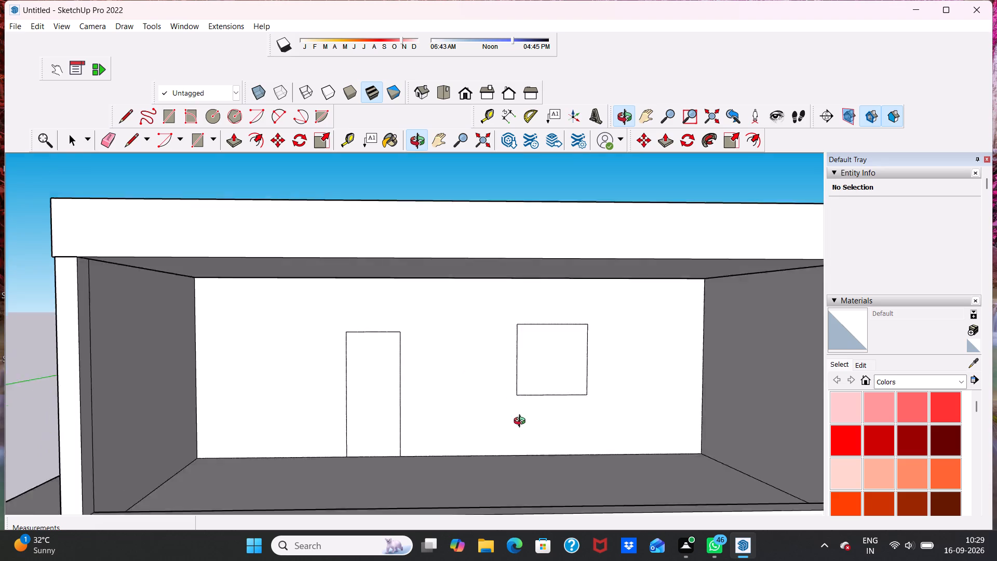
middle_drag(522, 422, 527, 431)
key(space)
middle_drag(504, 393, 504, 393)
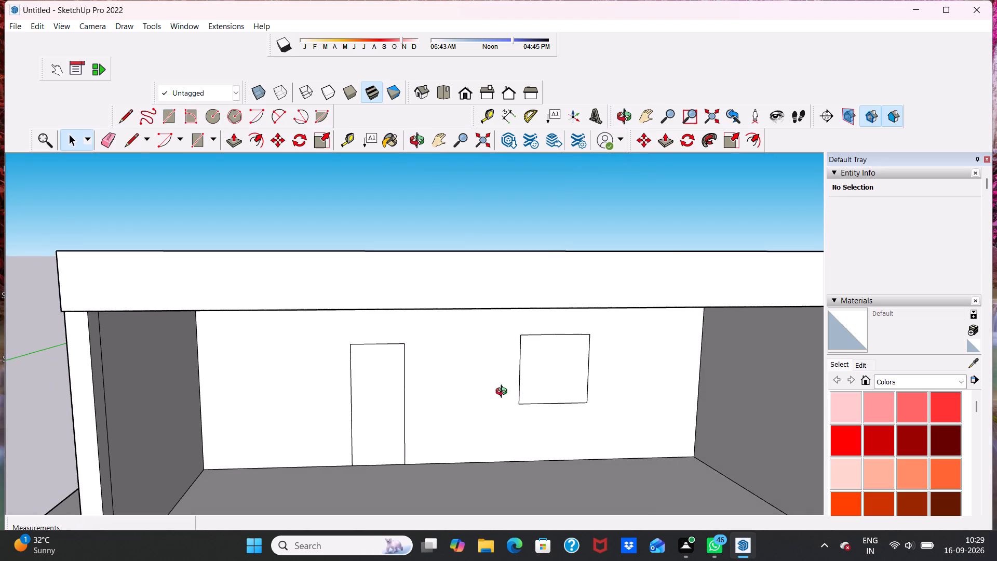
middle_drag(504, 393, 501, 365)
scroll(501, 365, down, 3)
middle_drag(503, 369, 503, 426)
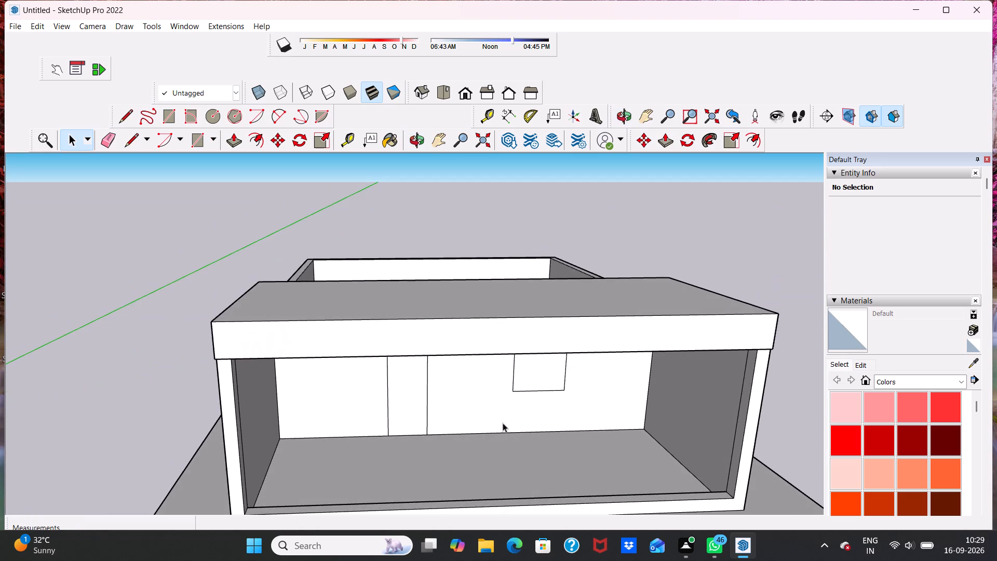
scroll(503, 423, down, 4)
middle_drag(470, 422, 787, 378)
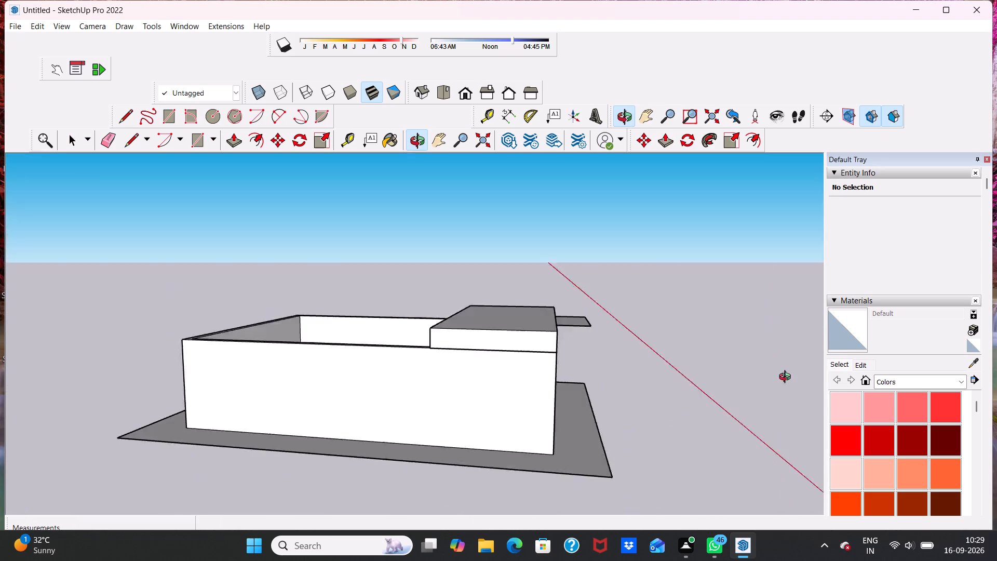
middle_drag(787, 378, 794, 372)
middle_drag(449, 389, 642, 392)
middle_drag(460, 356, 496, 416)
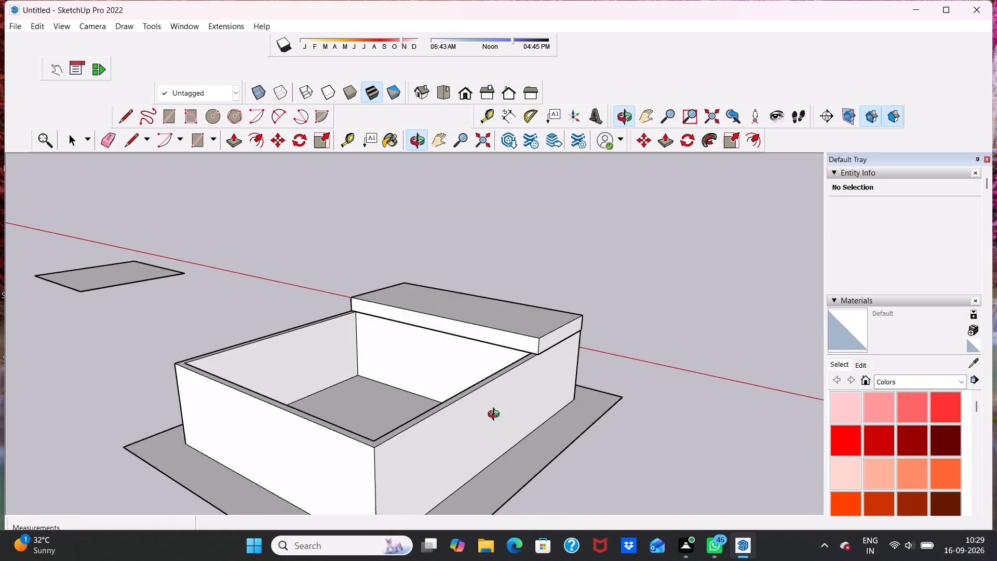
middle_drag(496, 416, 0, 369)
scroll(251, 373, down, 1)
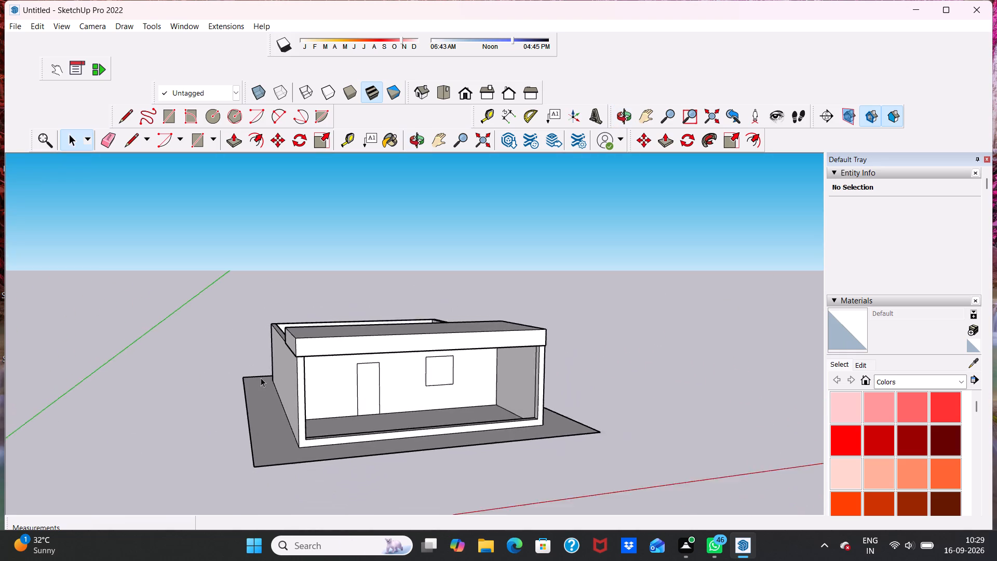
scroll(261, 378, down, 3)
middle_drag(356, 390, 291, 377)
Push/Pull the door and window outlines 6" through the partition wall to cut both openings.
scroll(286, 364, up, 12)
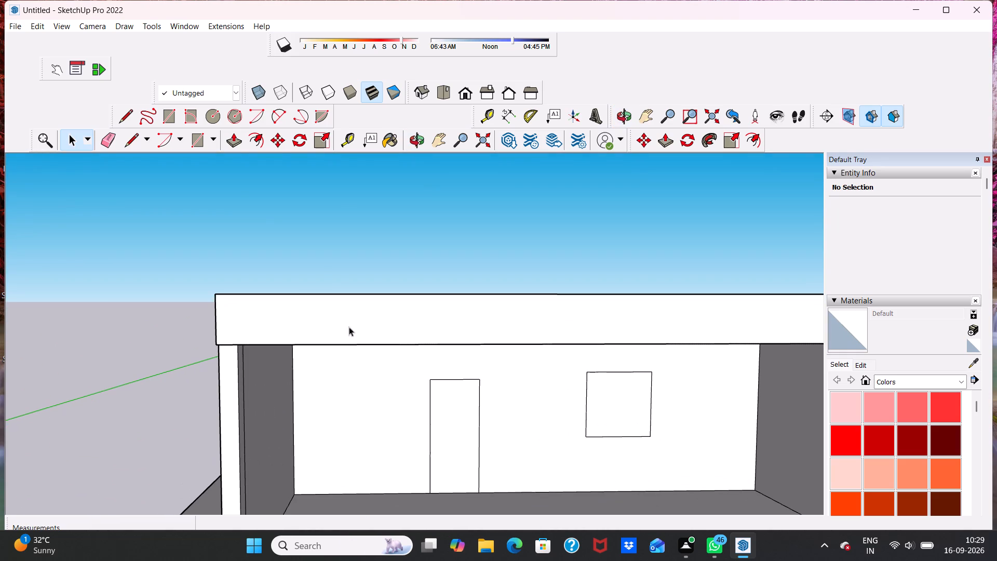
click(229, 142)
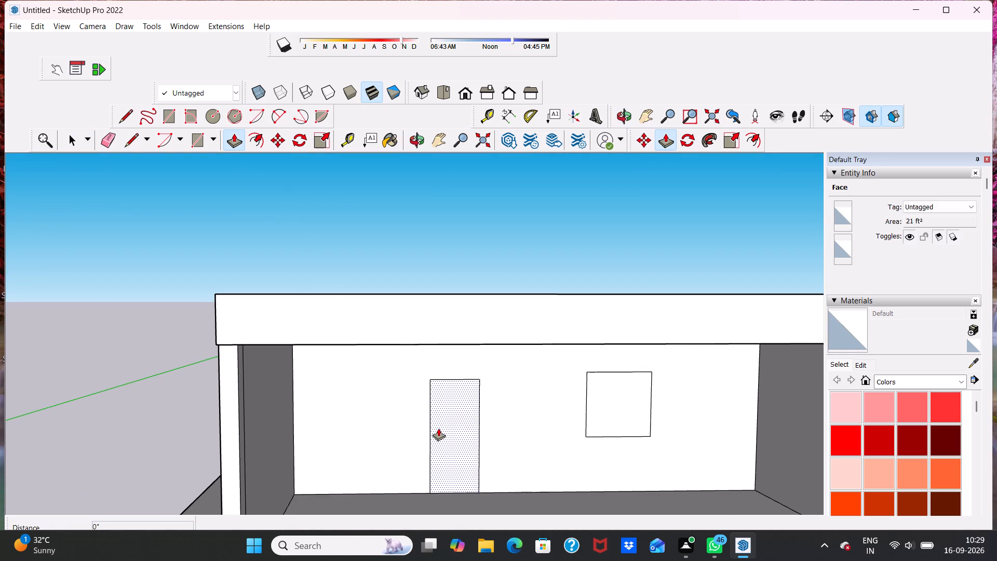
drag(448, 434, 446, 412)
scroll(613, 389, up, 3)
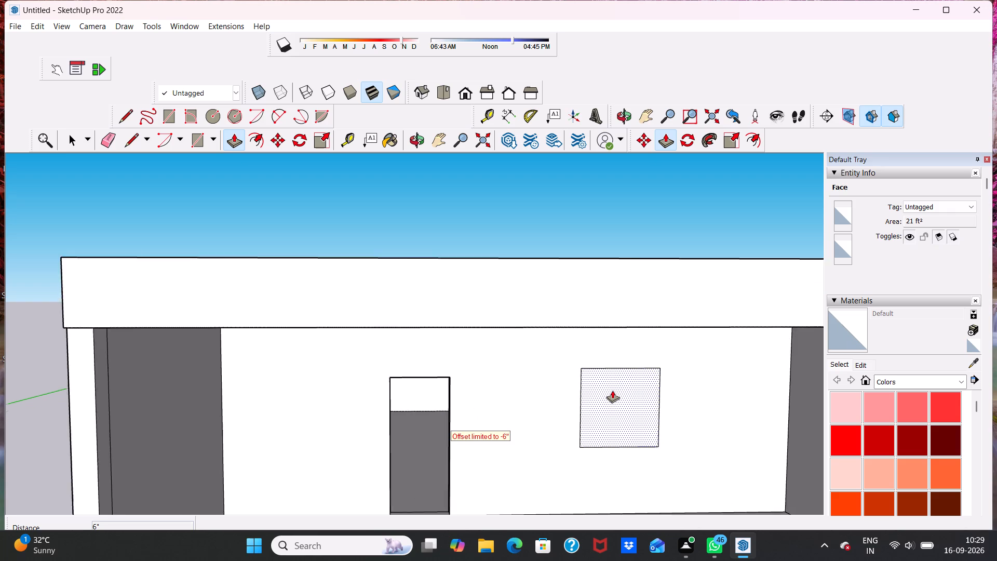
drag(609, 396, 609, 378)
scroll(543, 402, down, 5)
middle_drag(533, 394, 524, 439)
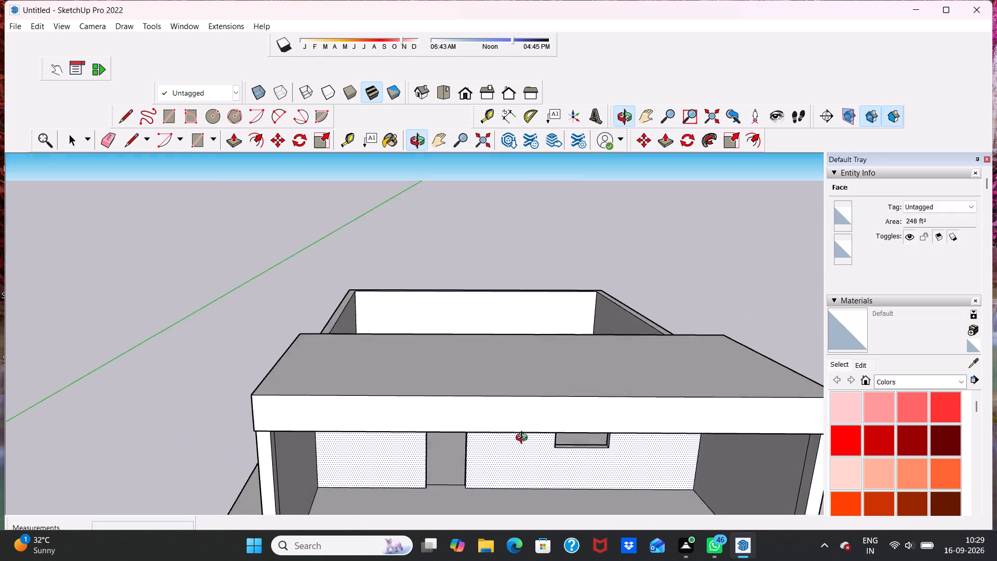
middle_drag(524, 439, 515, 405)
key(space)
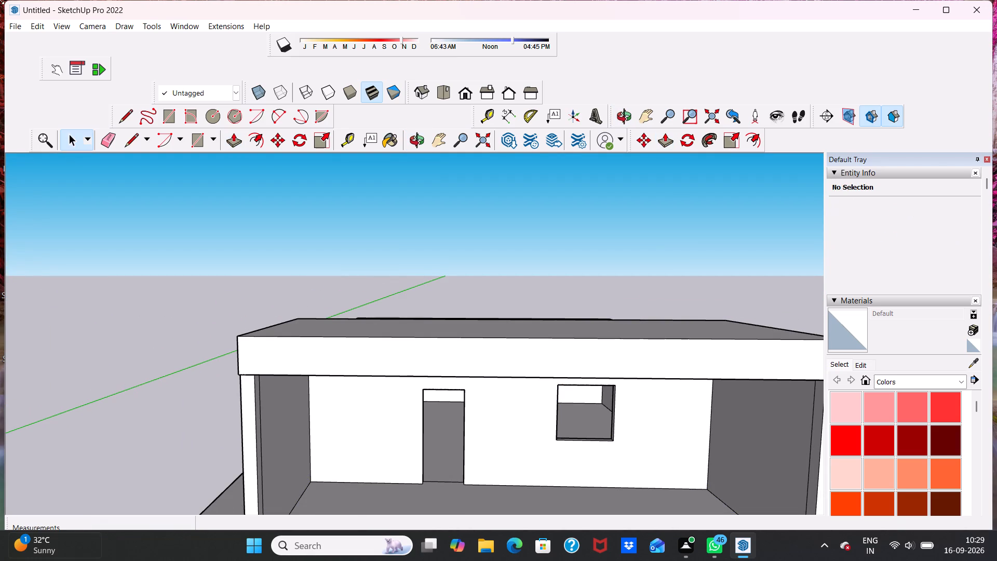
Examine the cut door and window openings and the slab from the front and the rear of the building.
scroll(740, 445, down, 6)
scroll(904, 366, up, 1)
scroll(965, 464, down, 3)
scroll(743, 423, down, 1)
middle_drag(729, 434, 703, 393)
middle_drag(632, 404, 731, 461)
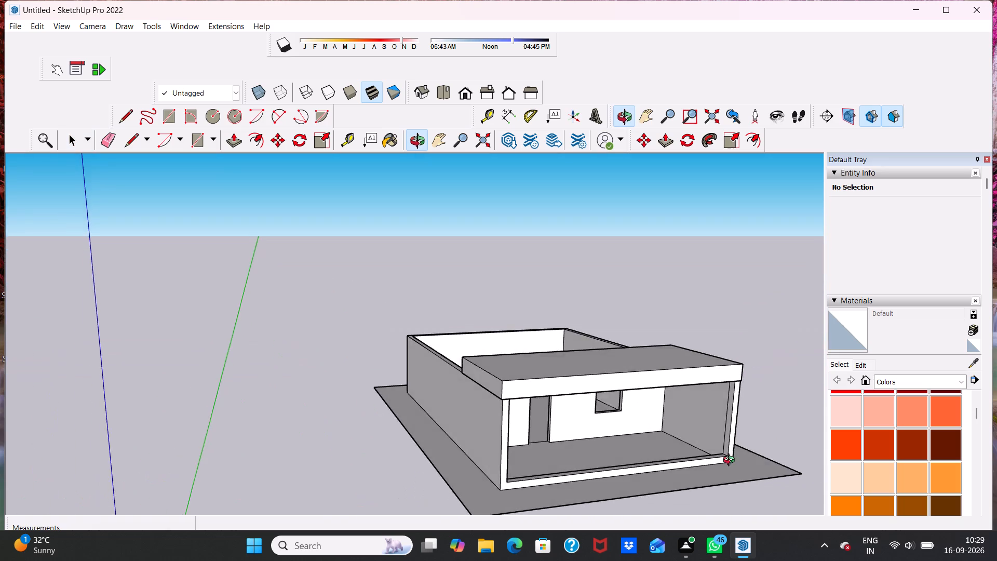
middle_drag(731, 461, 682, 388)
scroll(649, 368, down, 1)
middle_drag(636, 369, 648, 420)
scroll(648, 410, up, 4)
middle_drag(627, 398, 764, 397)
middle_drag(429, 378, 875, 394)
scroll(617, 316, up, 2)
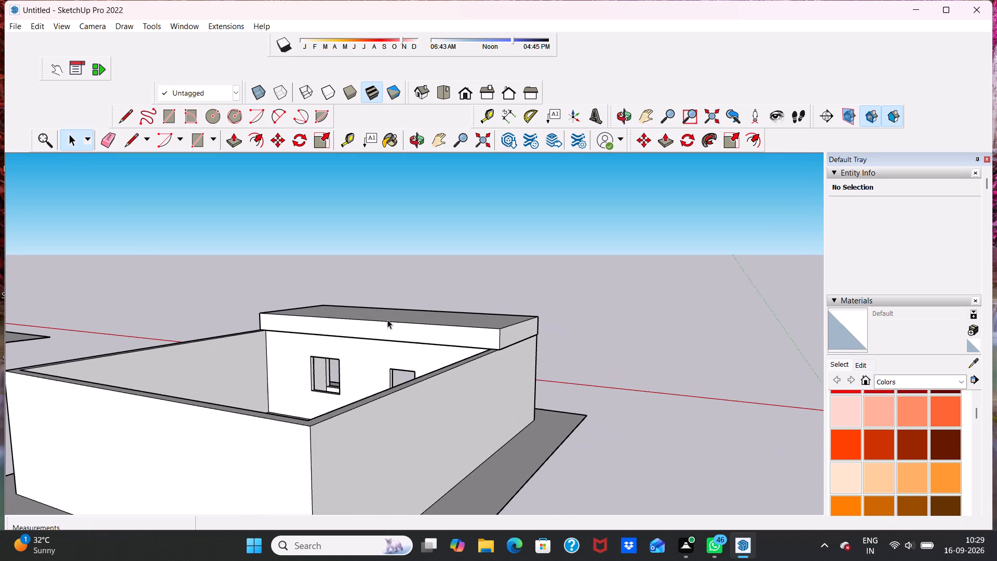
middle_drag(260, 372, 394, 383)
Open the roof slab group and Push/Pull its rear end face about 27' 8 11/16" to cover the uncovered rear room.
click(396, 332)
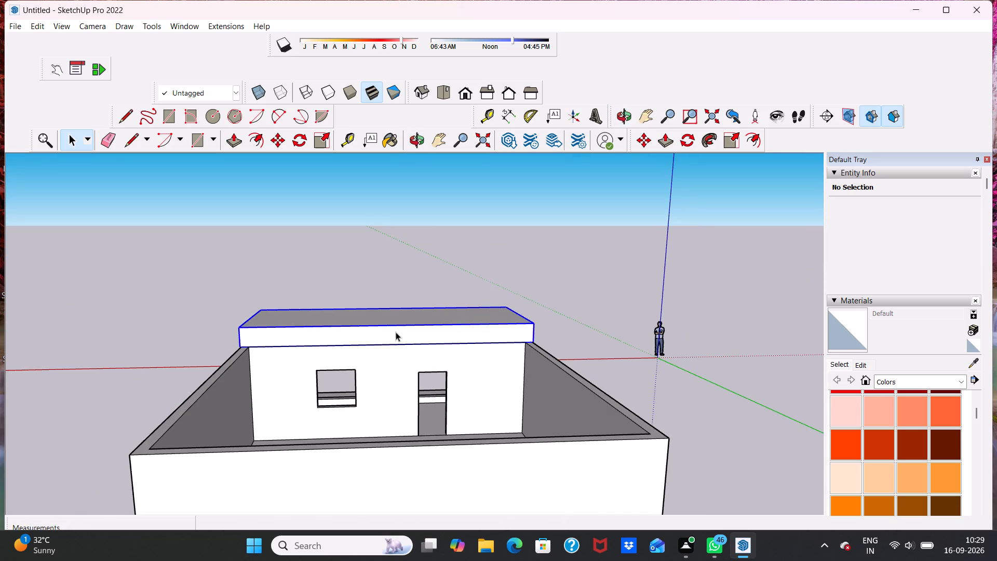
click(390, 339)
double_click(390, 339)
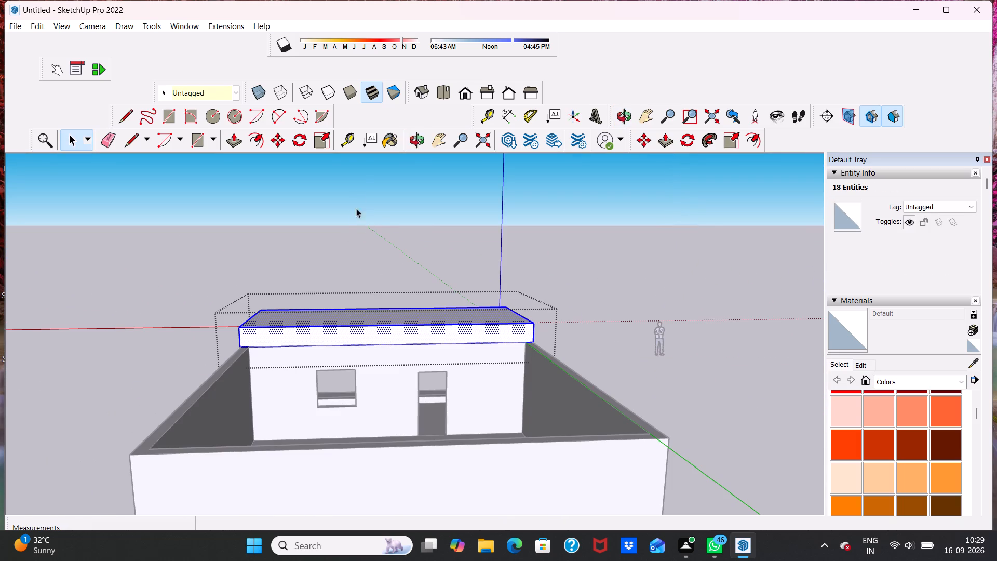
click(235, 139)
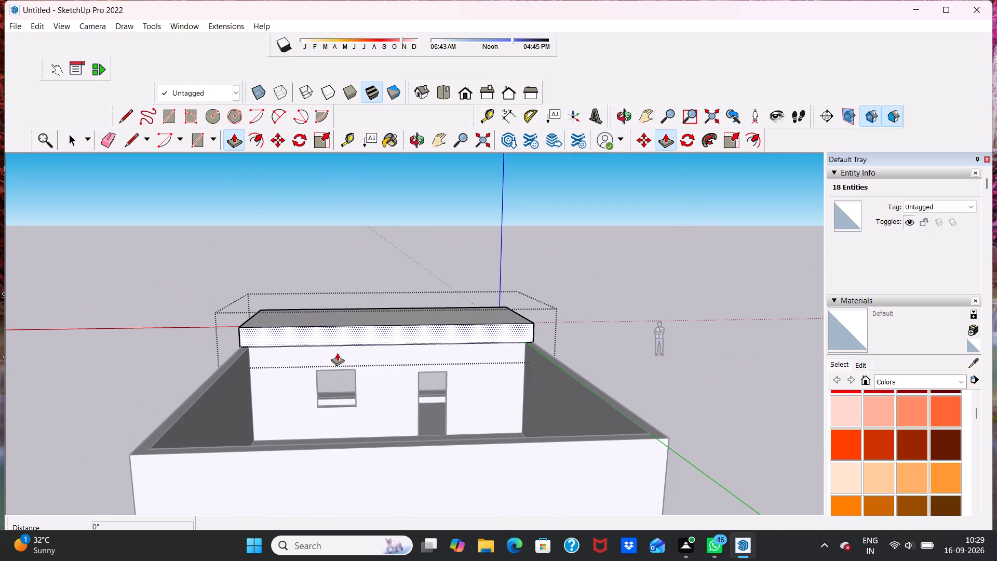
click(329, 330)
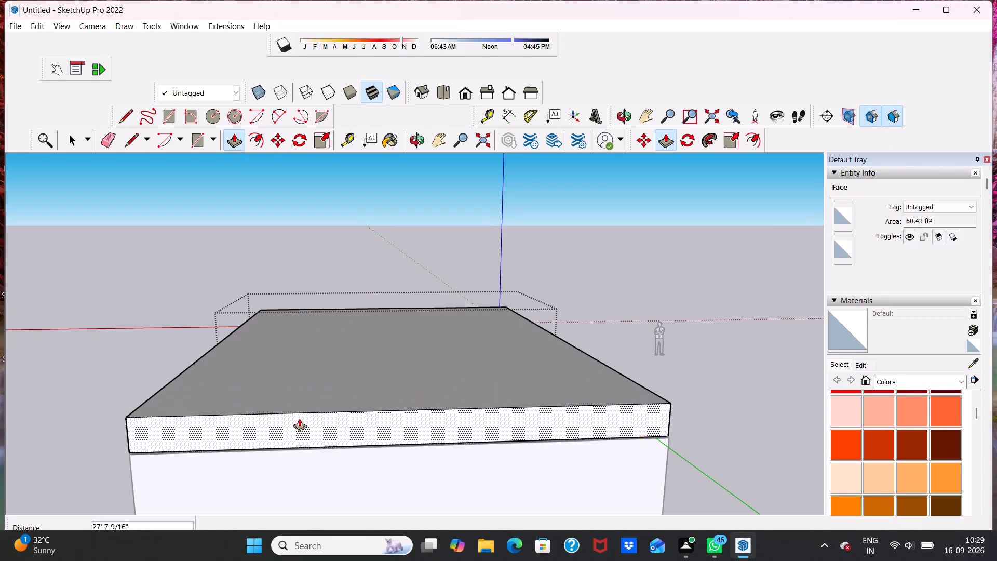
click(295, 421)
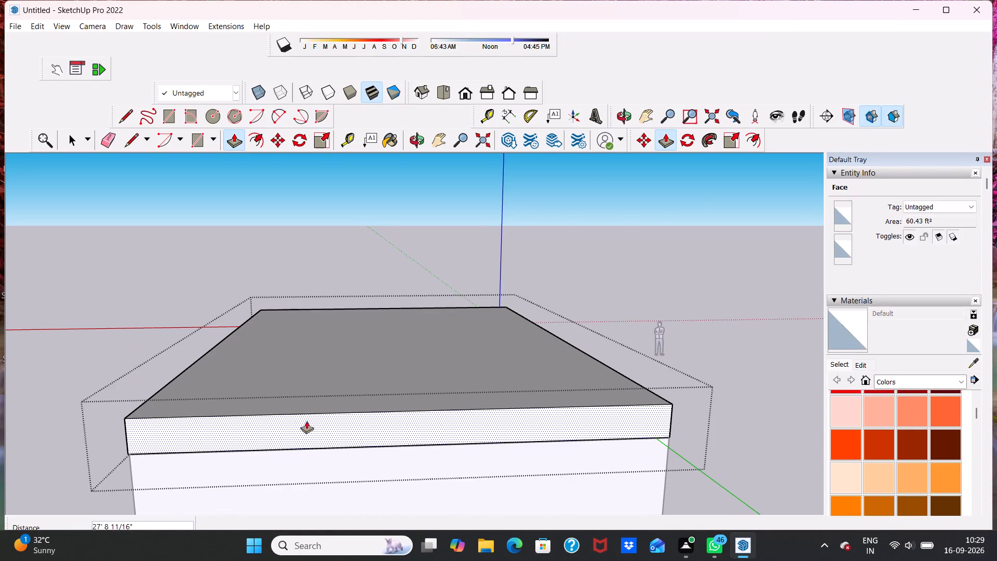
scroll(400, 427, down, 1)
middle_drag(400, 427, 110, 403)
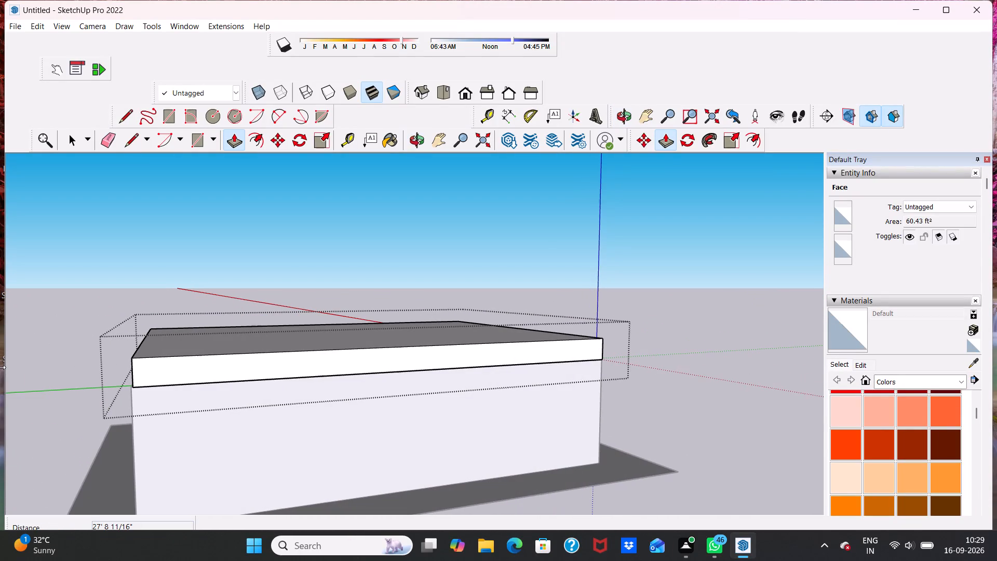
key(space)
key(space)
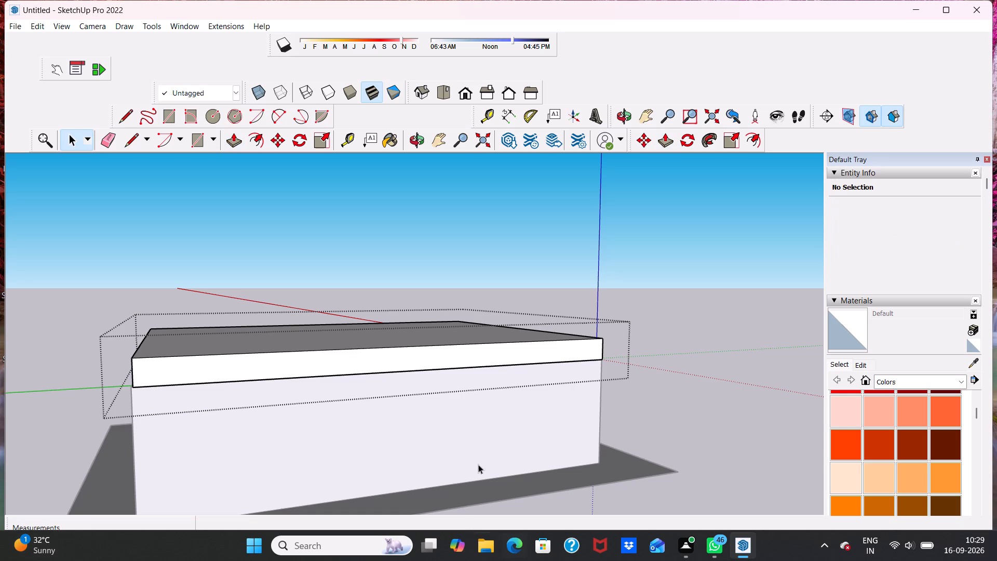
double_click(676, 302)
Reopen the slab group and Push/Pull its rear end face 1/2" to line it up with the rear wall.
middle_drag(319, 377, 522, 374)
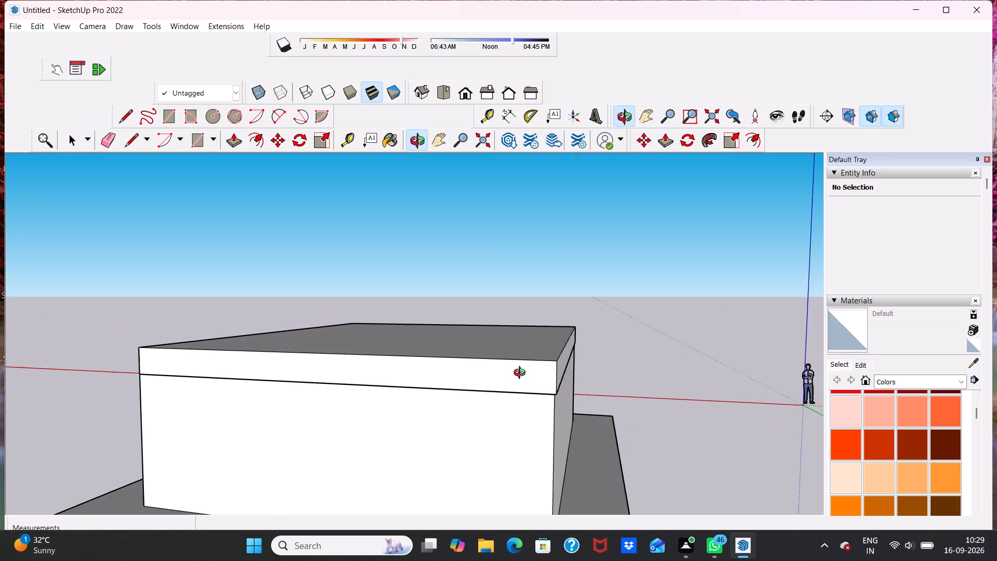
middle_drag(522, 374, 482, 435)
scroll(250, 436, up, 18)
double_click(218, 435)
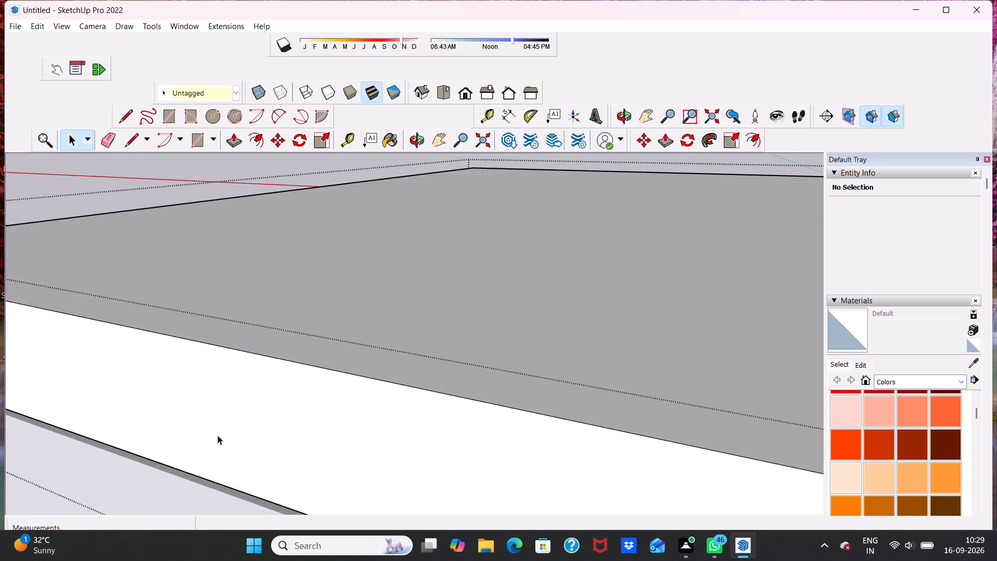
double_click(218, 435)
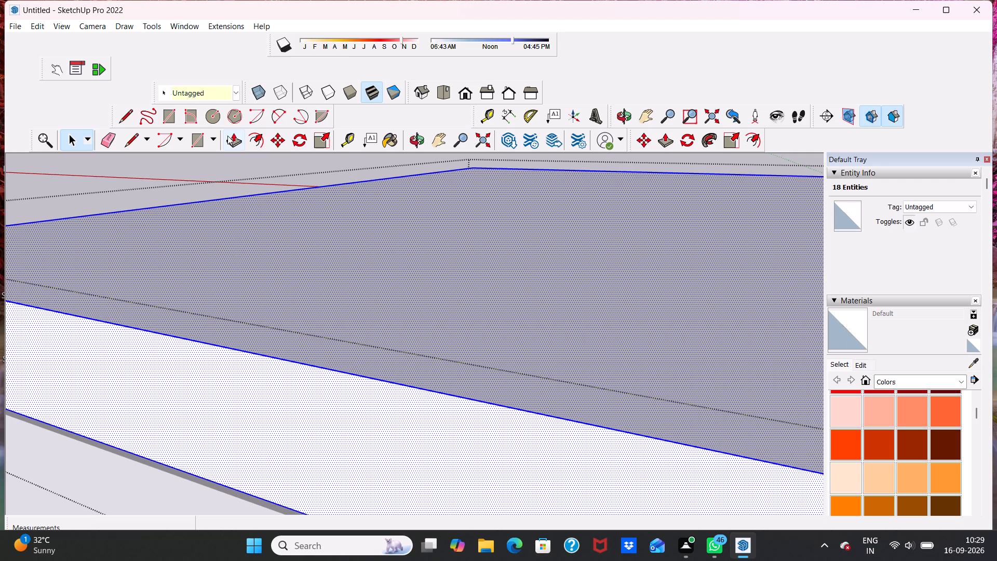
click(235, 133)
drag(199, 388, 198, 397)
click(198, 397)
scroll(205, 296, down, 7)
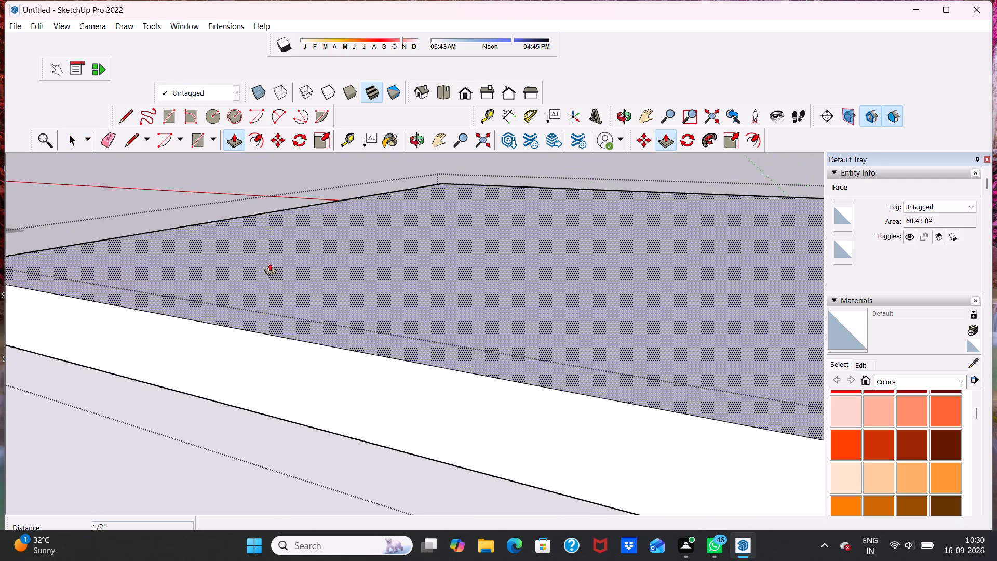
scroll(270, 263, down, 5)
key(space)
key(space)
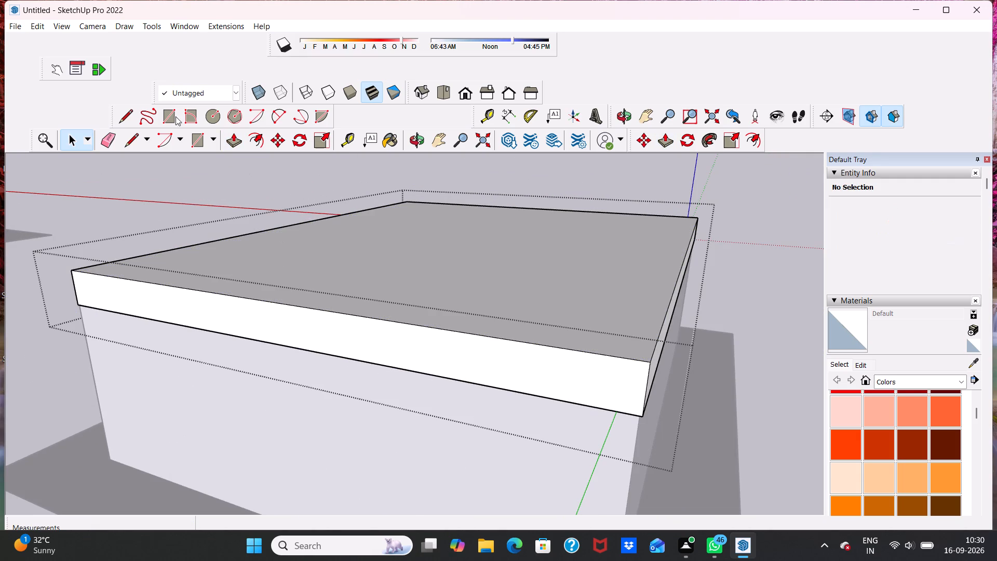
click(129, 195)
click(129, 195)
Examine the joint between the slab's edge and the walls close up from the rear and the long side.
middle_drag(155, 228, 132, 223)
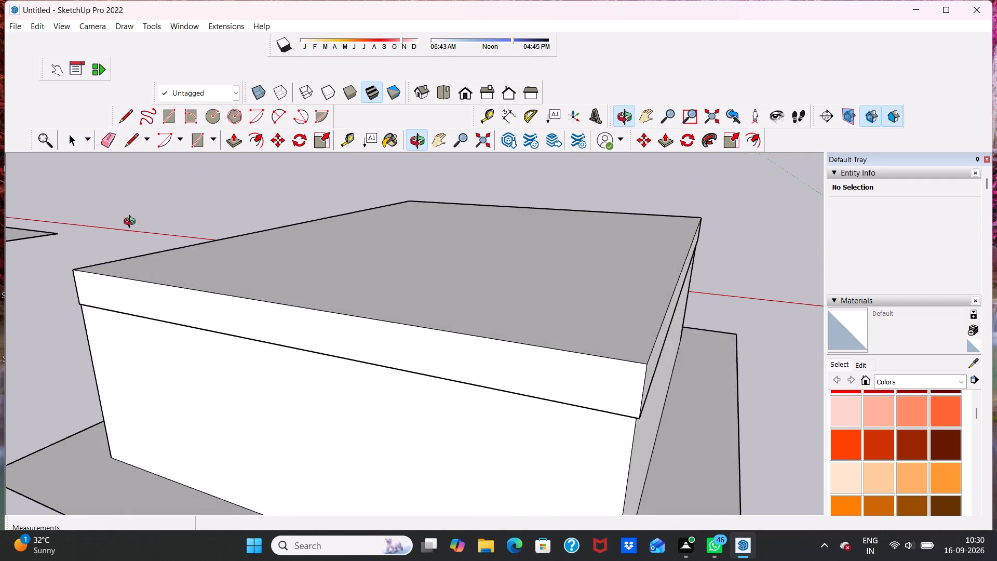
middle_drag(132, 223, 2, 182)
scroll(482, 350, up, 5)
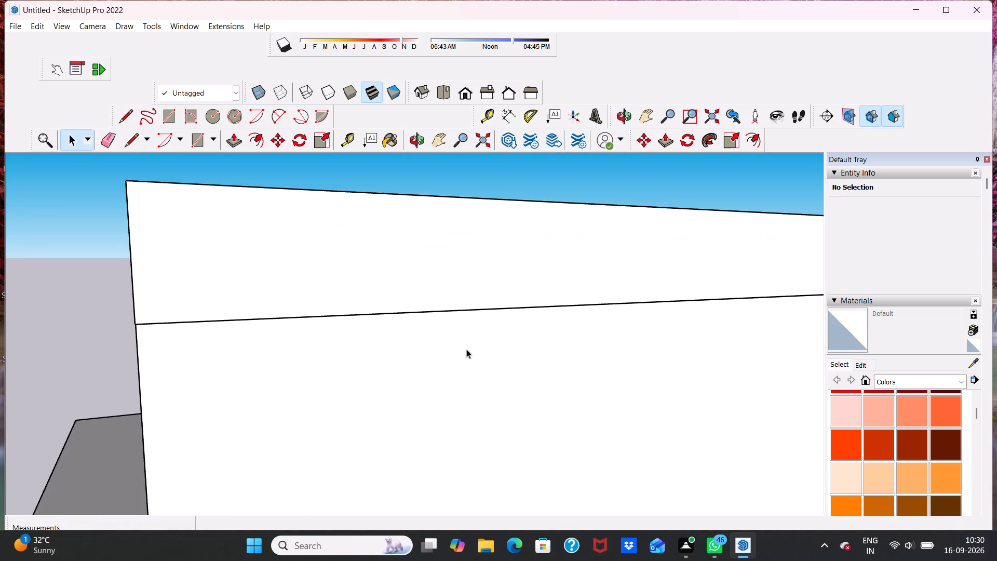
scroll(466, 349, up, 15)
scroll(343, 212, up, 12)
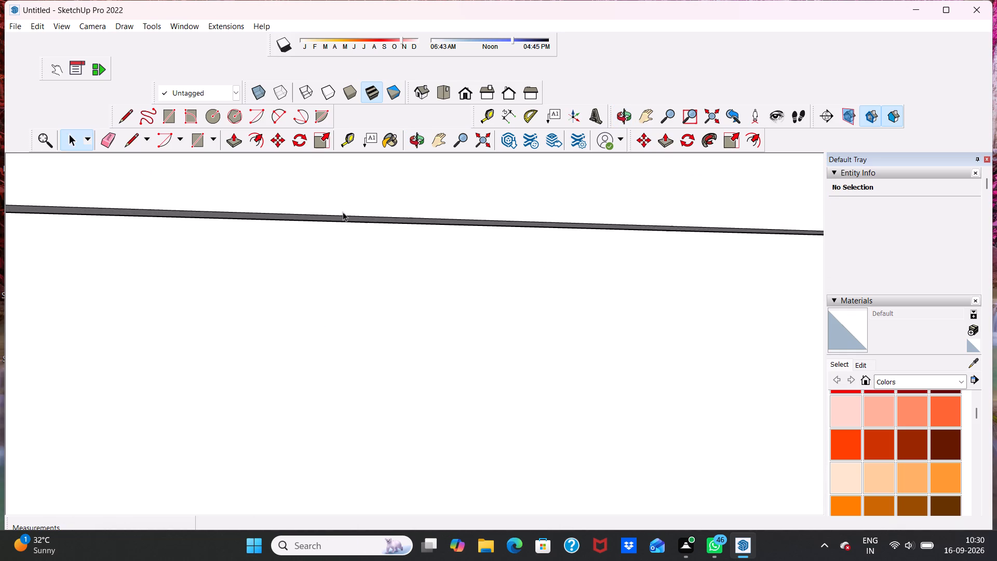
scroll(343, 212, up, 12)
scroll(345, 188, down, 19)
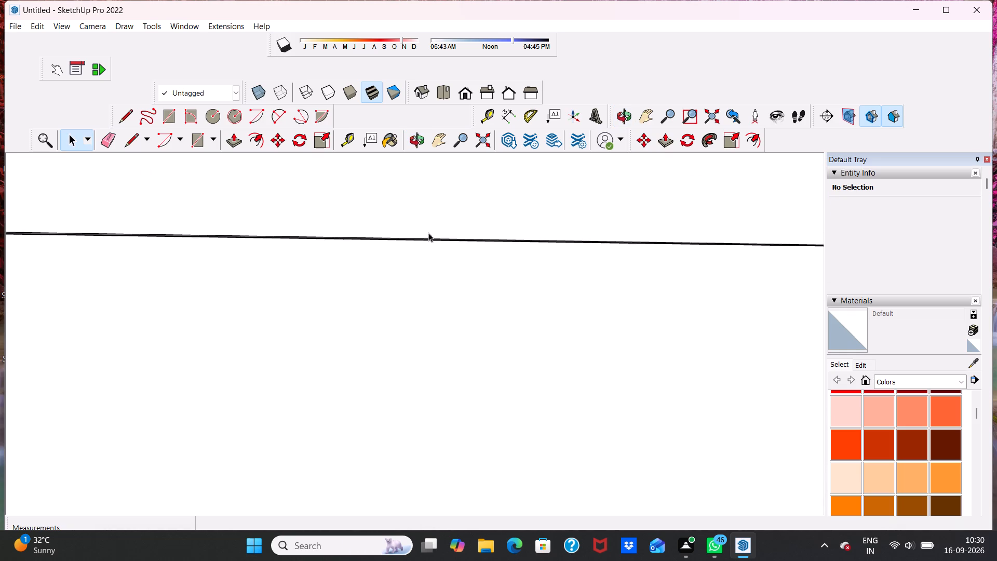
scroll(428, 233, down, 5)
middle_drag(413, 263, 248, 311)
scroll(257, 225, down, 13)
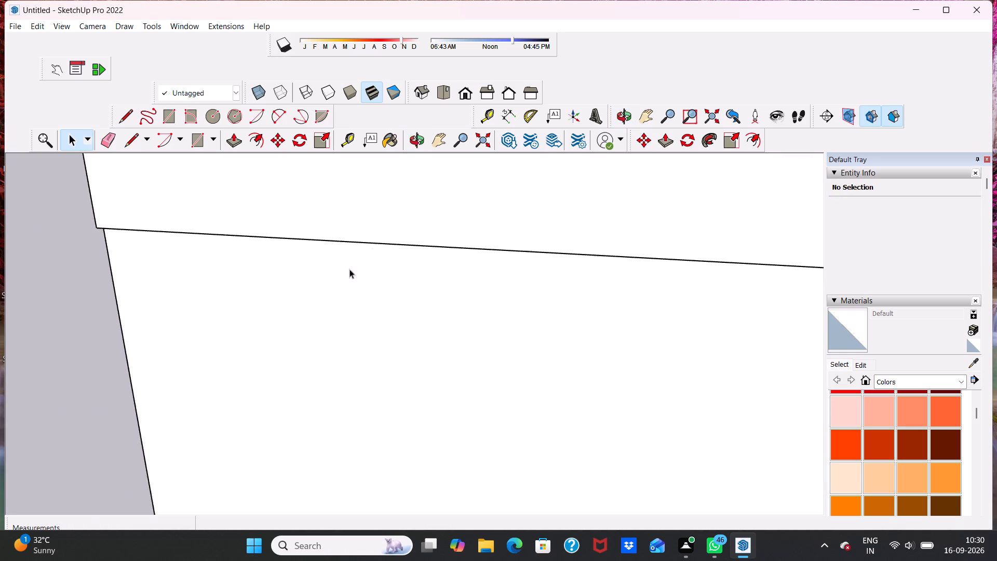
middle_drag(374, 244, 449, 176)
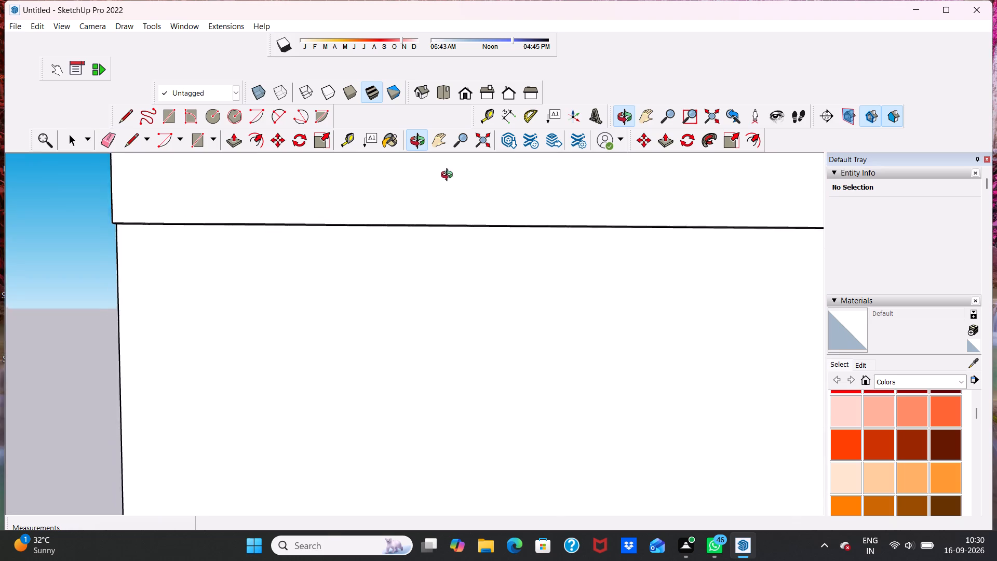
middle_drag(449, 176, 540, 111)
scroll(352, 223, up, 5)
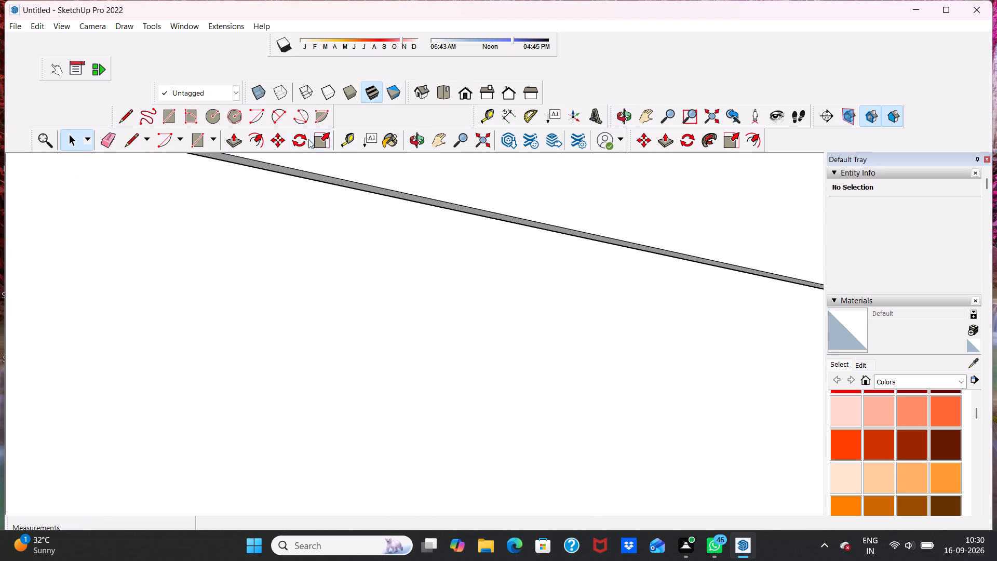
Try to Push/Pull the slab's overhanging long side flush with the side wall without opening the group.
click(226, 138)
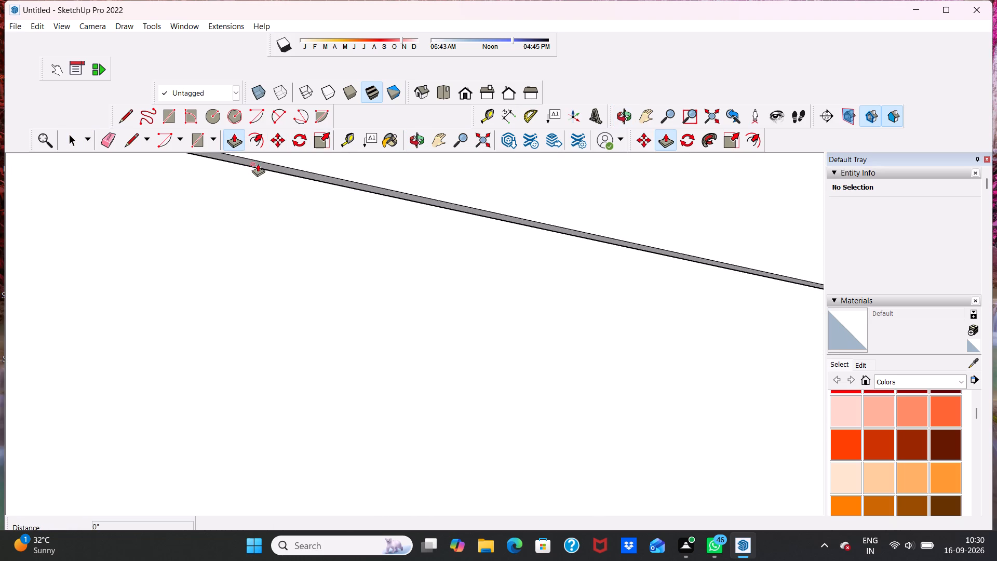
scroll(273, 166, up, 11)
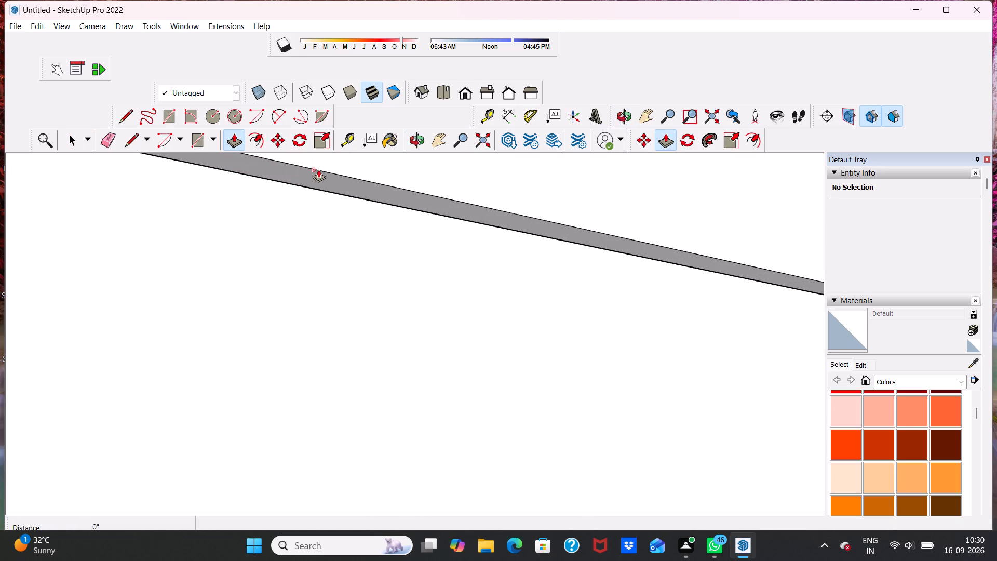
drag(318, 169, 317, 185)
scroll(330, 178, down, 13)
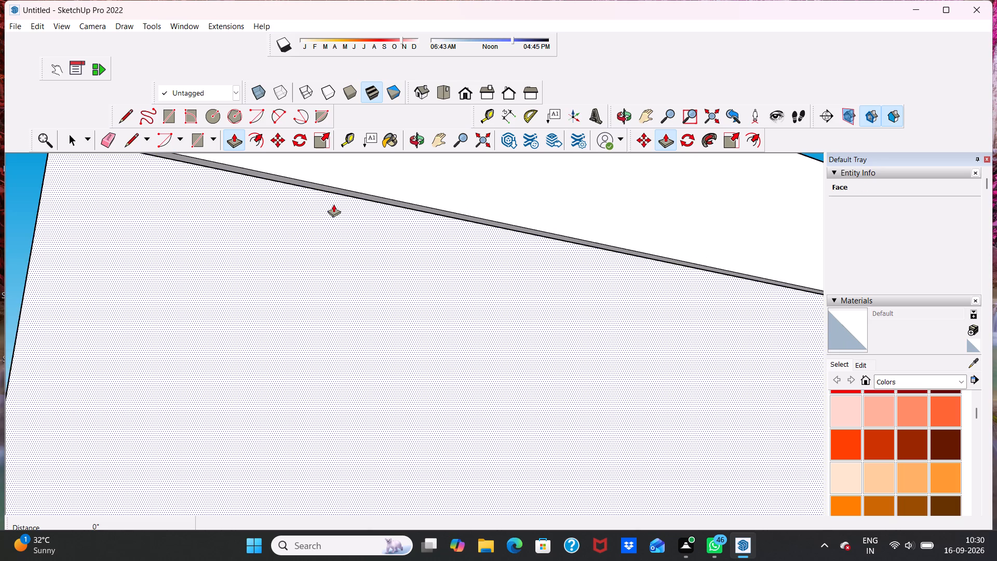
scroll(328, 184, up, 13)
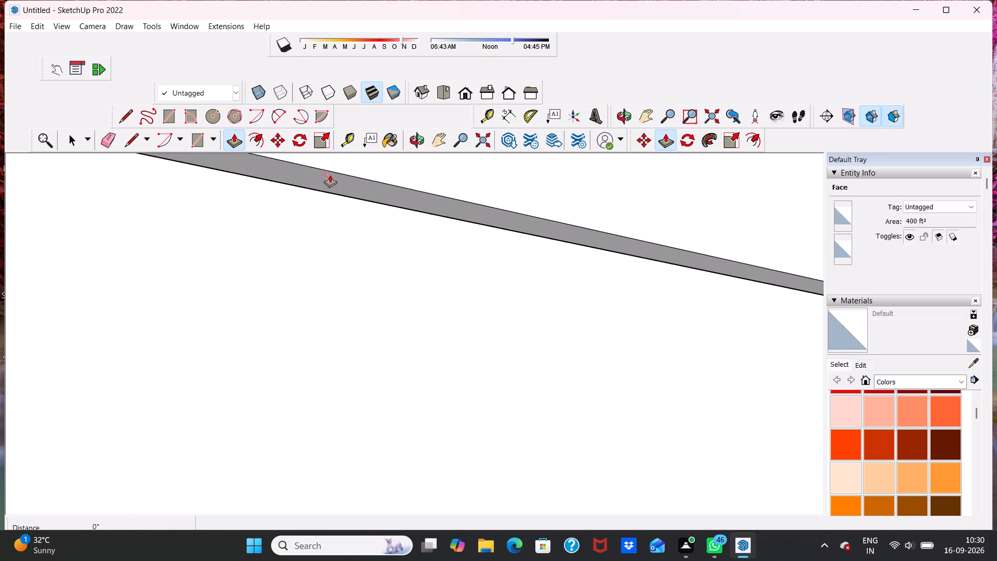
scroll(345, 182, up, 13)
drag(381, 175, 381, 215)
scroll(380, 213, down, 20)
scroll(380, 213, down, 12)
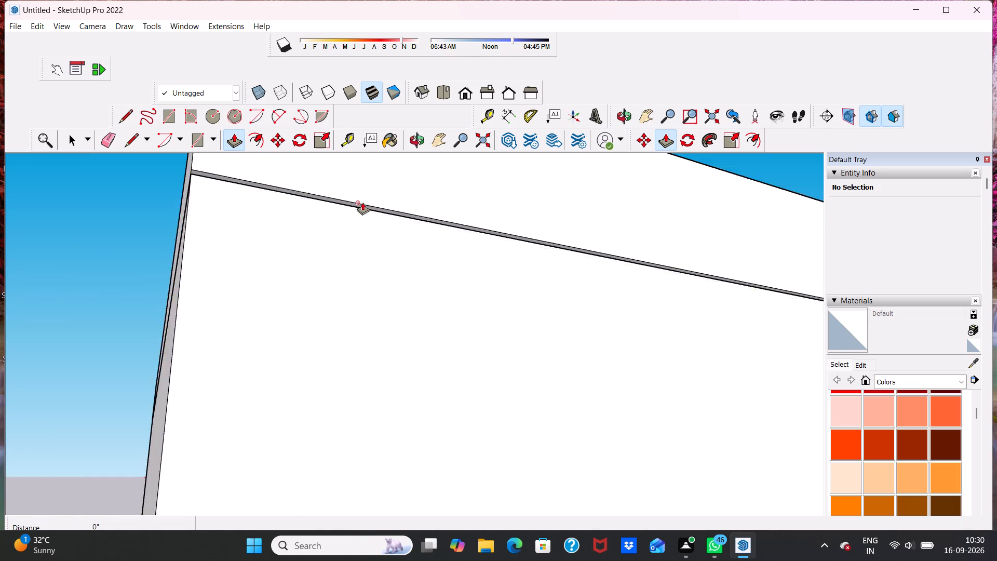
Open the slab group and Push/Pull its overhanging long side face about 1 3/8" inward, flush with the side wall nearest the door.
scroll(362, 202, down, 12)
middle_drag(372, 212, 14, 273)
scroll(250, 288, down, 6)
scroll(514, 257, up, 6)
middle_drag(373, 253, 401, 231)
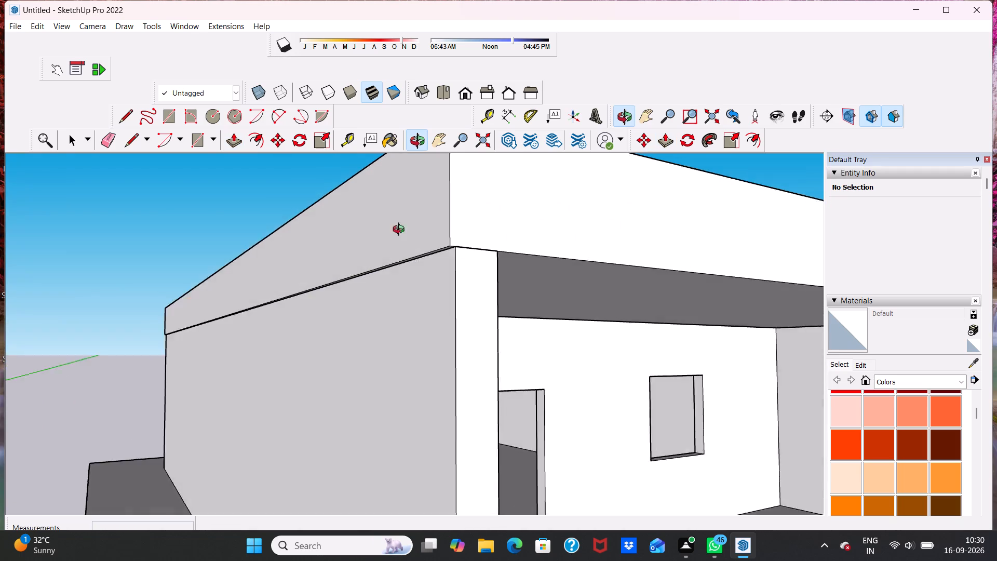
middle_drag(401, 231, 446, 213)
scroll(480, 246, up, 11)
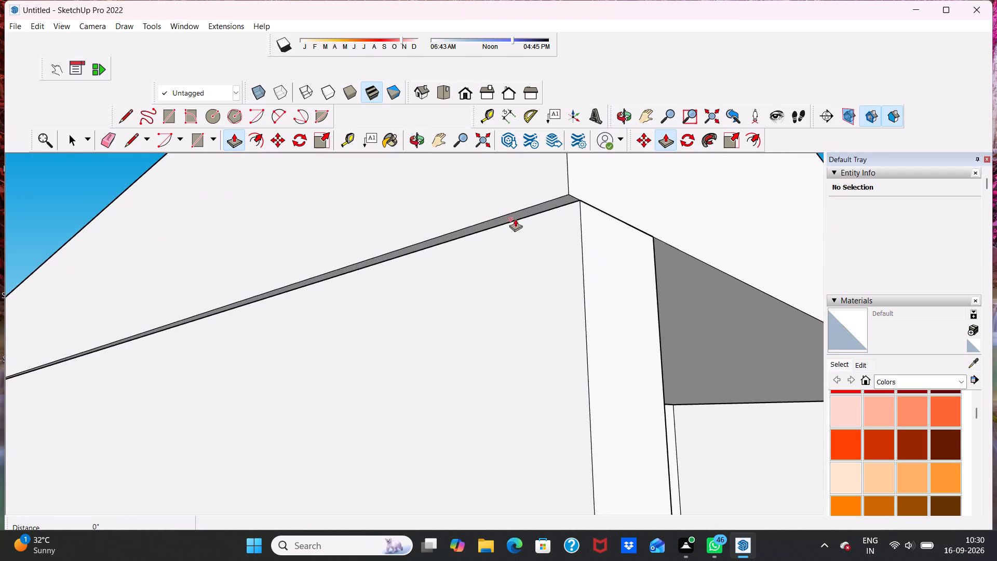
scroll(496, 203, up, 4)
scroll(494, 246, up, 3)
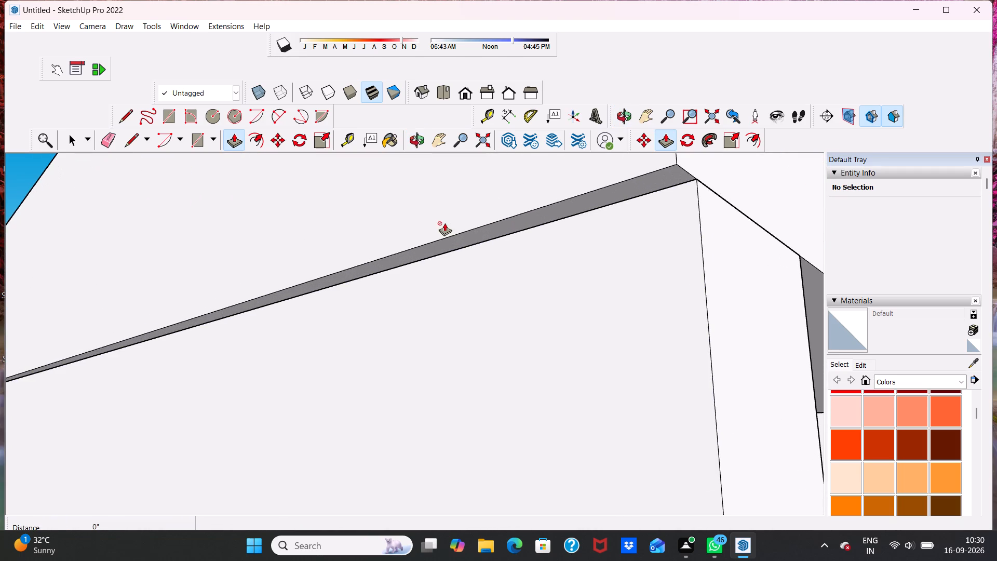
click(444, 223)
key(space)
click(426, 205)
scroll(447, 240, down, 7)
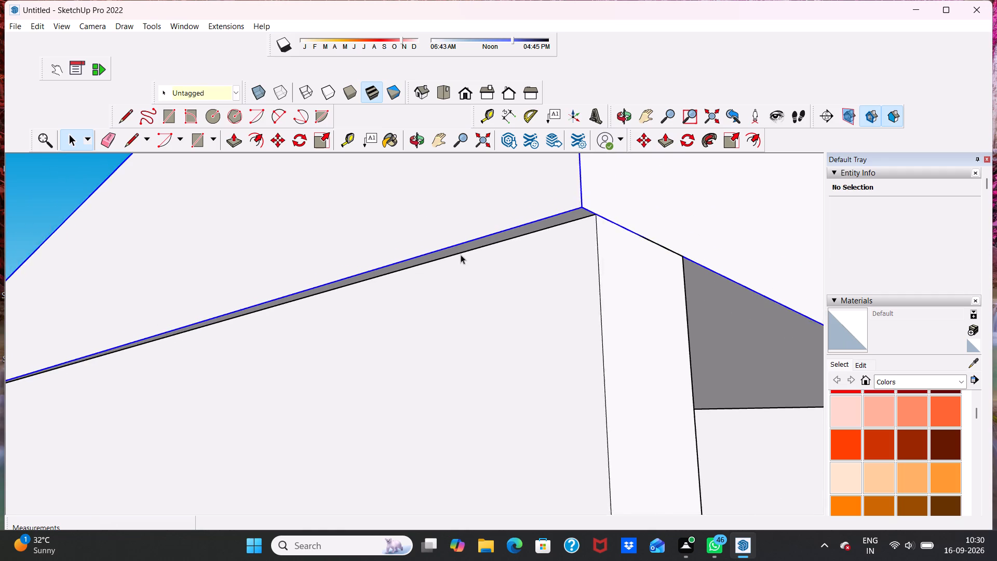
scroll(461, 255, down, 3)
click(395, 214)
double_click(395, 214)
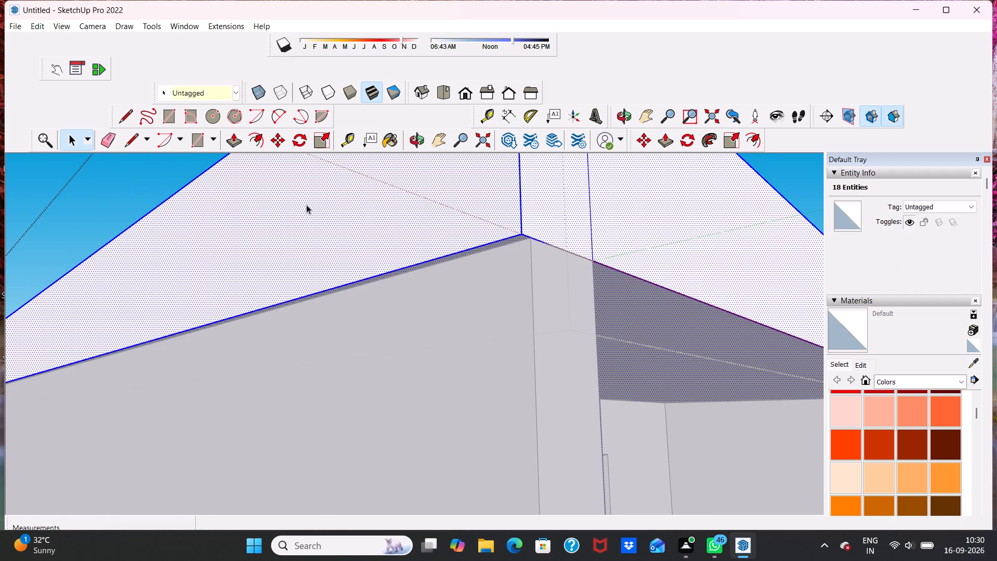
scroll(320, 207, down, 5)
click(227, 138)
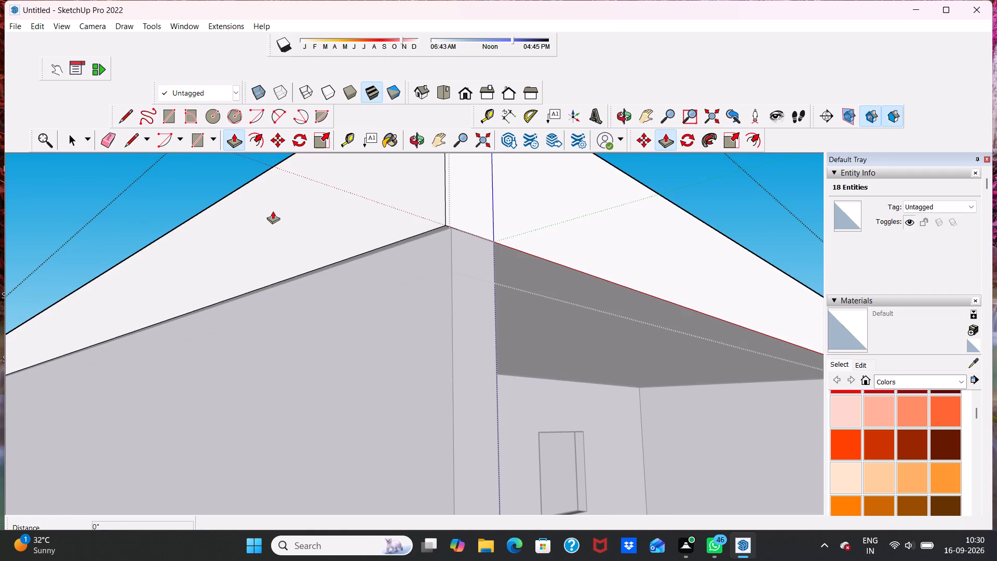
drag(289, 220, 295, 220)
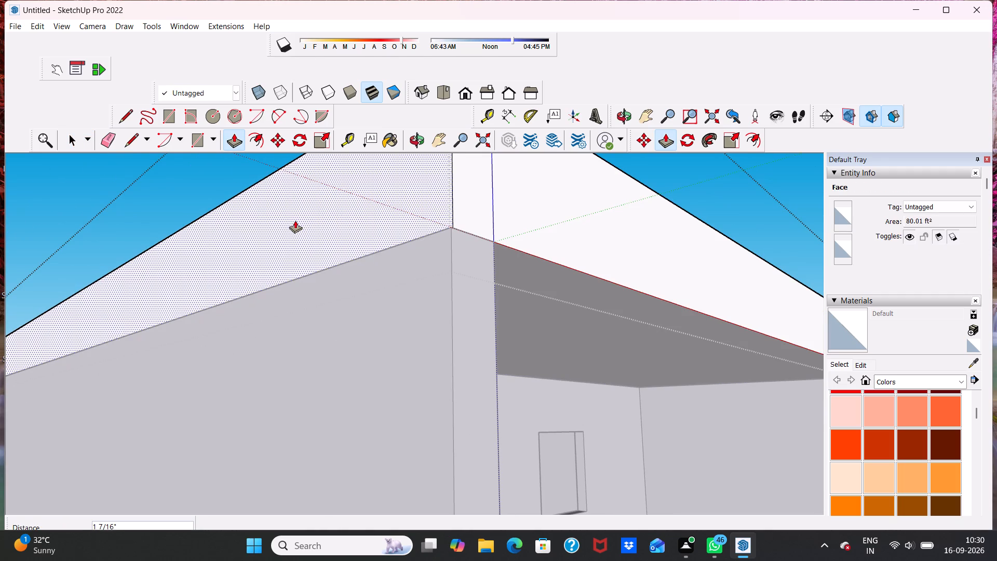
scroll(300, 220, down, 3)
middle_drag(302, 219, 381, 292)
scroll(377, 271, up, 8)
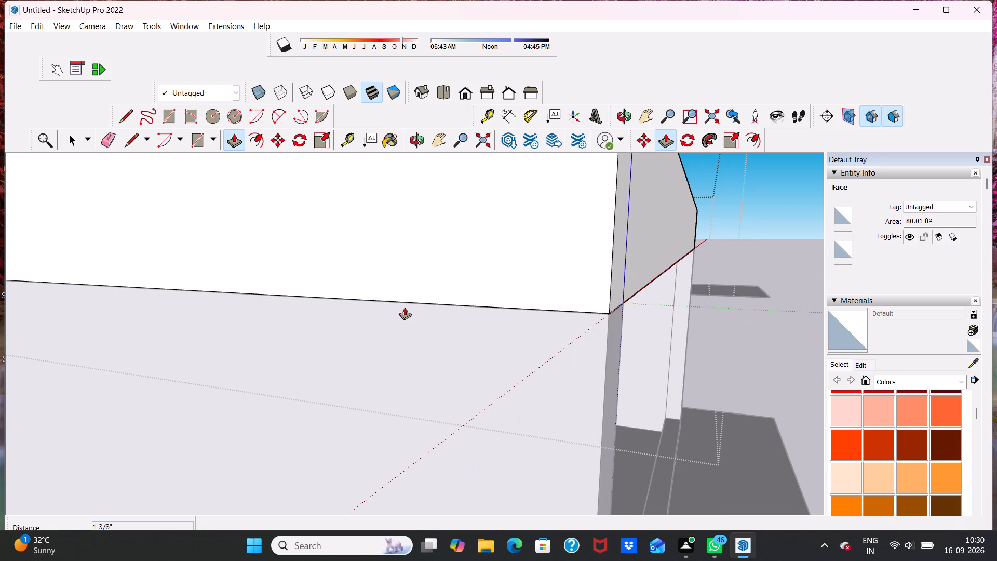
scroll(405, 307, up, 4)
middle_drag(411, 311, 266, 369)
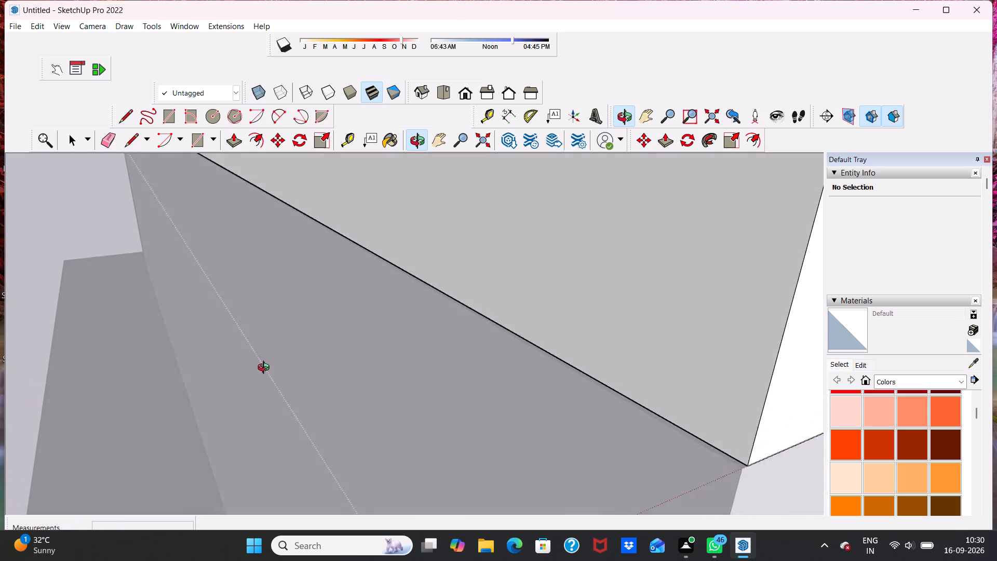
middle_drag(266, 369, 262, 379)
scroll(279, 315, up, 1)
key(space)
key(space)
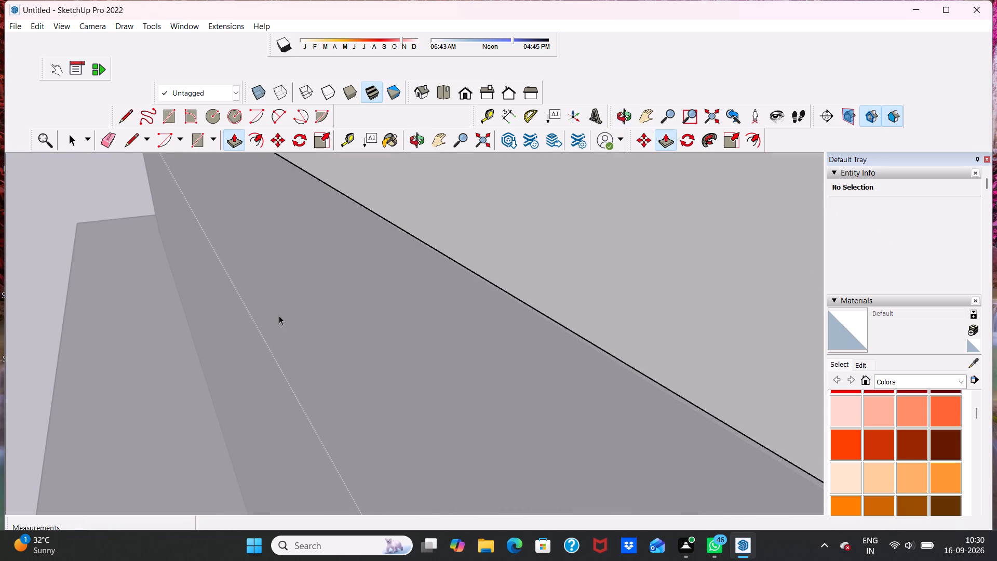
click(25, 244)
Examine the joint between the roof slab's edge and the long side wall for flushness.
scroll(29, 219, down, 7)
middle_drag(88, 192, 0, 158)
scroll(465, 237, down, 4)
middle_drag(519, 222, 261, 277)
scroll(514, 263, up, 2)
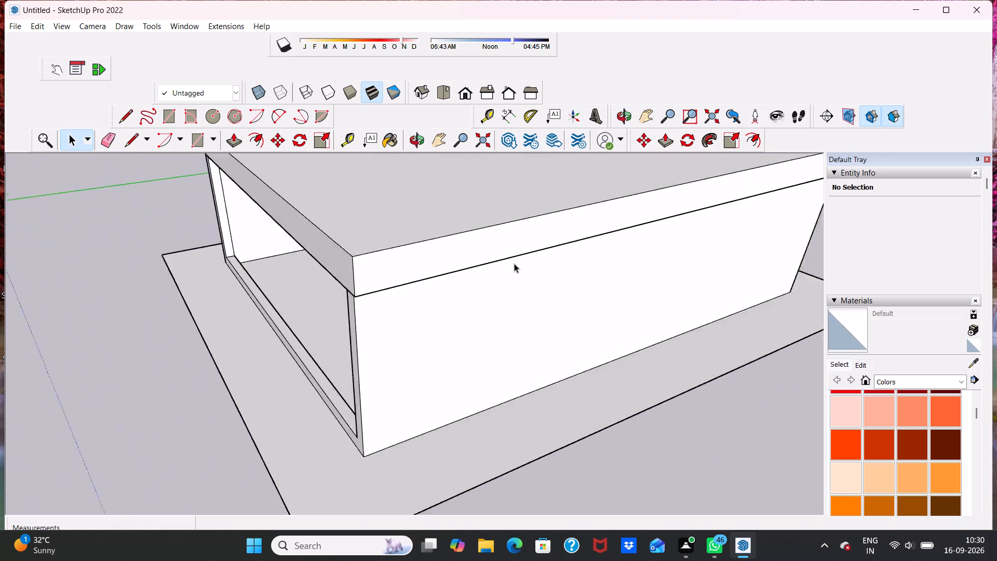
scroll(514, 263, up, 20)
scroll(514, 263, up, 3)
scroll(298, 308, down, 7)
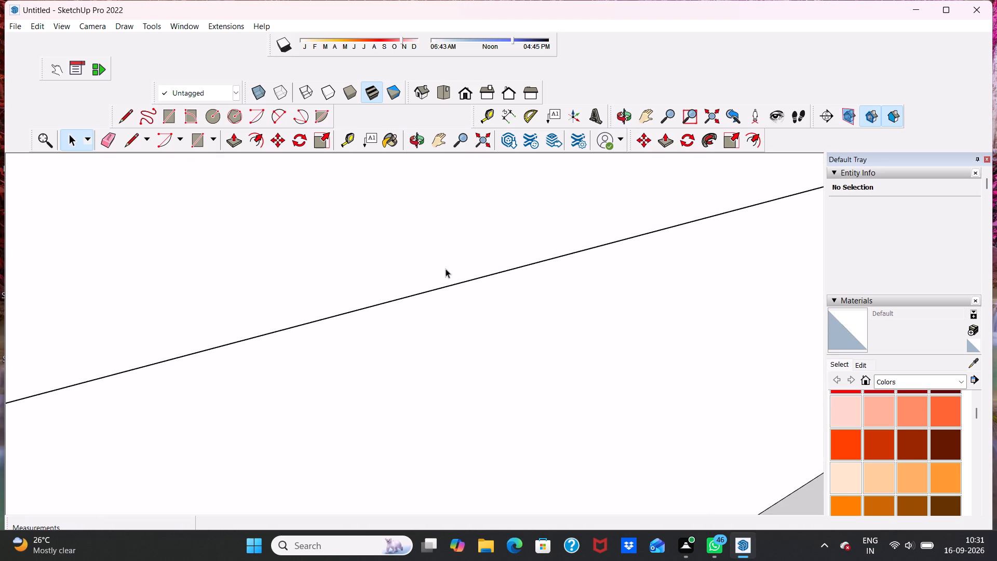
Inspect the open front from above, below and straight on, checking the slab edge, front room and front sill.
middle_drag(446, 269, 723, 144)
scroll(448, 270, down, 1)
scroll(695, 135, up, 1)
scroll(502, 208, down, 6)
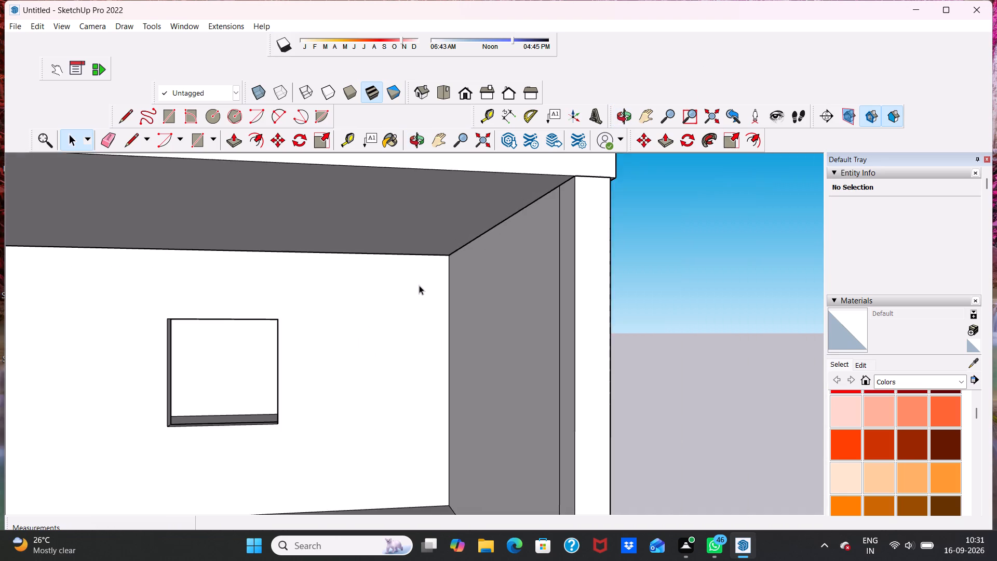
scroll(419, 285, down, 6)
middle_drag(459, 300, 474, 339)
scroll(289, 315, down, 1)
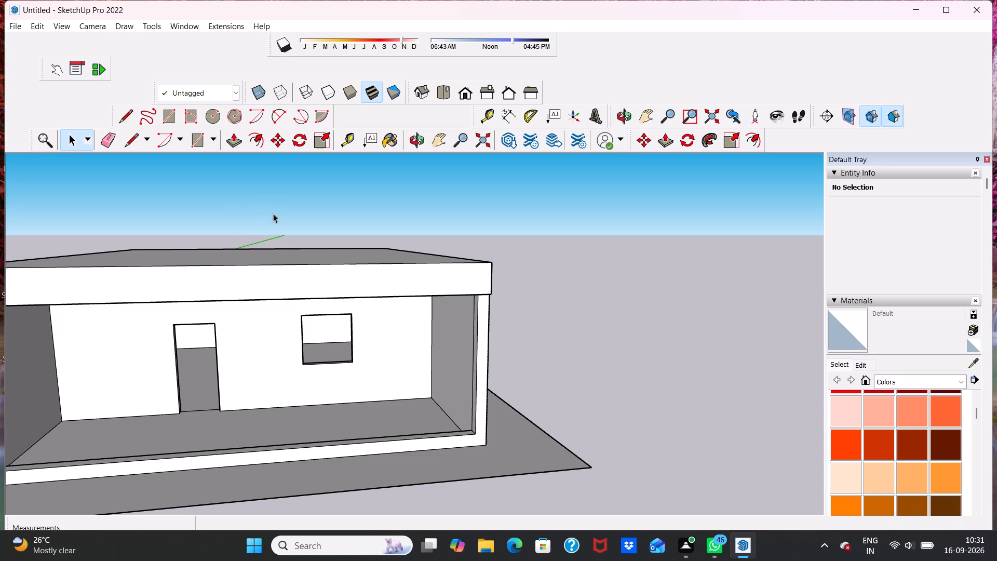
middle_drag(273, 213, 318, 191)
scroll(293, 175, down, 4)
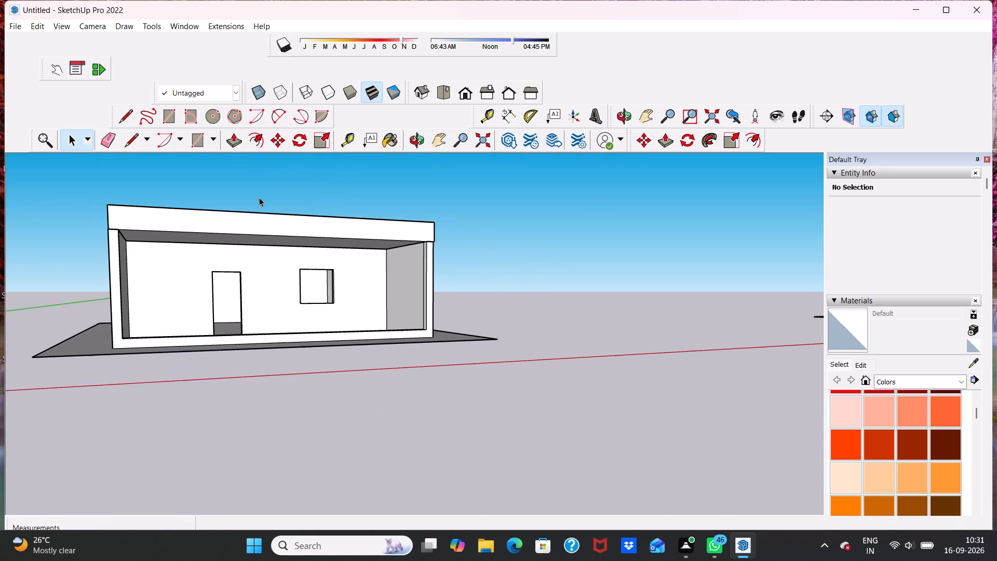
middle_drag(259, 197, 217, 193)
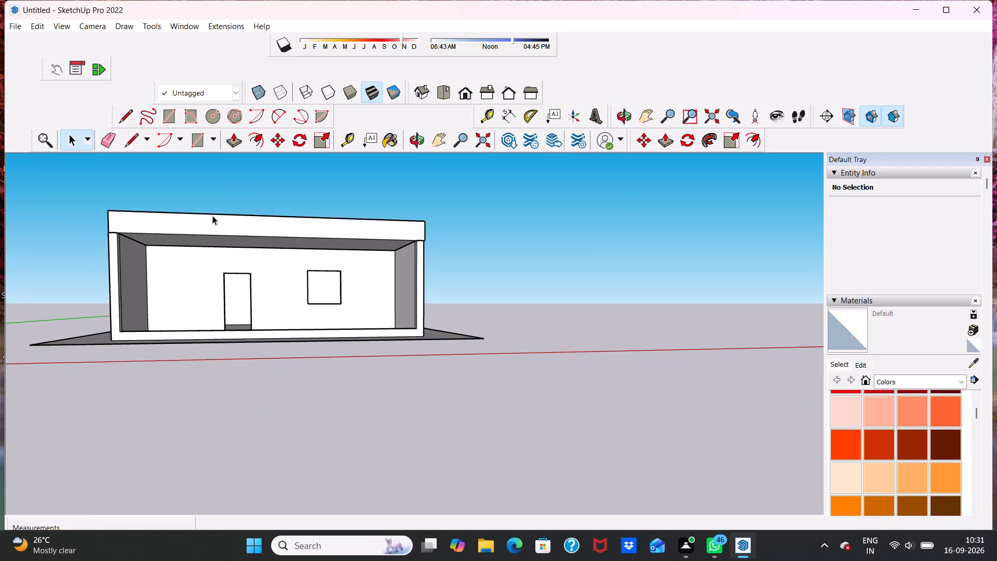
scroll(201, 252, up, 6)
scroll(244, 220, up, 3)
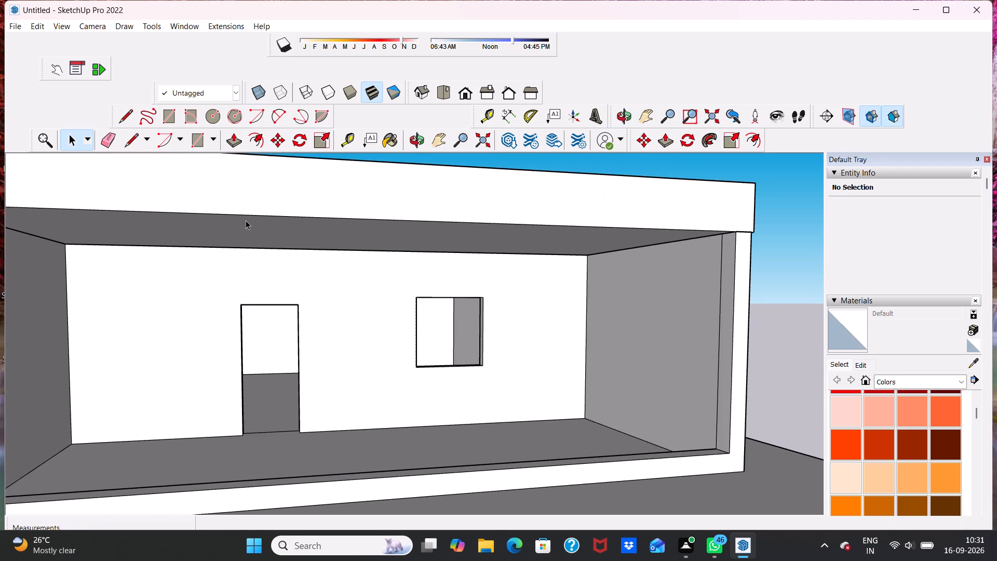
scroll(233, 218, down, 4)
middle_drag(233, 217, 211, 262)
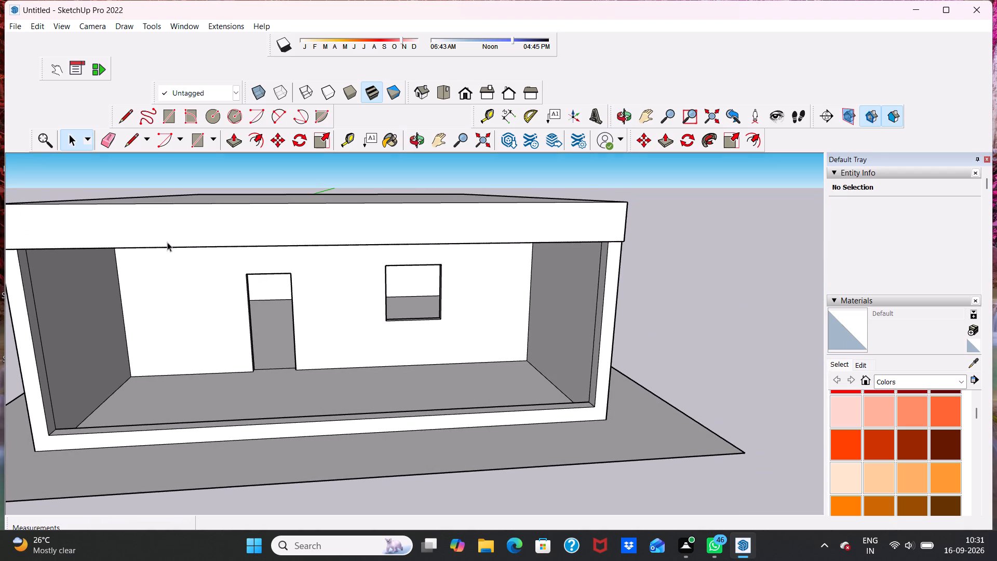
scroll(206, 217, down, 1)
middle_drag(225, 219, 232, 210)
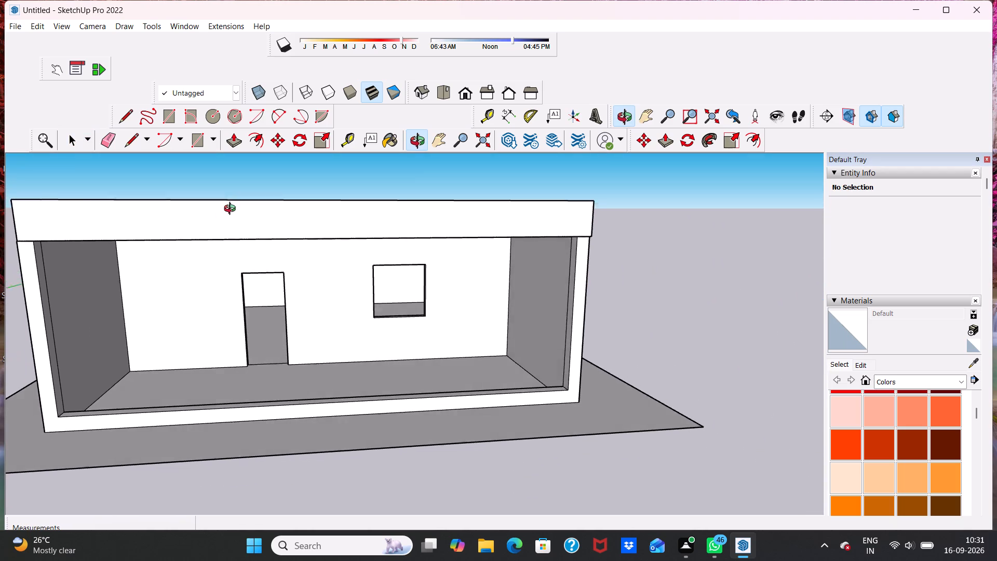
middle_drag(232, 210, 233, 232)
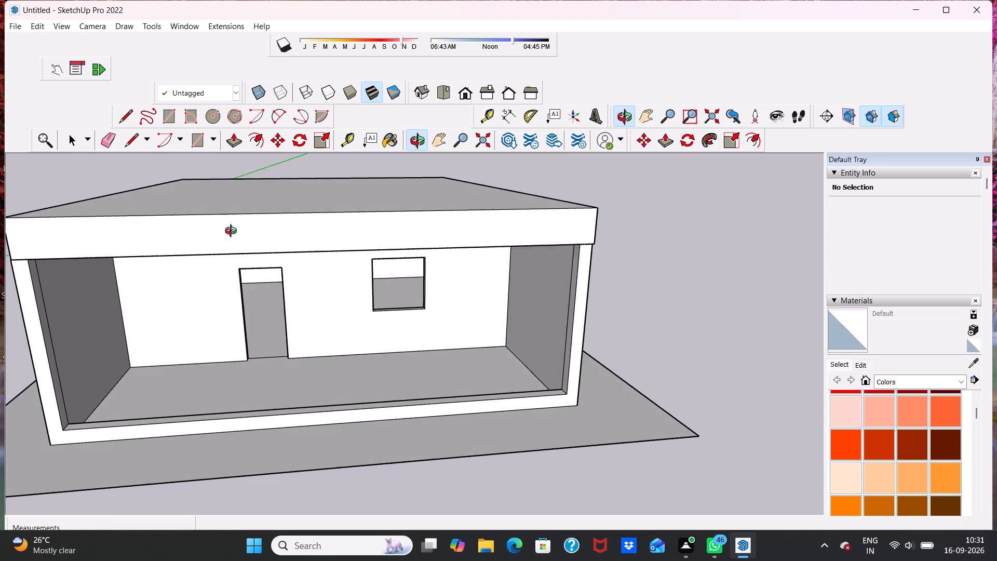
middle_drag(233, 232, 250, 182)
scroll(250, 182, up, 2)
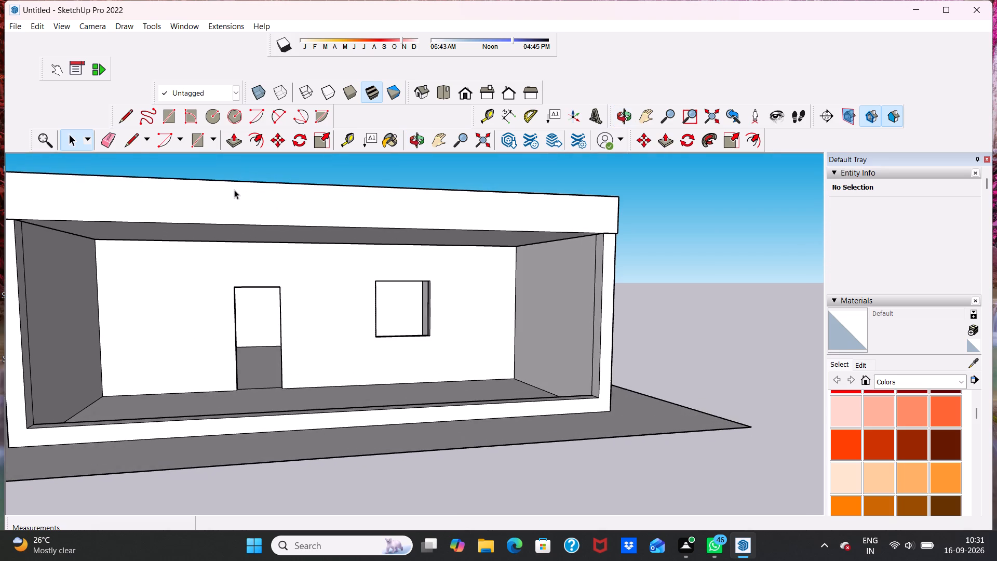
middle_drag(217, 193, 158, 219)
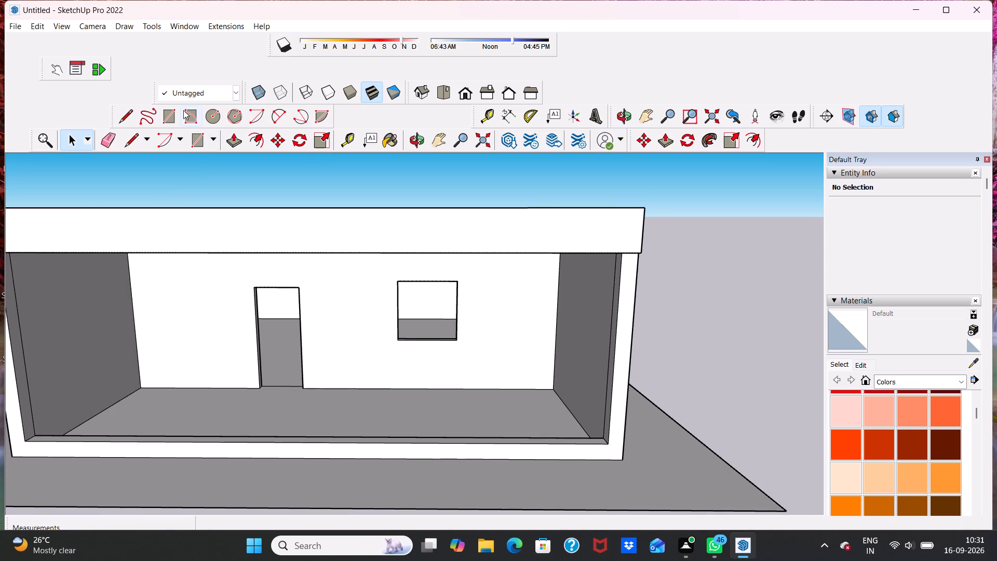
scroll(183, 115, down, 4)
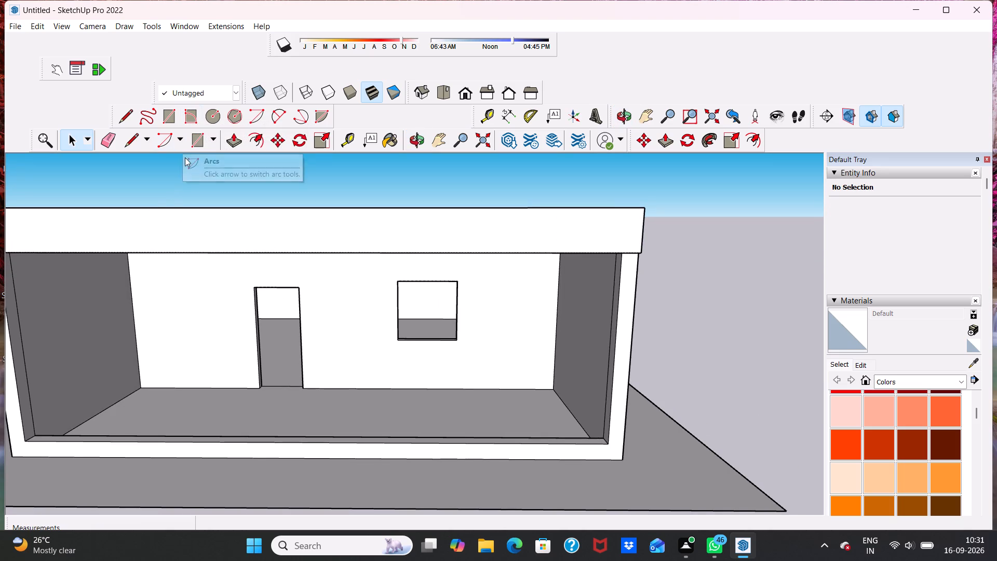
middle_drag(185, 158, 182, 229)
middle_drag(180, 215, 198, 274)
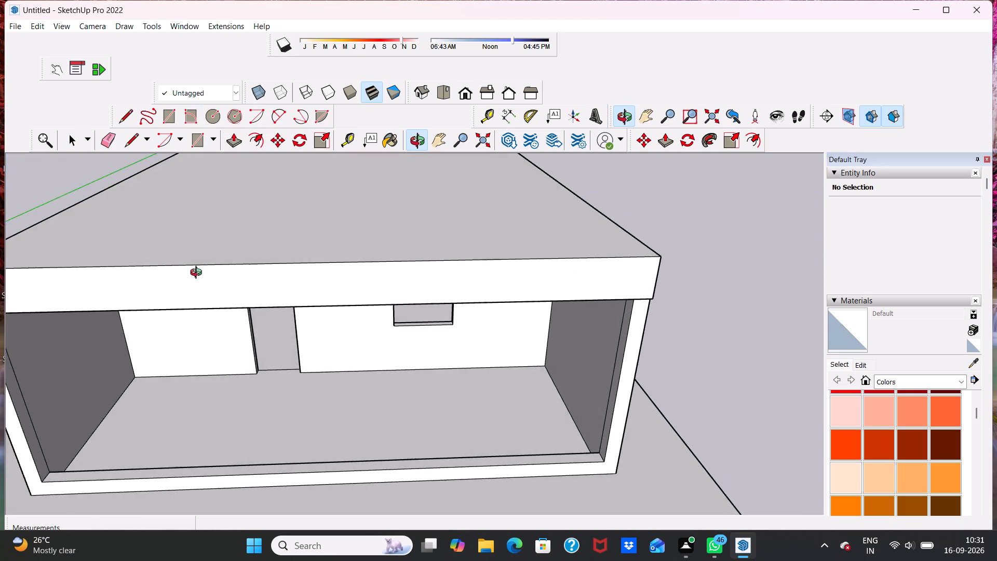
middle_drag(198, 274, 240, 168)
middle_drag(211, 237, 193, 185)
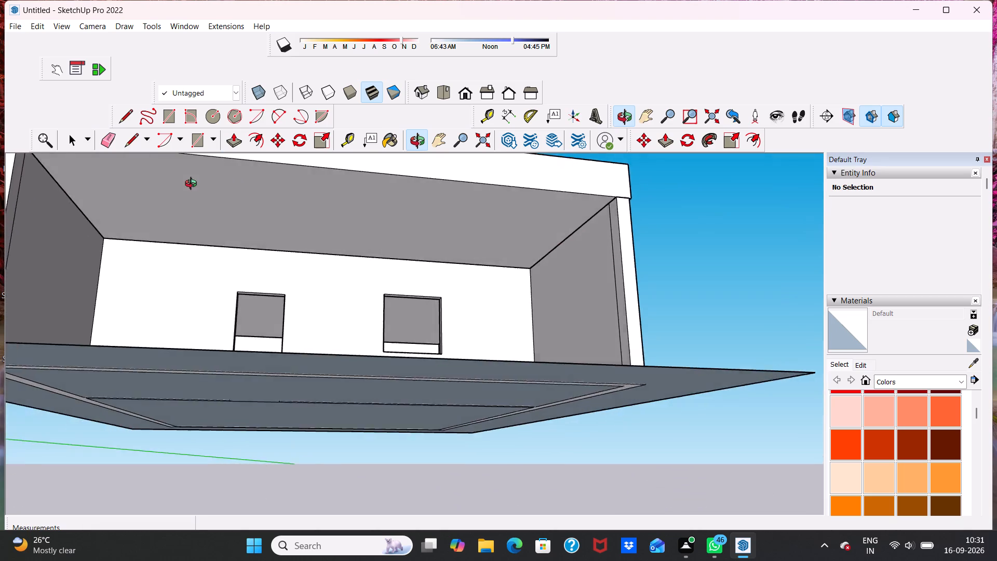
middle_drag(193, 185, 170, 217)
scroll(186, 204, down, 2)
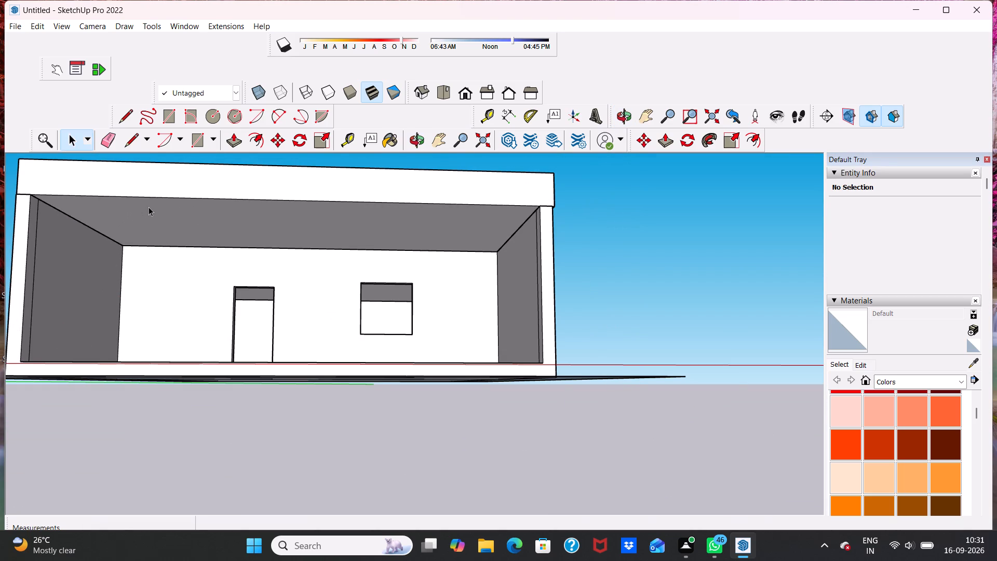
scroll(172, 204, down, 2)
middle_drag(174, 210, 170, 271)
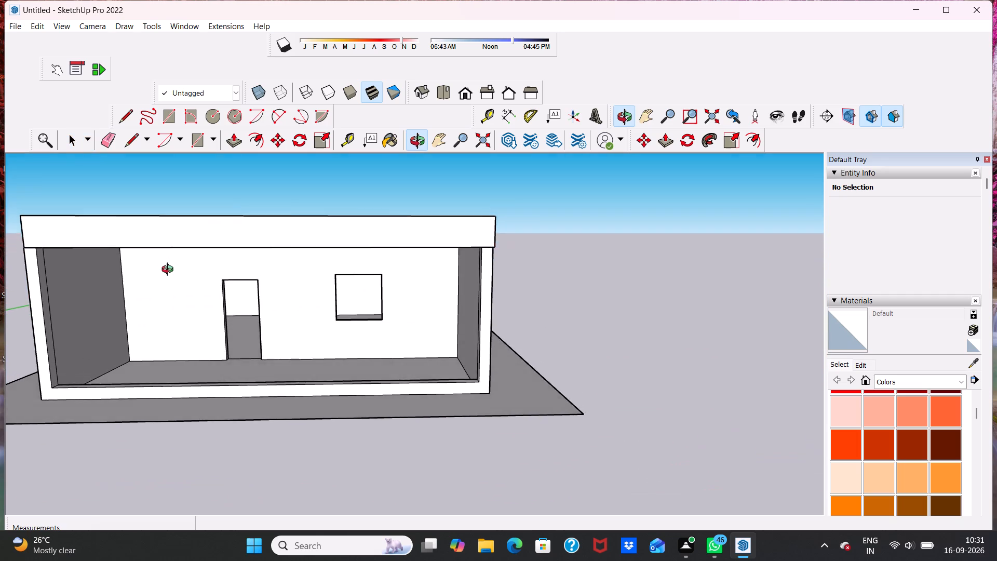
middle_drag(170, 271, 220, 260)
scroll(218, 251, up, 1)
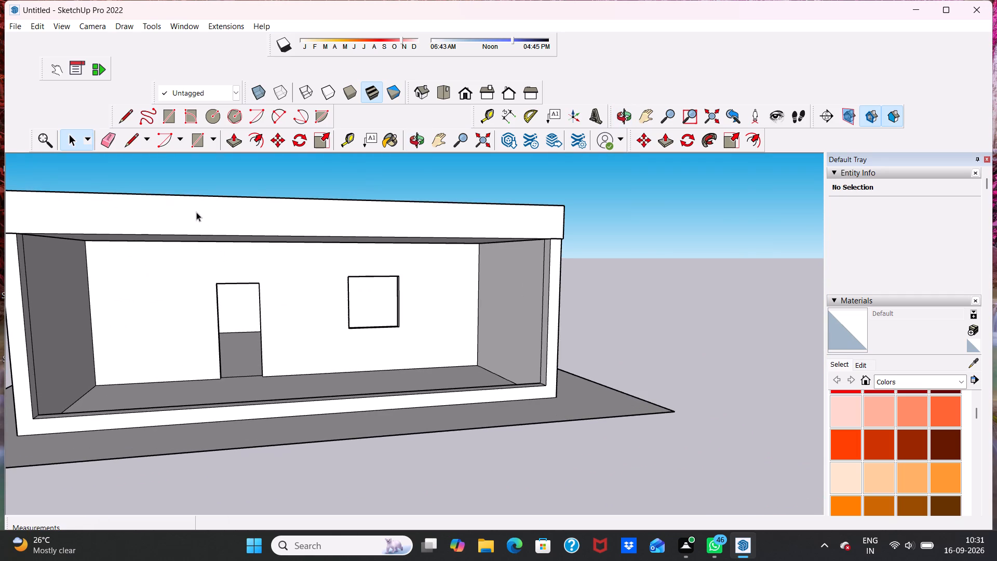
scroll(129, 215, down, 3)
middle_drag(170, 209, 163, 266)
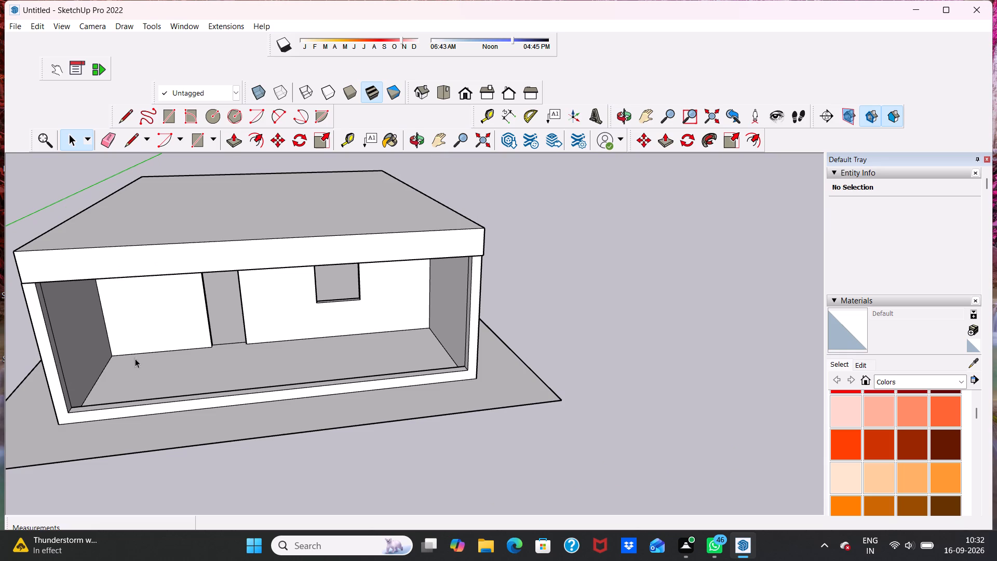
middle_drag(117, 387, 100, 290)
scroll(116, 265, up, 4)
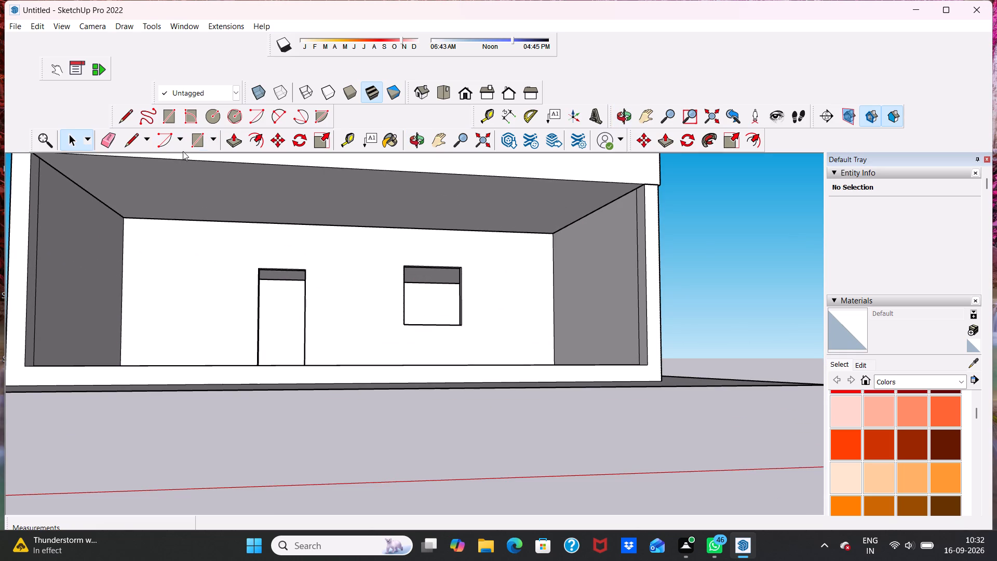
middle_drag(179, 165, 151, 221)
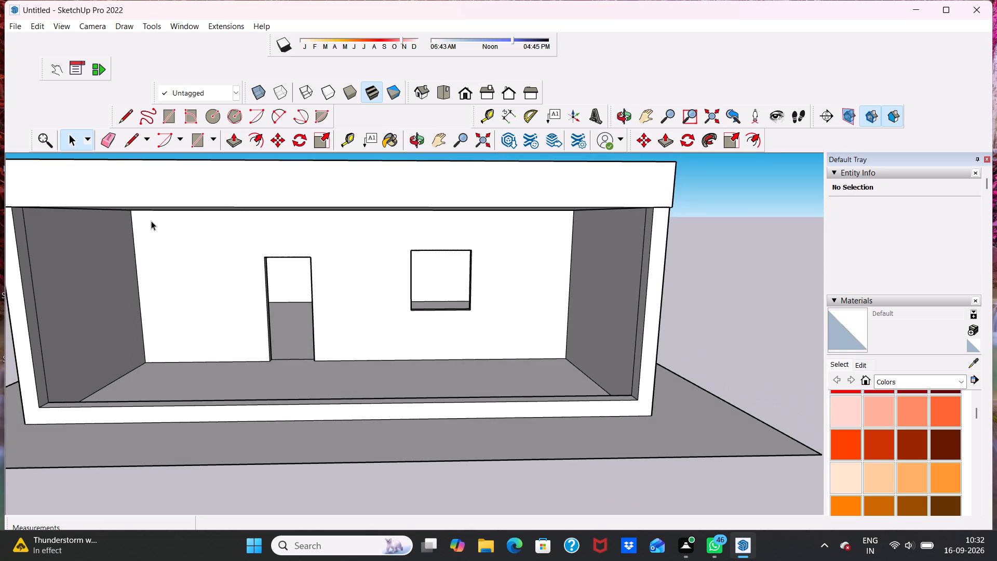
scroll(151, 221, up, 1)
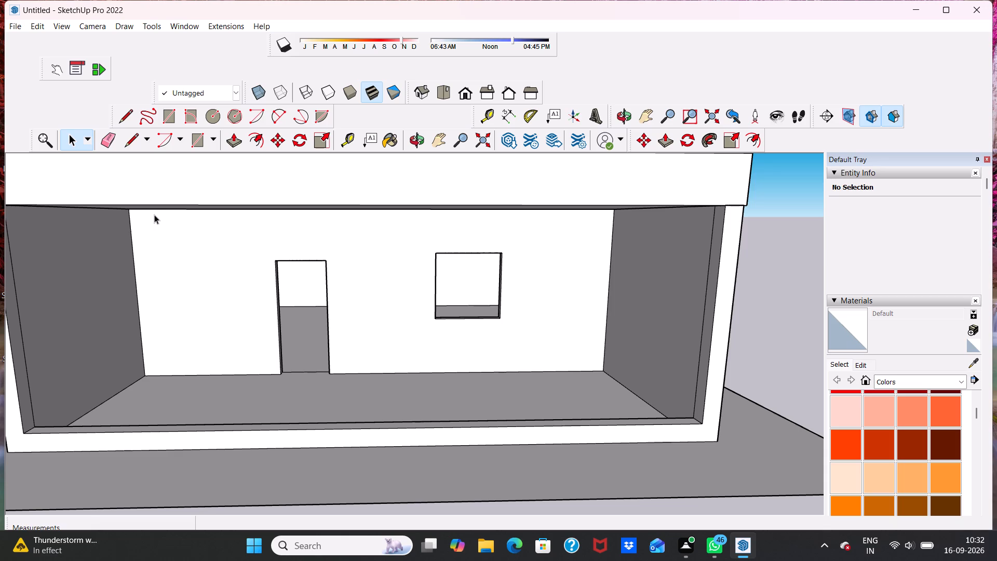
middle_drag(185, 256, 236, 241)
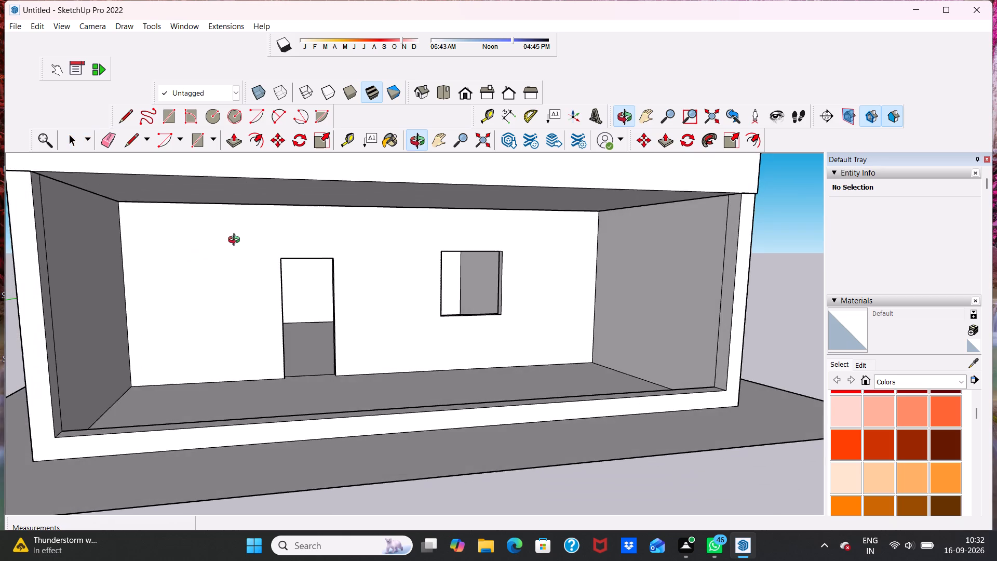
middle_drag(236, 241, 172, 237)
middle_drag(170, 421, 313, 266)
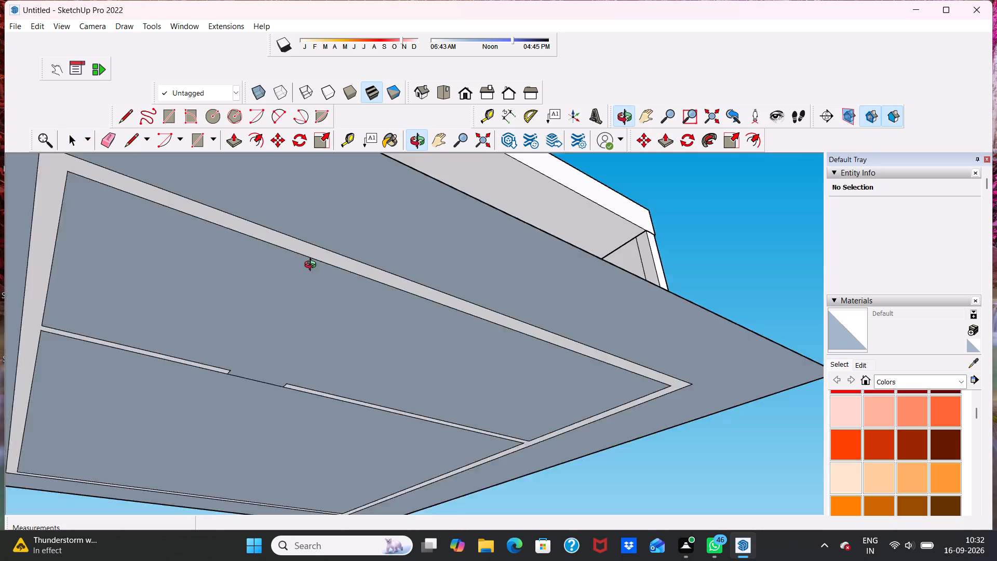
middle_drag(313, 266, 184, 443)
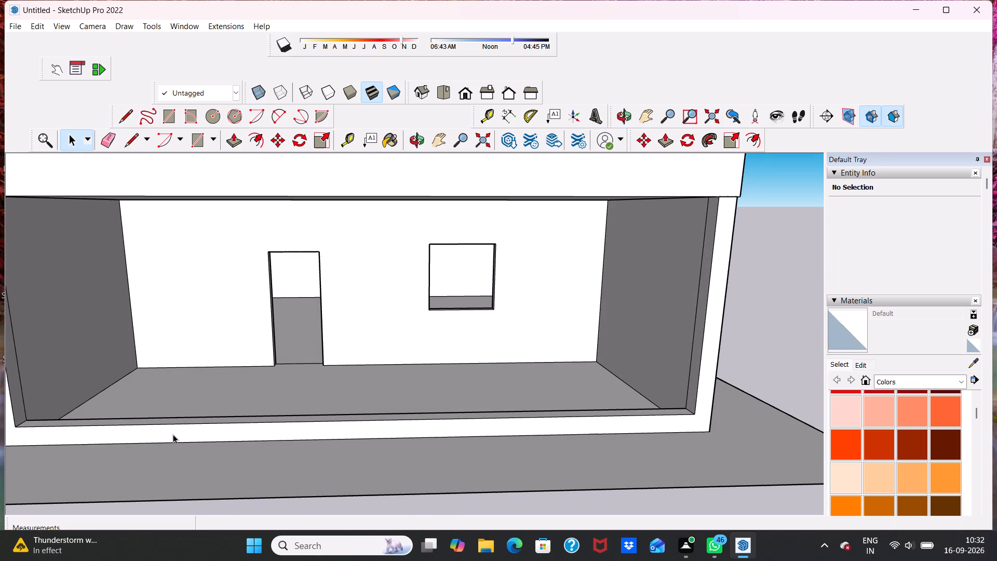
scroll(181, 411, up, 1)
scroll(203, 384, down, 3)
middle_drag(214, 386, 205, 346)
scroll(210, 313, up, 5)
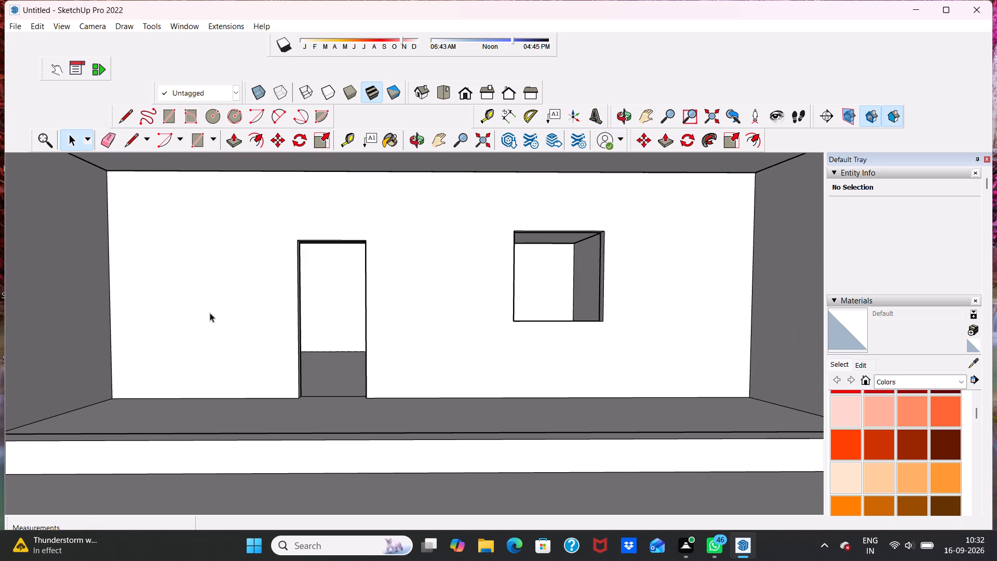
scroll(246, 327, down, 3)
scroll(393, 419, down, 1)
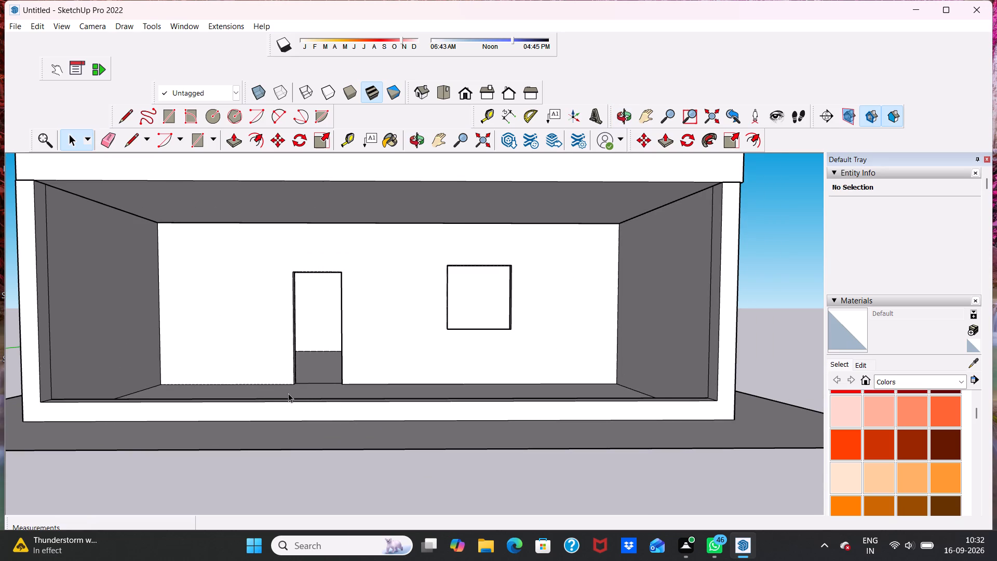
Push/Pull the top face of the low sill across the open front down about 9 13/16", level with the floor.
middle_drag(290, 395, 273, 448)
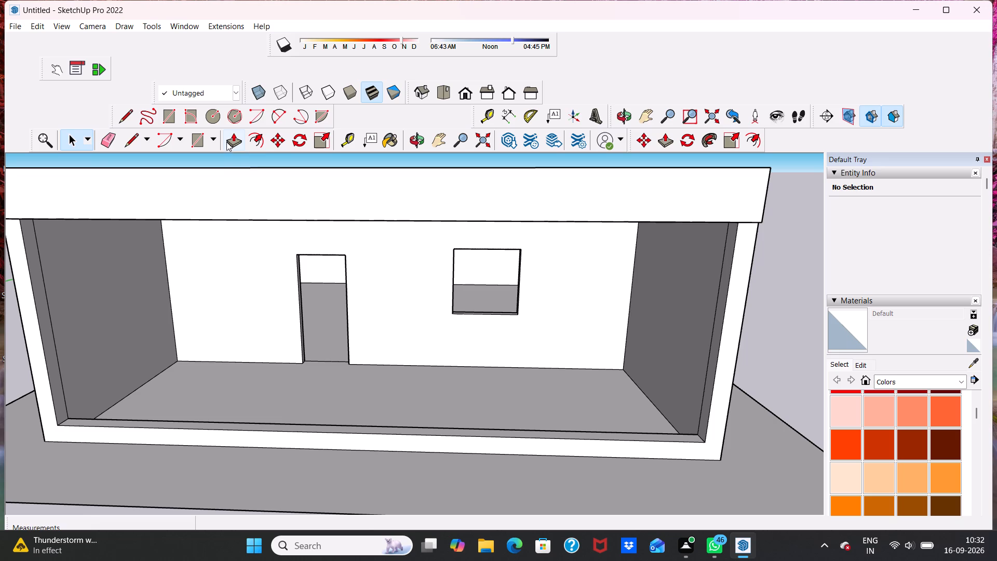
drag(229, 140, 230, 144)
scroll(223, 420, up, 5)
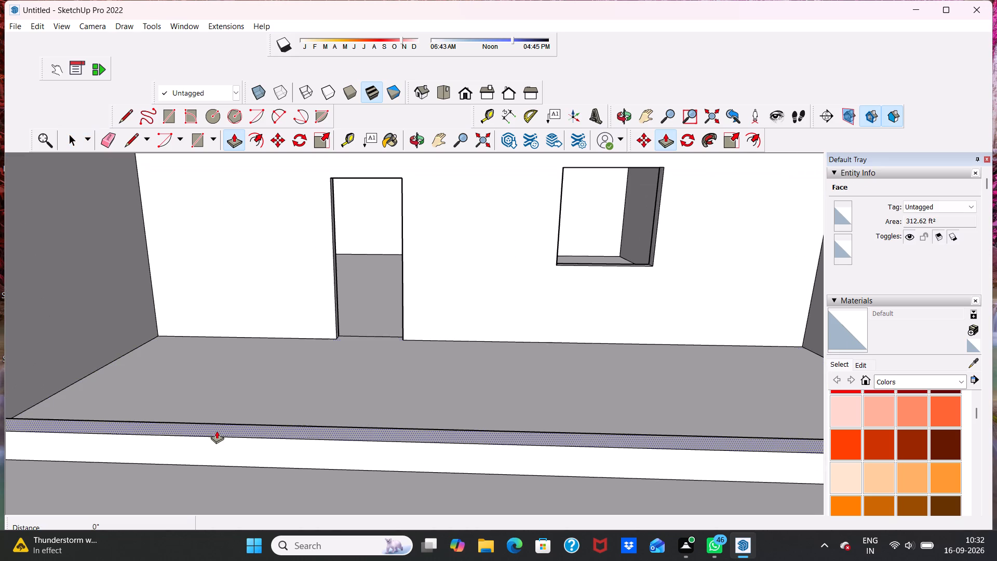
drag(225, 429, 226, 459)
scroll(227, 433, down, 6)
middle_drag(303, 404, 321, 377)
scroll(321, 377, up, 1)
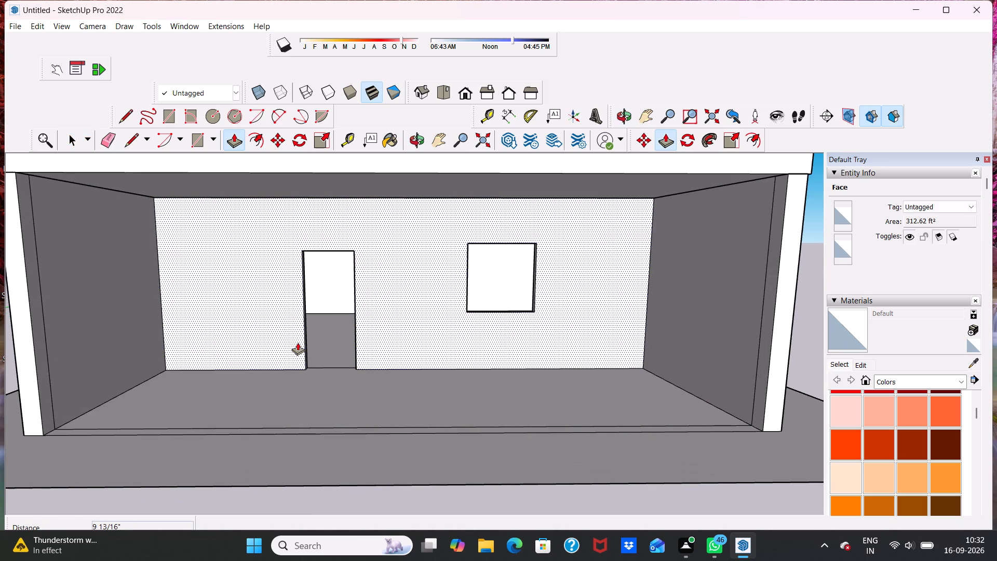
key(space)
key(space)
Examine the threshold at the open front close up, plus the whole building from the front.
scroll(433, 199, down, 5)
middle_drag(663, 298, 629, 357)
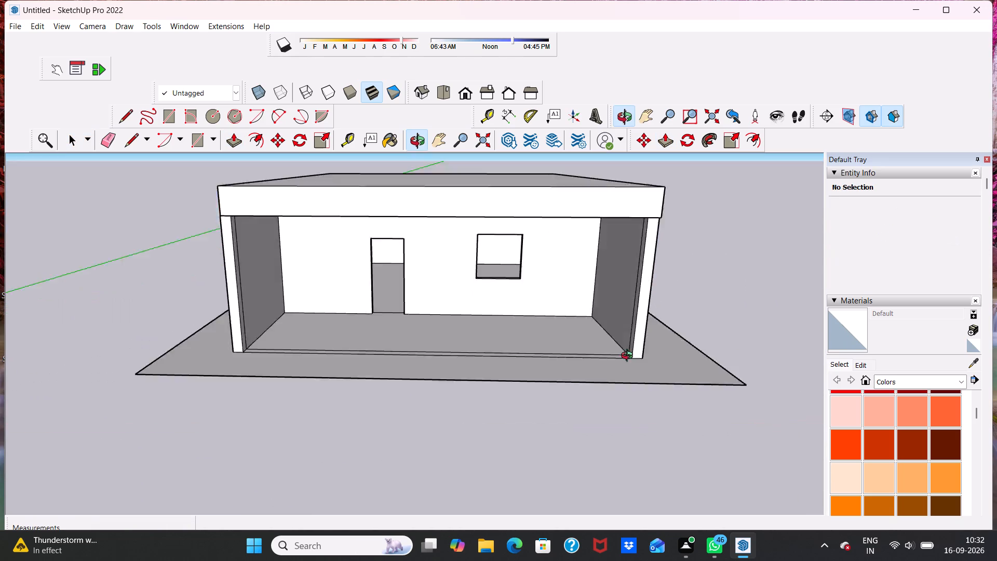
middle_drag(629, 357, 615, 425)
scroll(359, 442, up, 6)
middle_drag(376, 423, 439, 417)
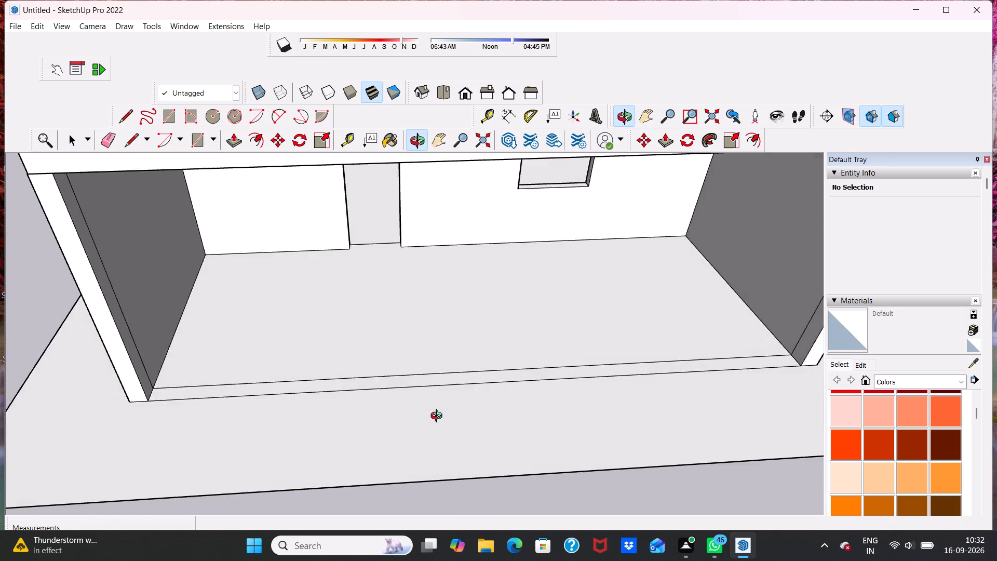
middle_drag(439, 417, 427, 335)
scroll(427, 335, up, 3)
scroll(427, 331, down, 3)
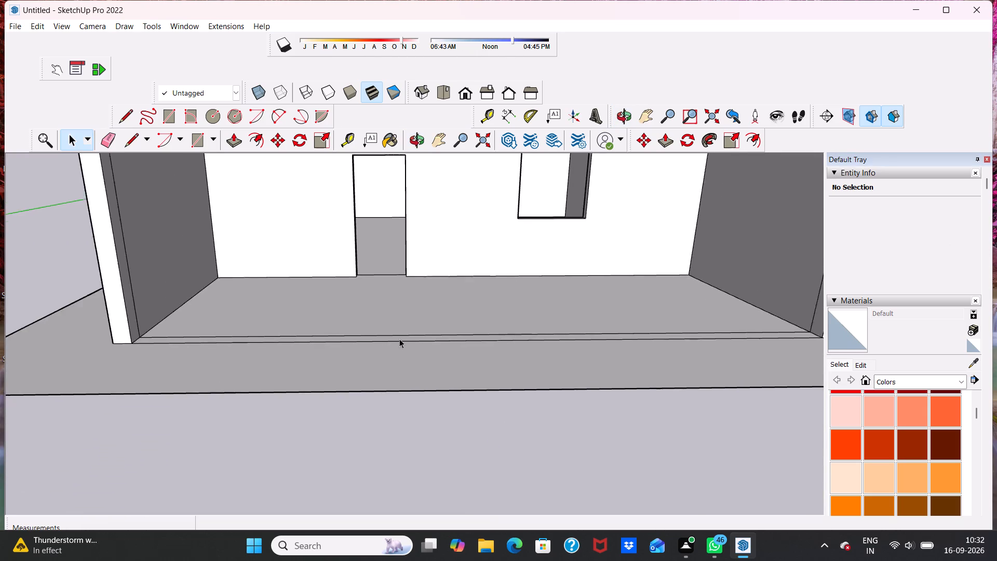
scroll(399, 339, down, 1)
scroll(321, 327, down, 7)
middle_drag(300, 219, 299, 182)
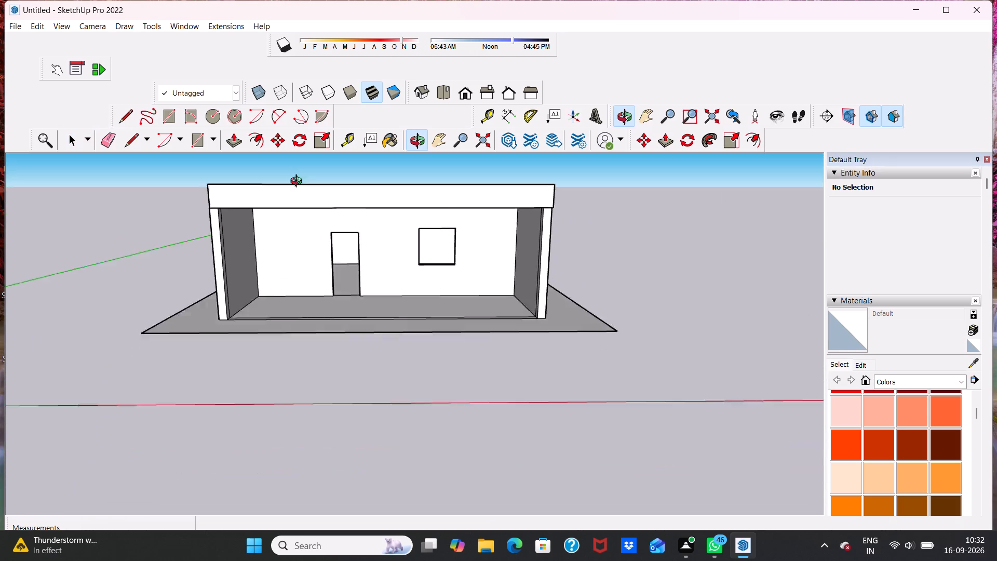
middle_drag(299, 182, 341, 176)
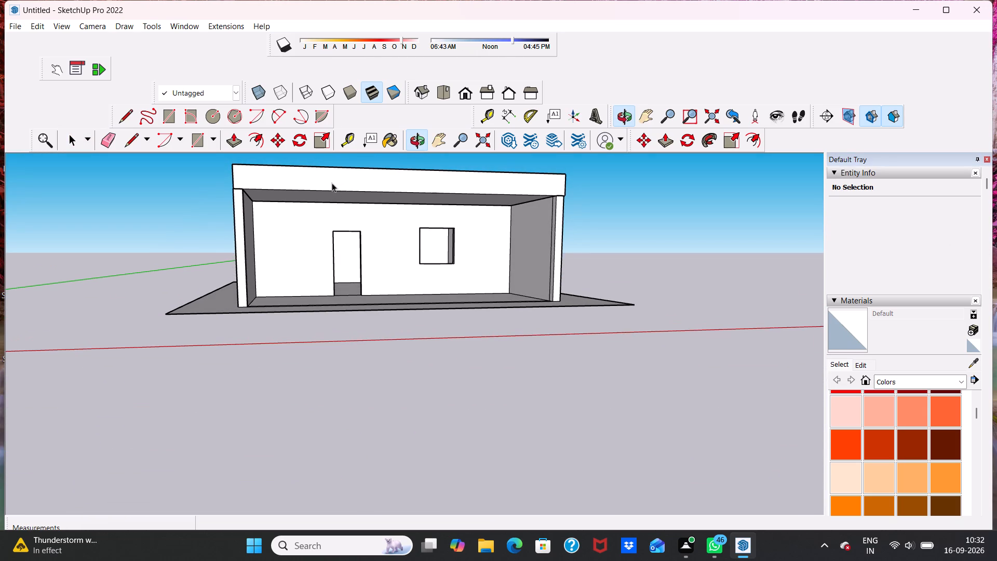
Inside the roof slab group, Push/Pull the front face out past the open front as an overhang, last pull about 11' 5 9/16".
click(332, 183)
click(325, 174)
double_click(329, 180)
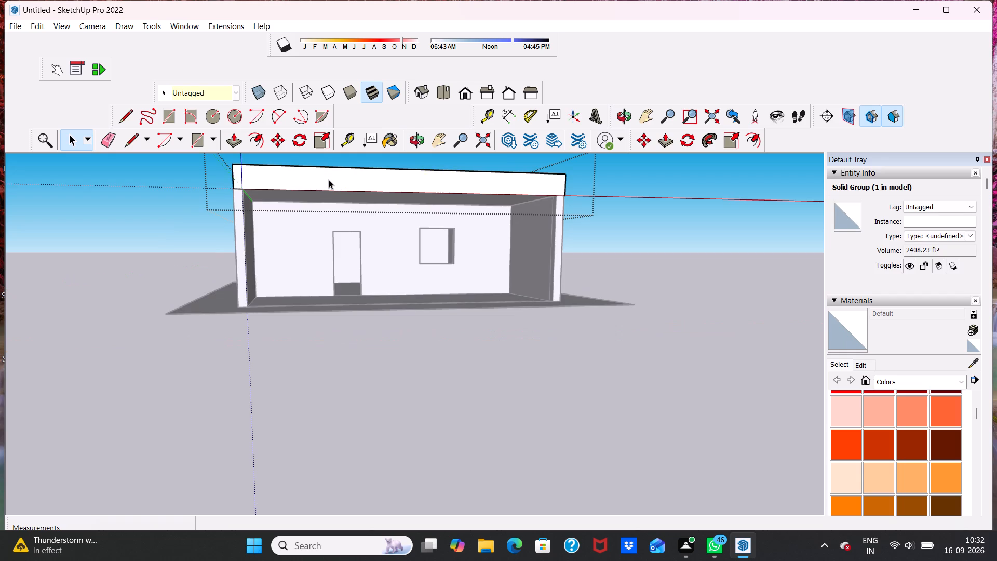
click(329, 180)
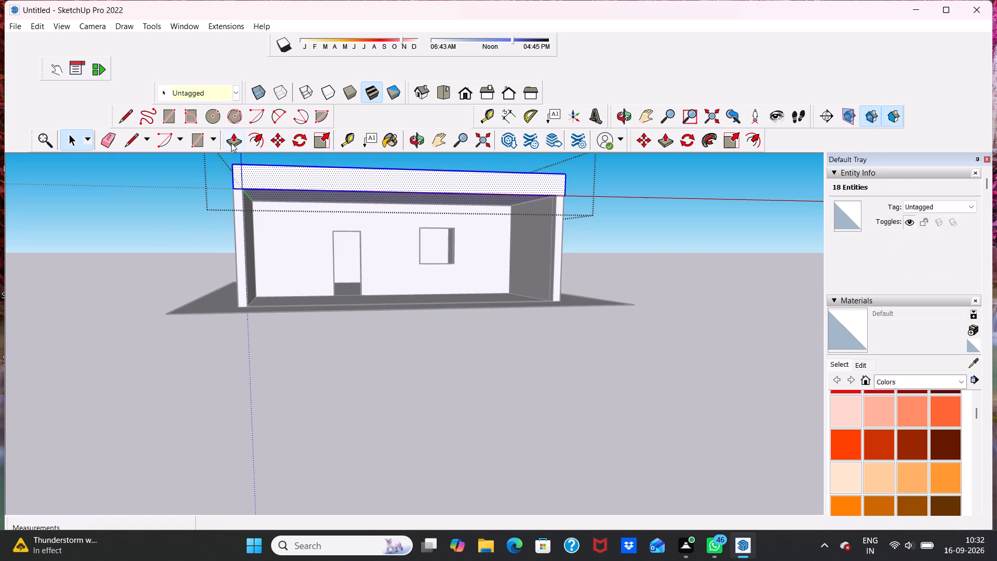
click(230, 139)
drag(316, 176, 314, 185)
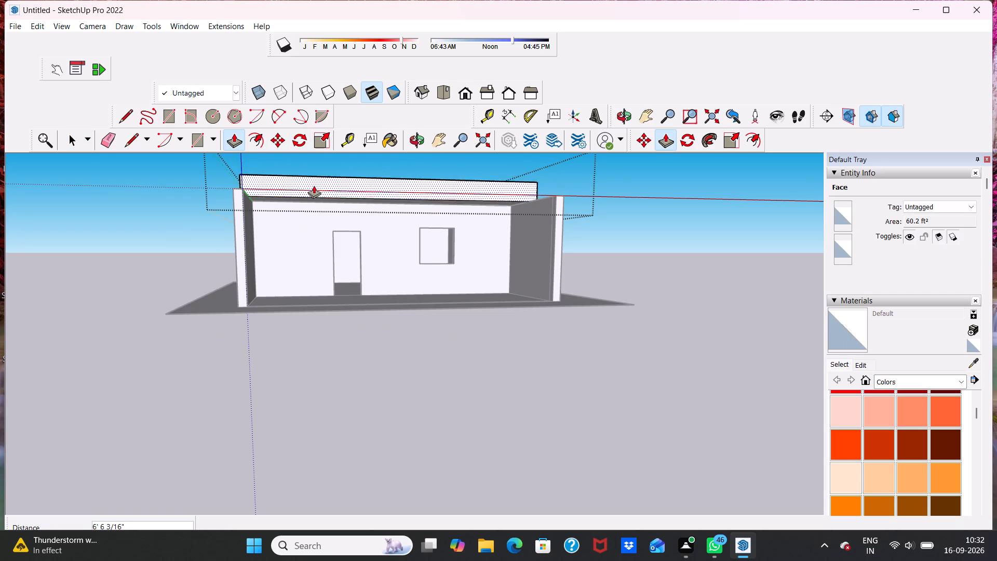
drag(314, 185, 314, 189)
drag(313, 185, 308, 176)
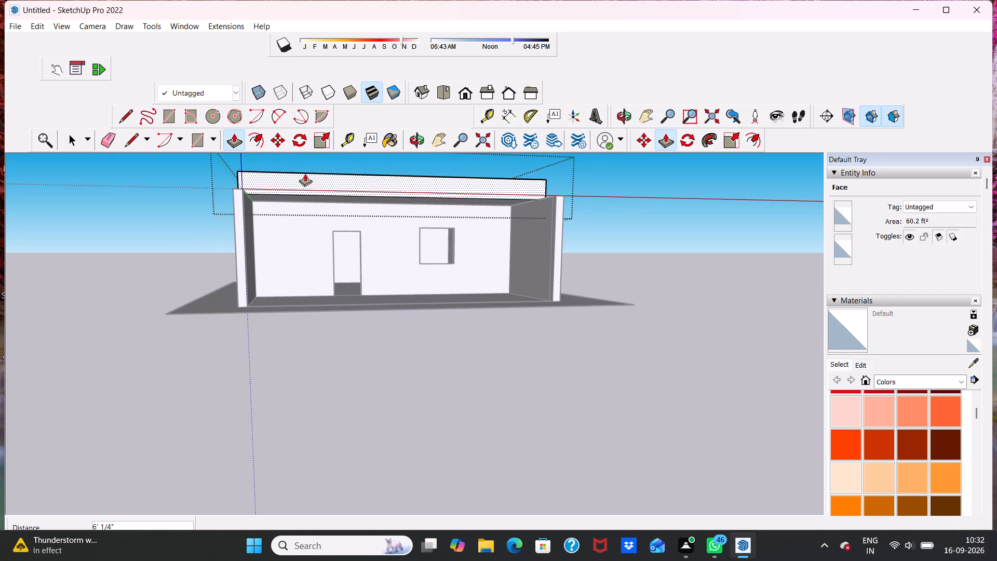
drag(305, 173, 255, 177)
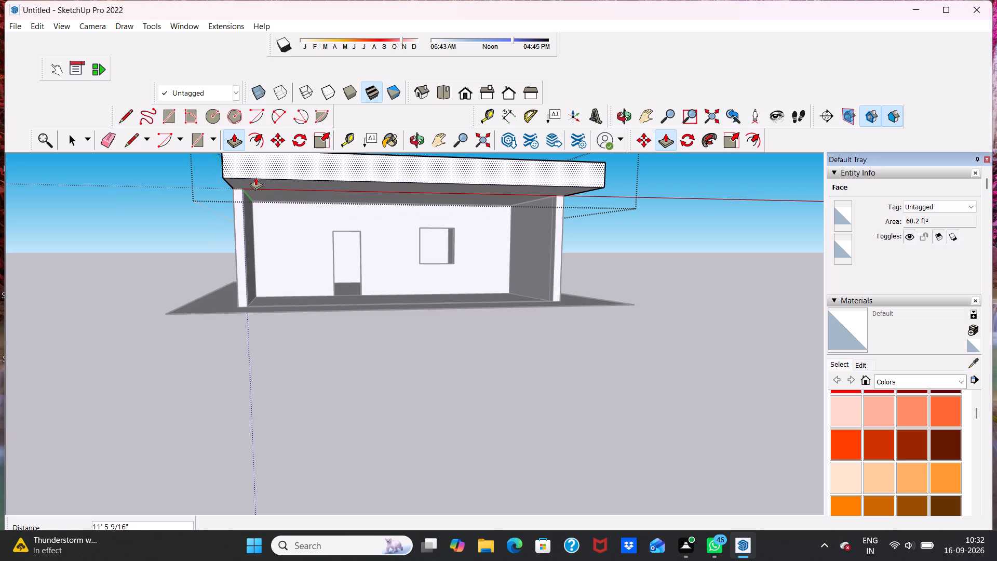
middle_drag(298, 179, 343, 154)
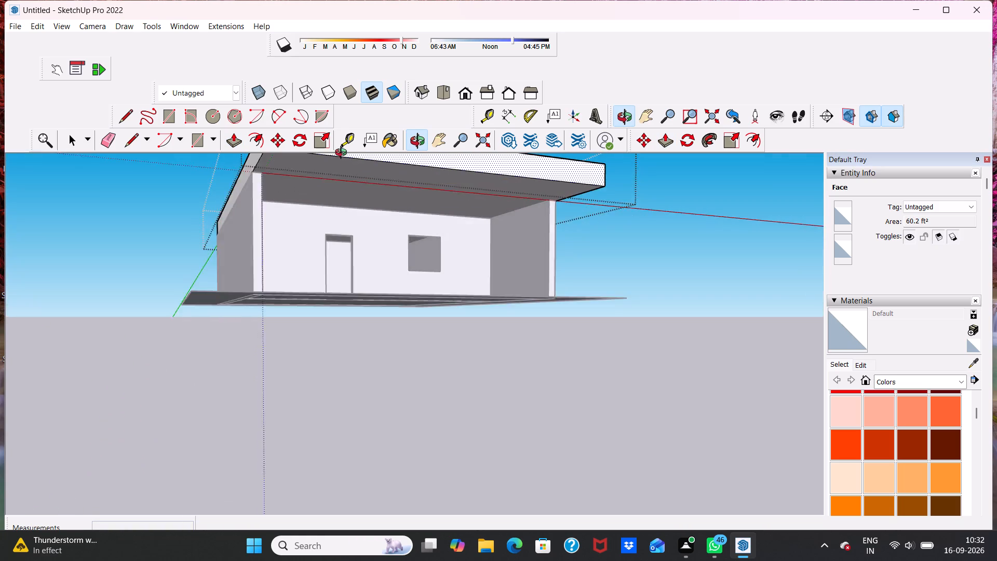
middle_drag(343, 154, 326, 173)
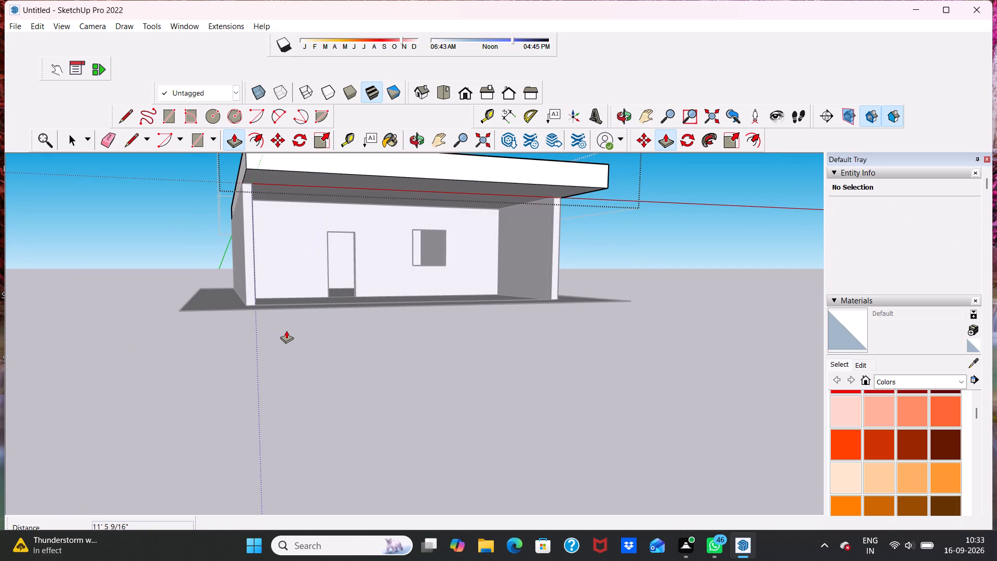
key(space)
key(space)
drag(281, 344, 280, 348)
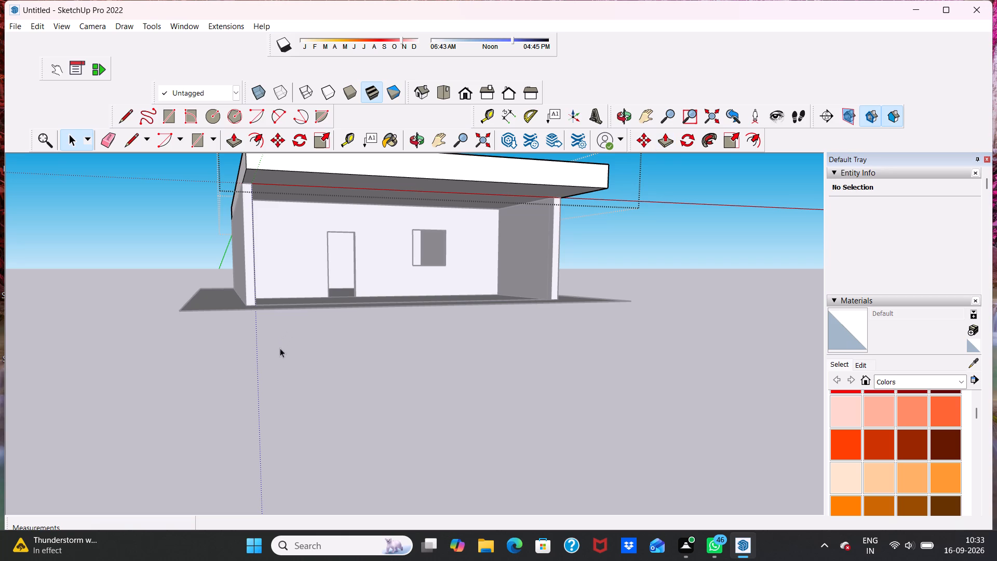
drag(280, 348, 273, 359)
double_click(268, 364)
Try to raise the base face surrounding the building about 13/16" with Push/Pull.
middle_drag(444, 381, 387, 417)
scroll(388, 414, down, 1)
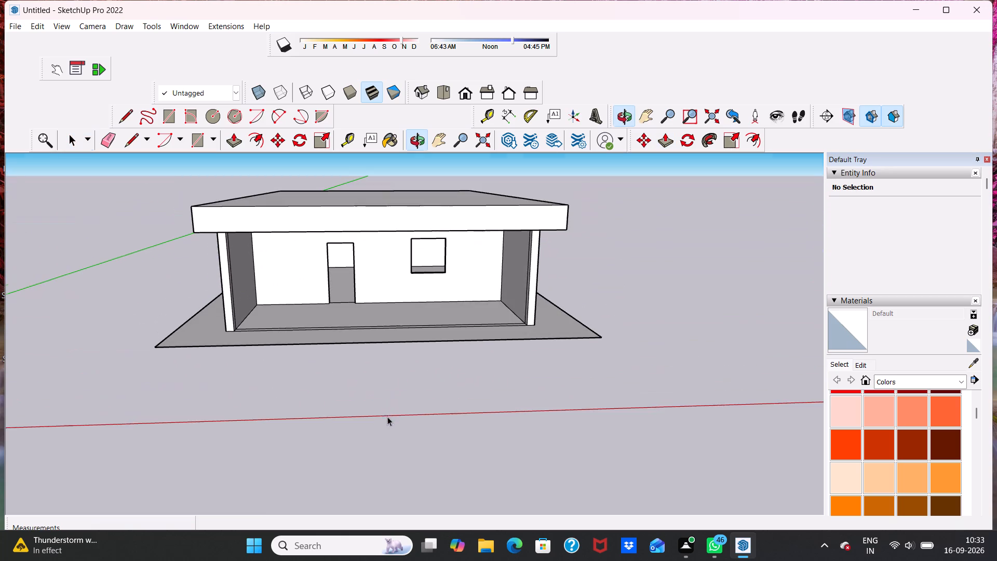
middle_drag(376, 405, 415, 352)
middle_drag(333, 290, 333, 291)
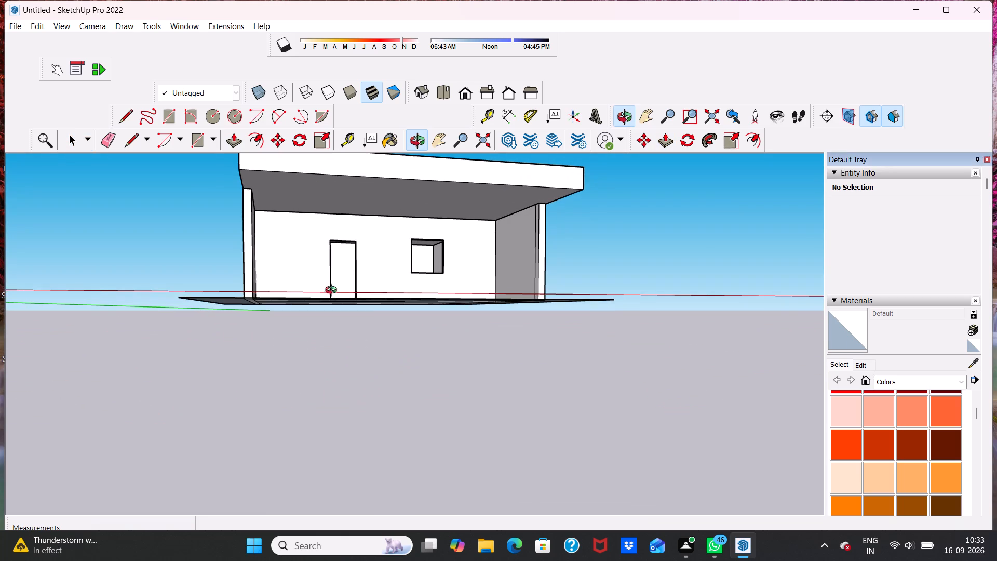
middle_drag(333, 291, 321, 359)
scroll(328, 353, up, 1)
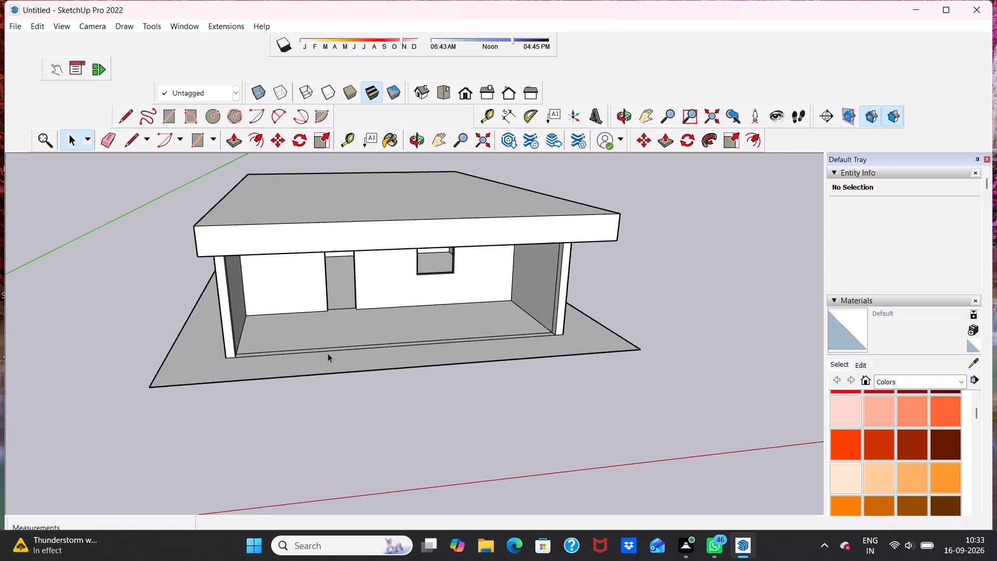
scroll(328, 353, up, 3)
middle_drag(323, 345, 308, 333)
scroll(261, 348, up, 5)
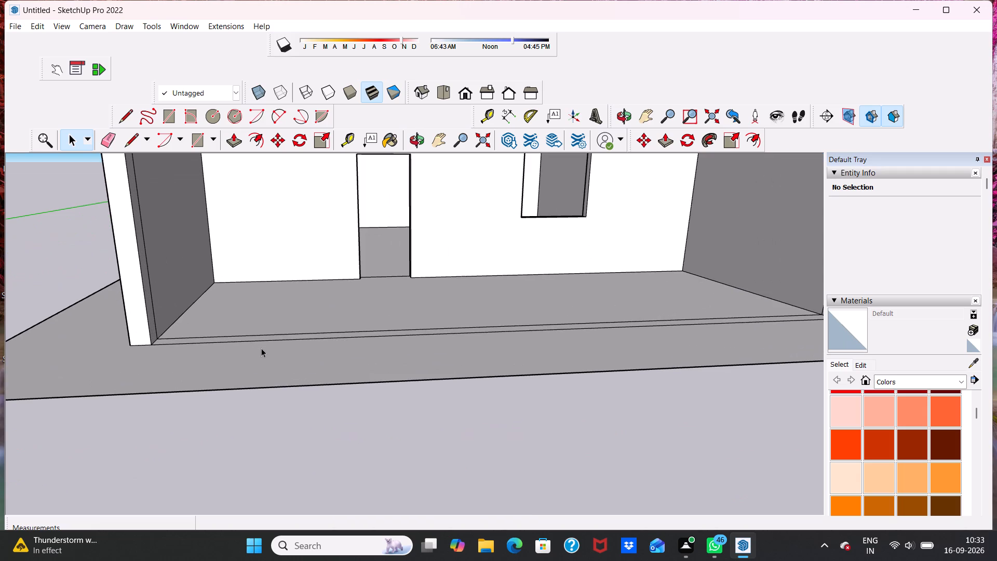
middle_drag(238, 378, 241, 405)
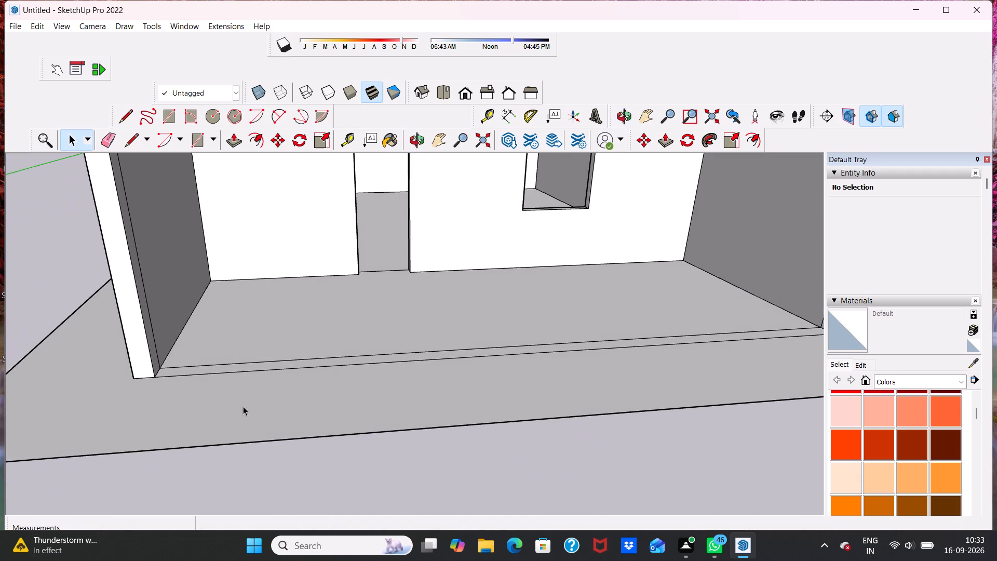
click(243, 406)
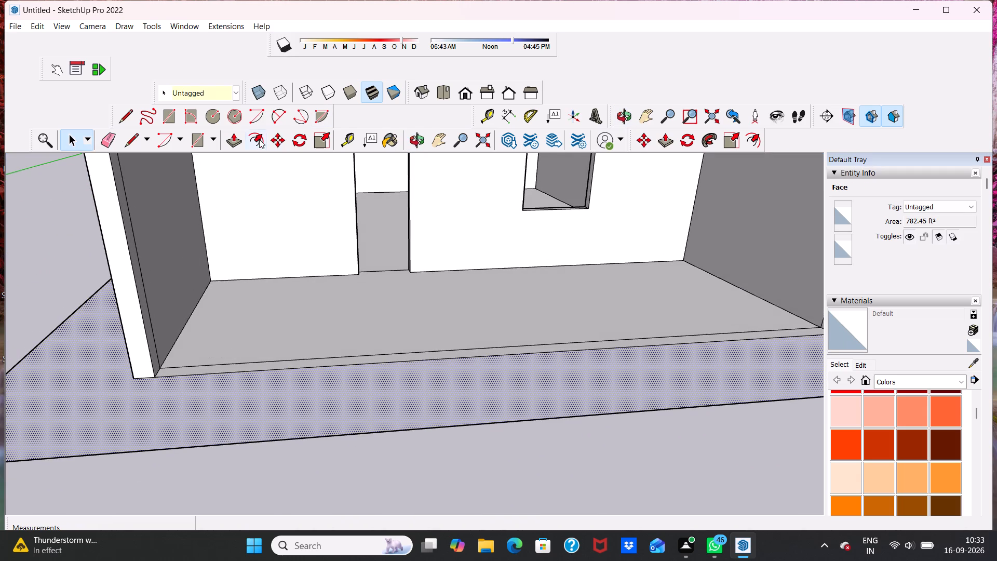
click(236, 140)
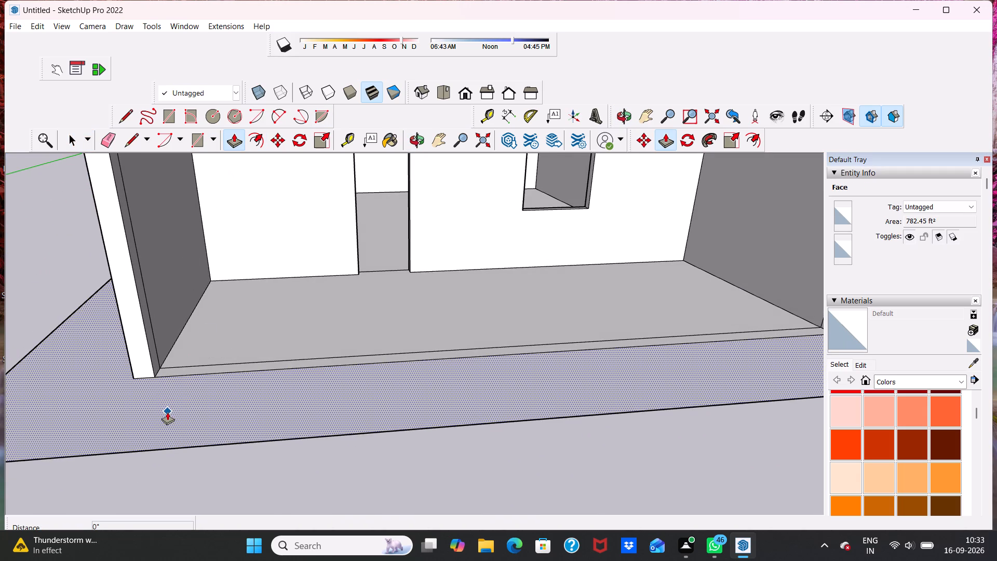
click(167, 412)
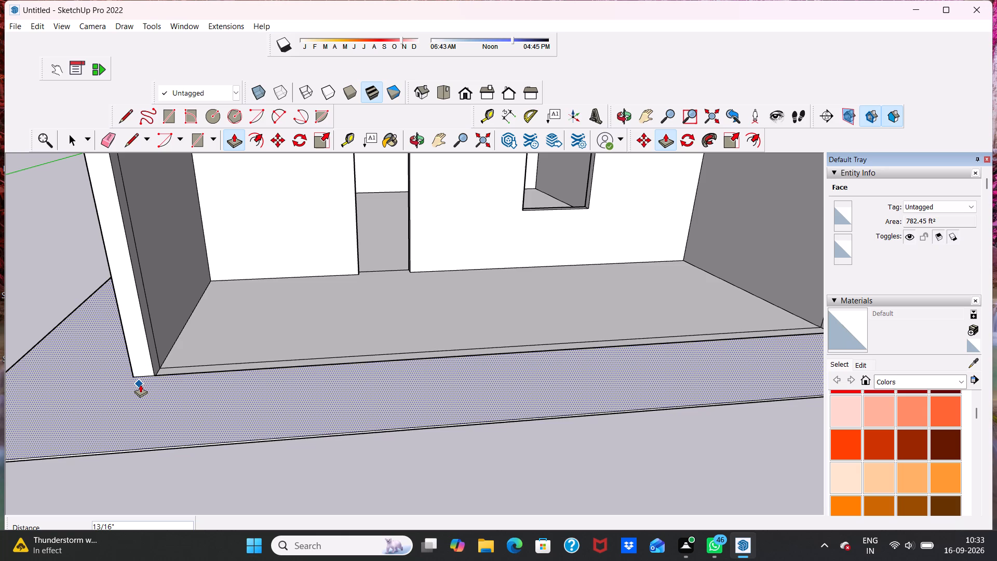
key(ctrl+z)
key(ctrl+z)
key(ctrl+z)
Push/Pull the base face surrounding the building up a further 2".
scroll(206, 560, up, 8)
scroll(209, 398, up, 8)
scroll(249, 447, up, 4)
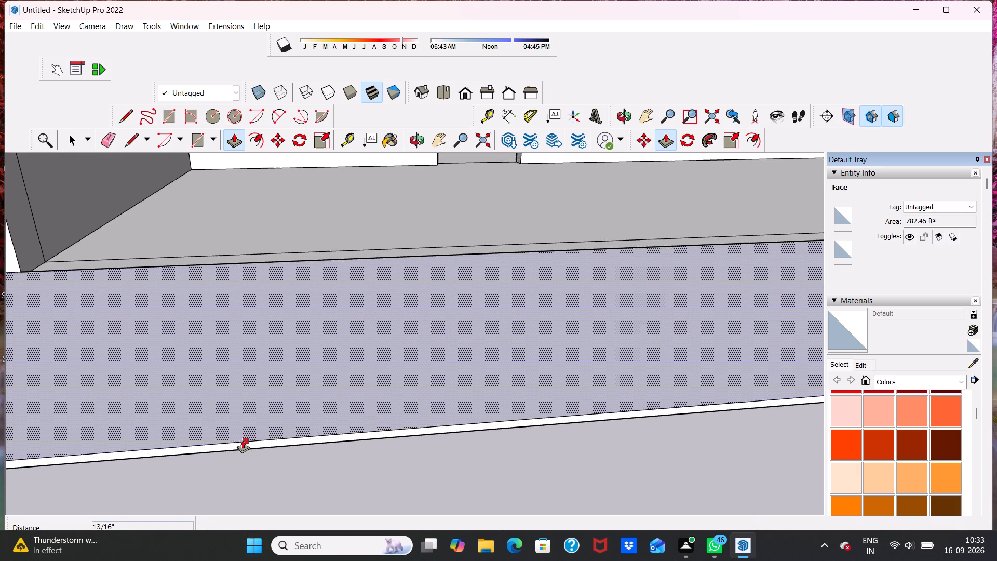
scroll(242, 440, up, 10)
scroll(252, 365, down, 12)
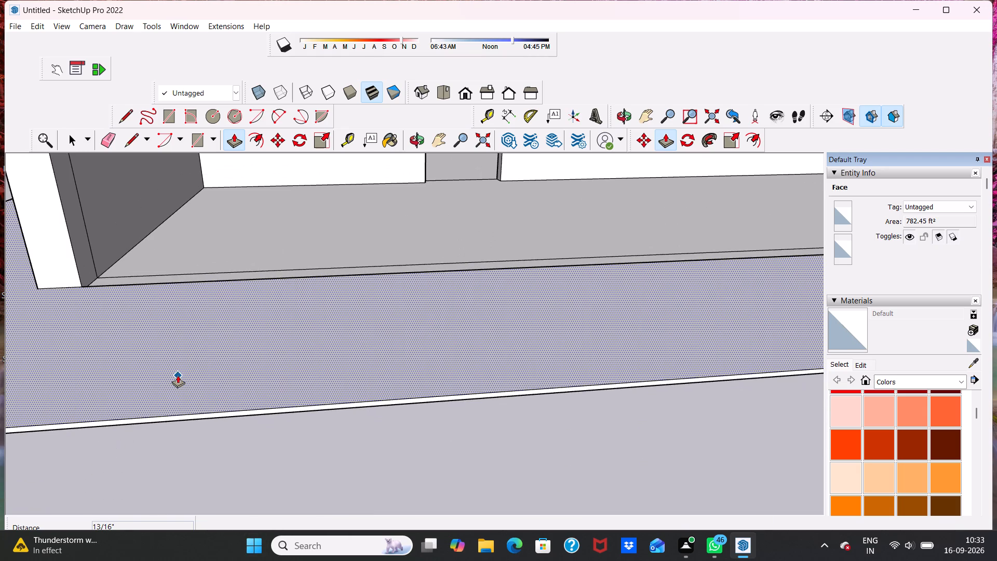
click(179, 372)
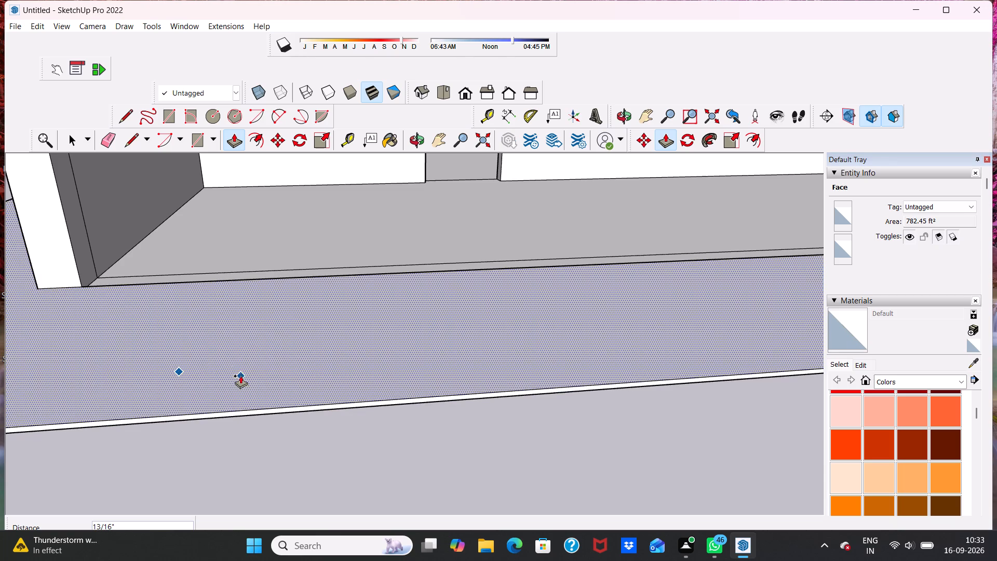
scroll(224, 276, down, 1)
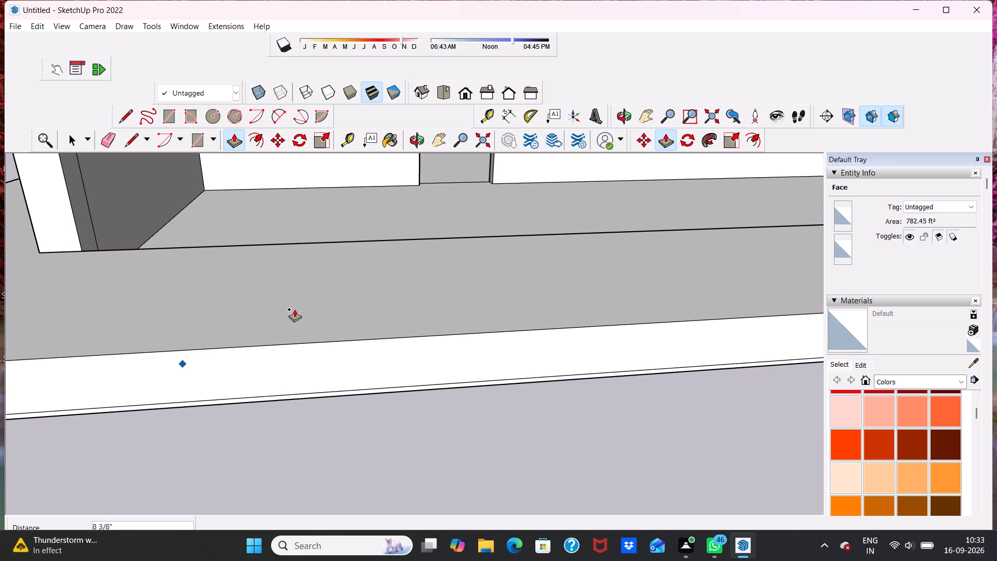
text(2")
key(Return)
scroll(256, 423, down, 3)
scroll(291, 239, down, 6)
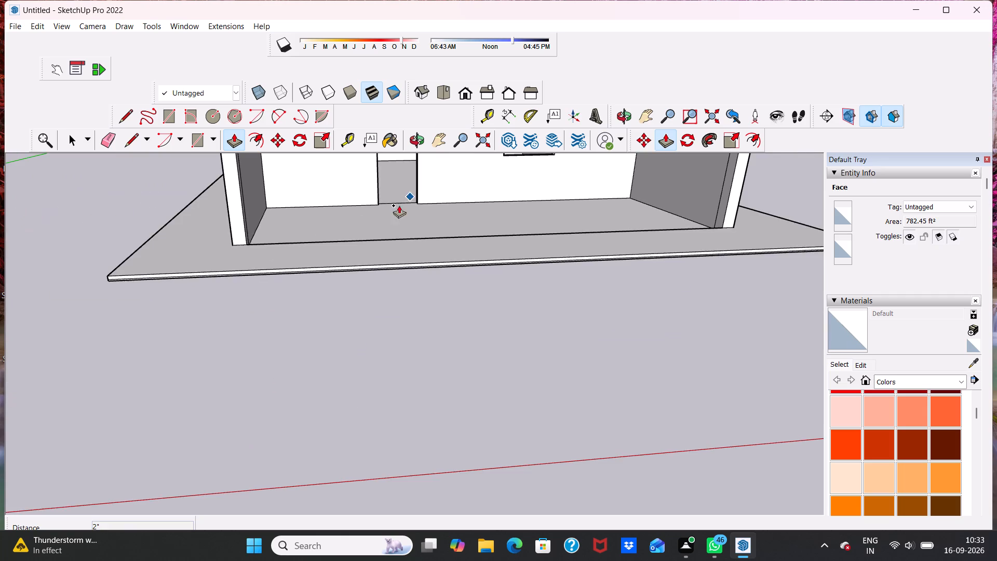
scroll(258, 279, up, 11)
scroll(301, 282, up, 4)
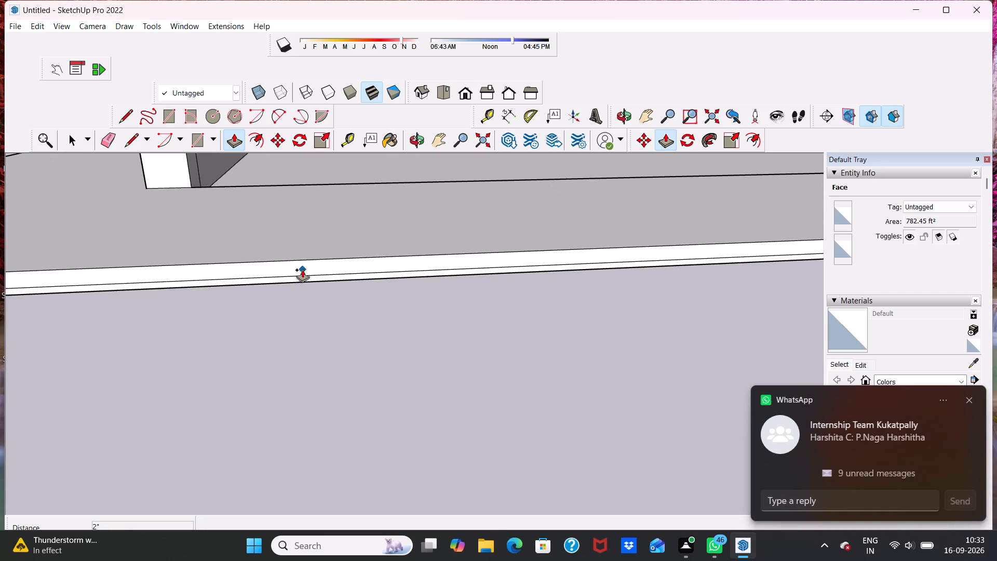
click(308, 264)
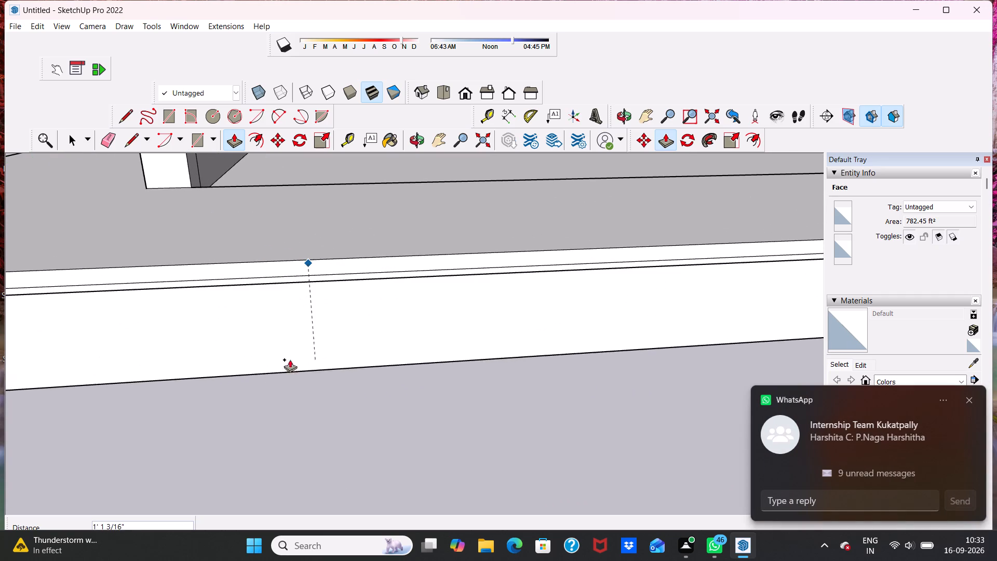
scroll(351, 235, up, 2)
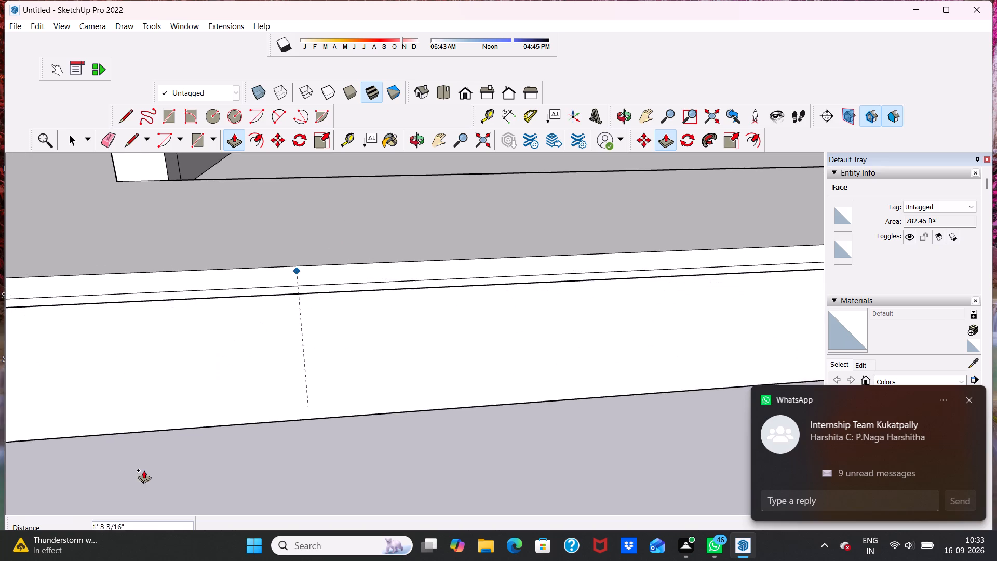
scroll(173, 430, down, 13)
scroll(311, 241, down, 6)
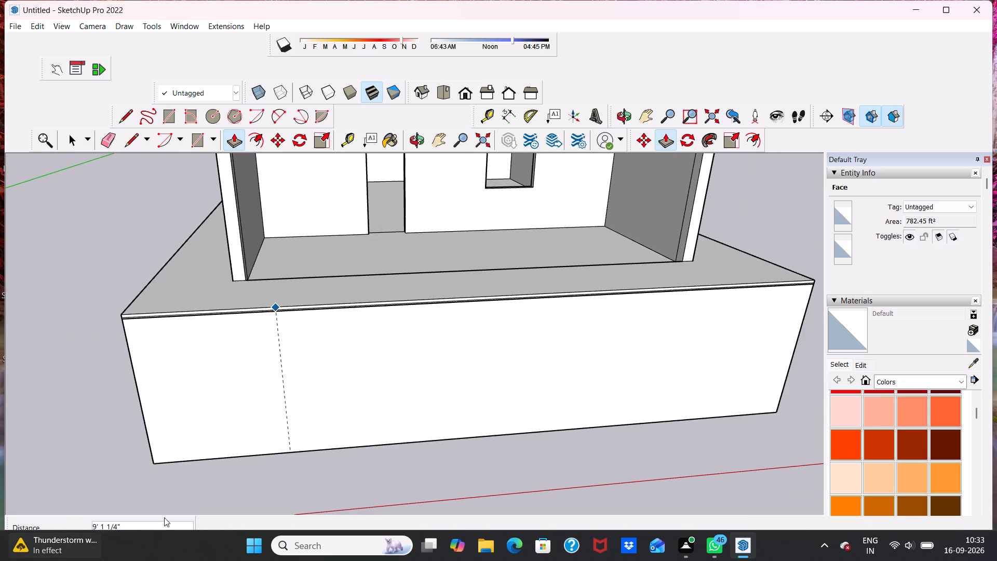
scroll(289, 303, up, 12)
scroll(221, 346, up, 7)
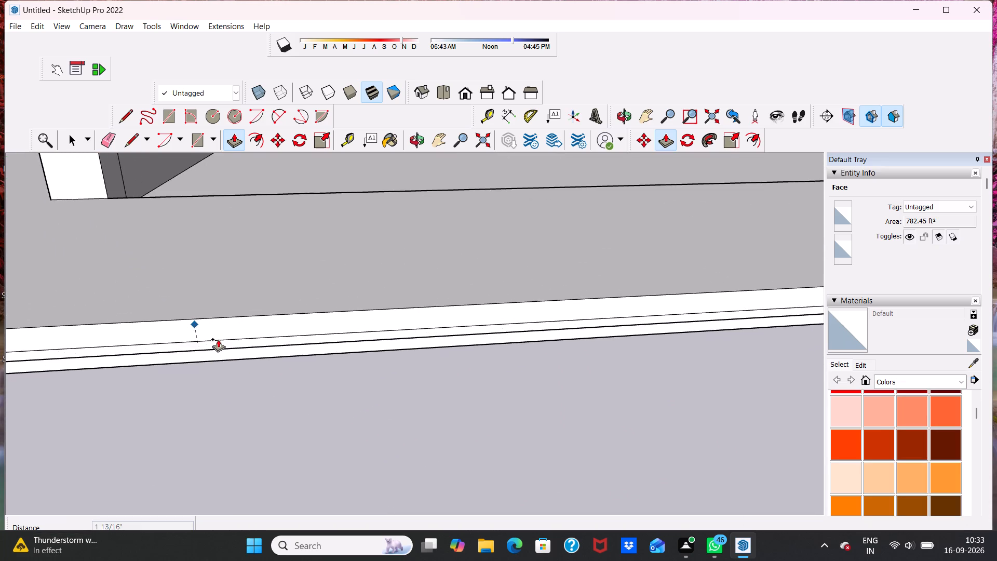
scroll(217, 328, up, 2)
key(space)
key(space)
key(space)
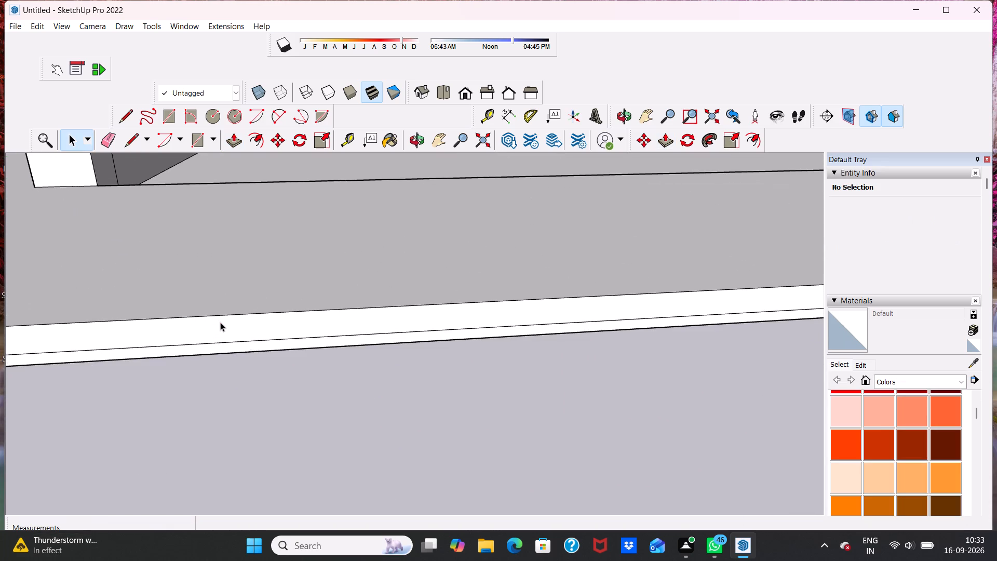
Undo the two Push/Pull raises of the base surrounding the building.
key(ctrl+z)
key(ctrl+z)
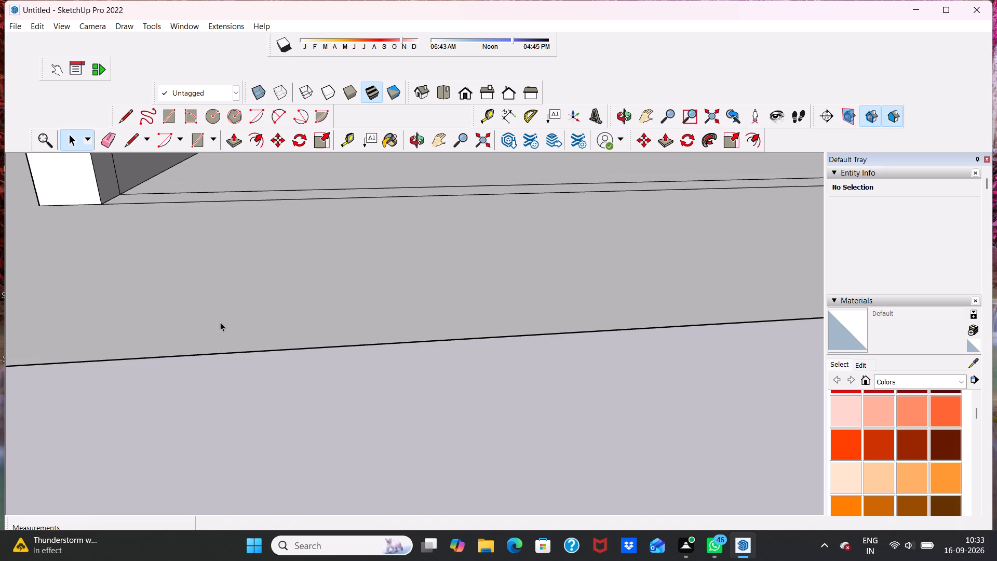
Push/Pull the base face surrounding the building up 2" from ground level in a single lift.
click(235, 326)
drag(232, 137, 232, 142)
click(177, 294)
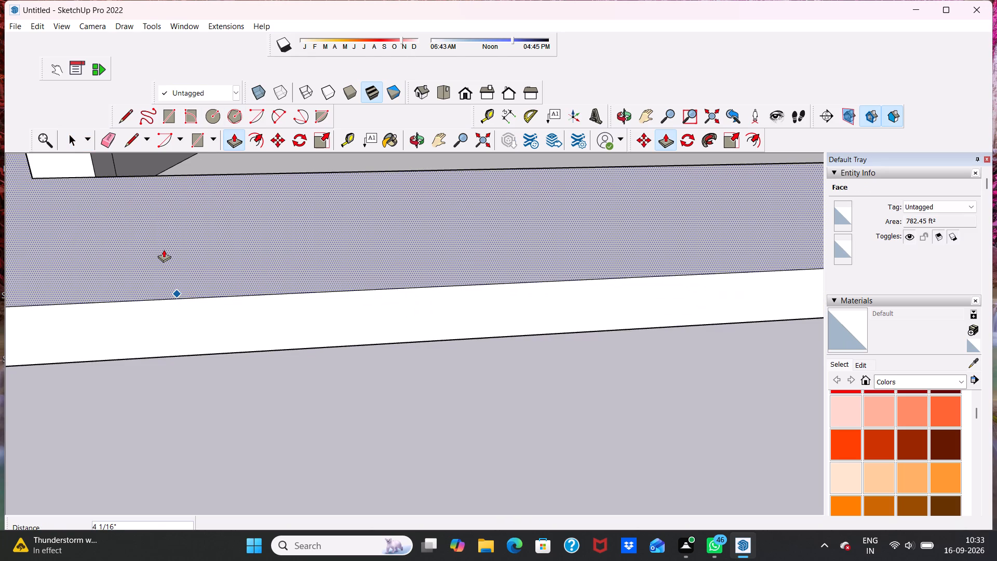
key(2)
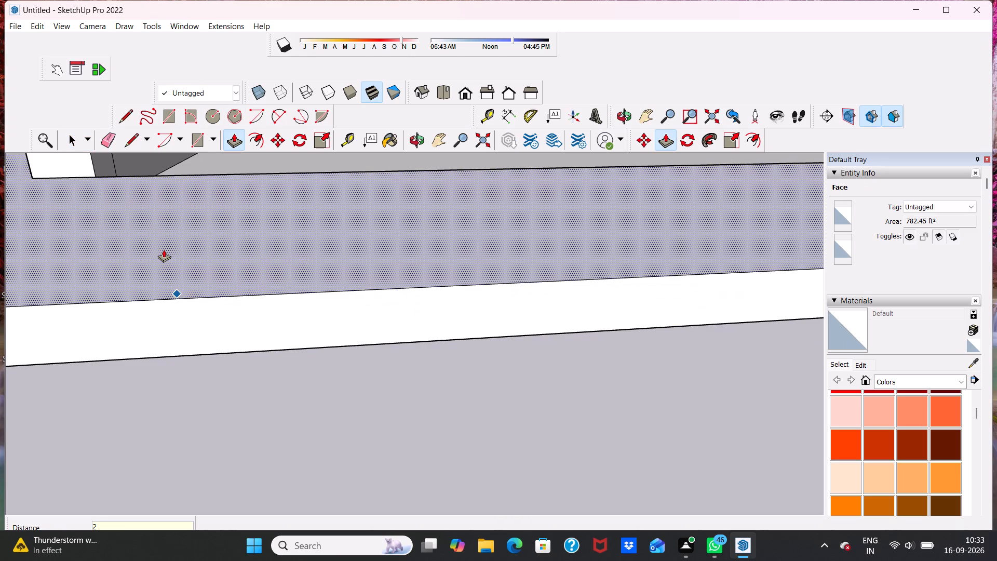
key(shift+quotedbl)
key(Return)
scroll(105, 423, down, 3)
middle_drag(127, 404, 203, 306)
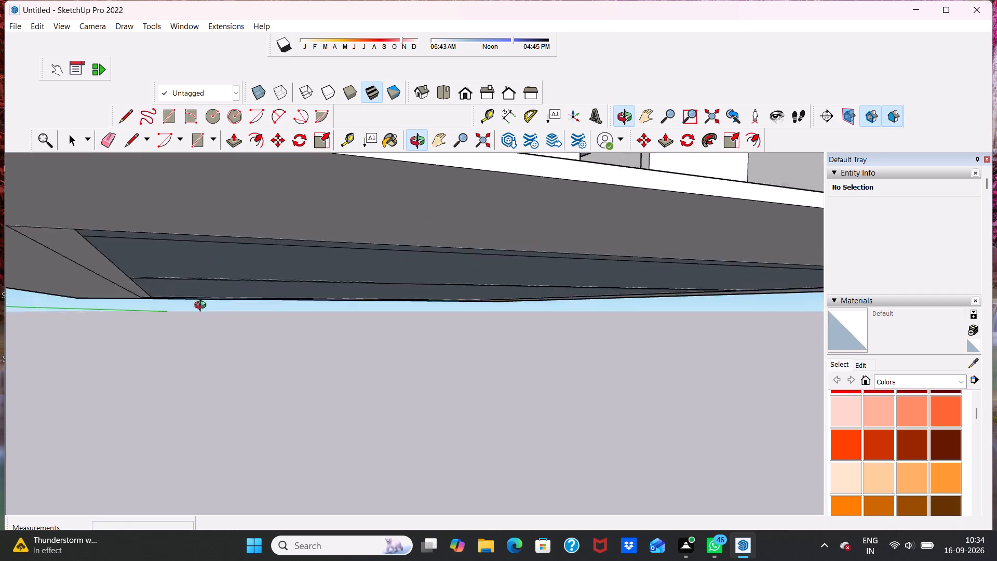
middle_drag(203, 306, 180, 362)
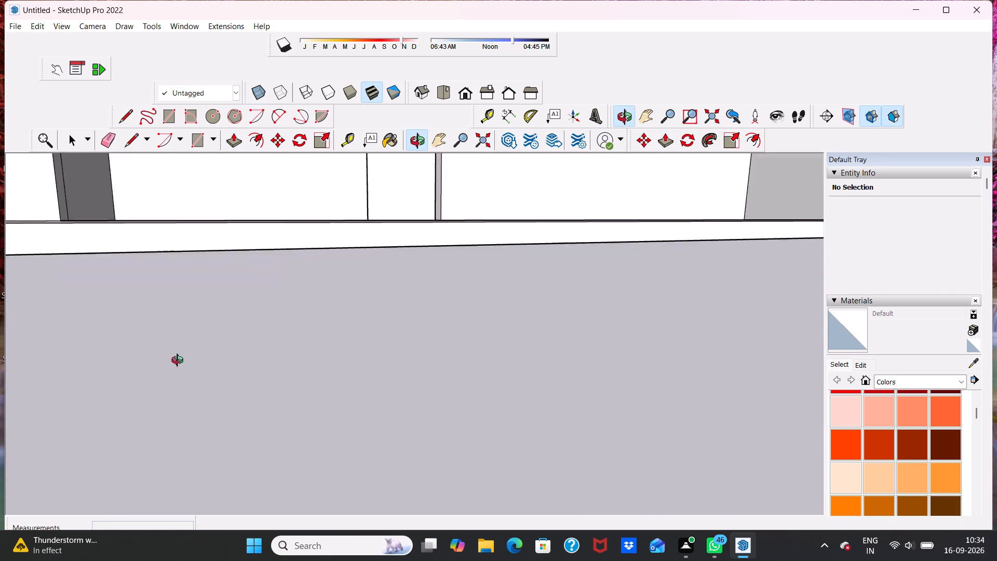
Inspect the raised base from above, below and the front, including its front edge and the room interior.
middle_drag(180, 362, 138, 386)
middle_drag(216, 311, 215, 391)
scroll(215, 391, down, 1)
scroll(207, 374, up, 1)
scroll(208, 315, down, 13)
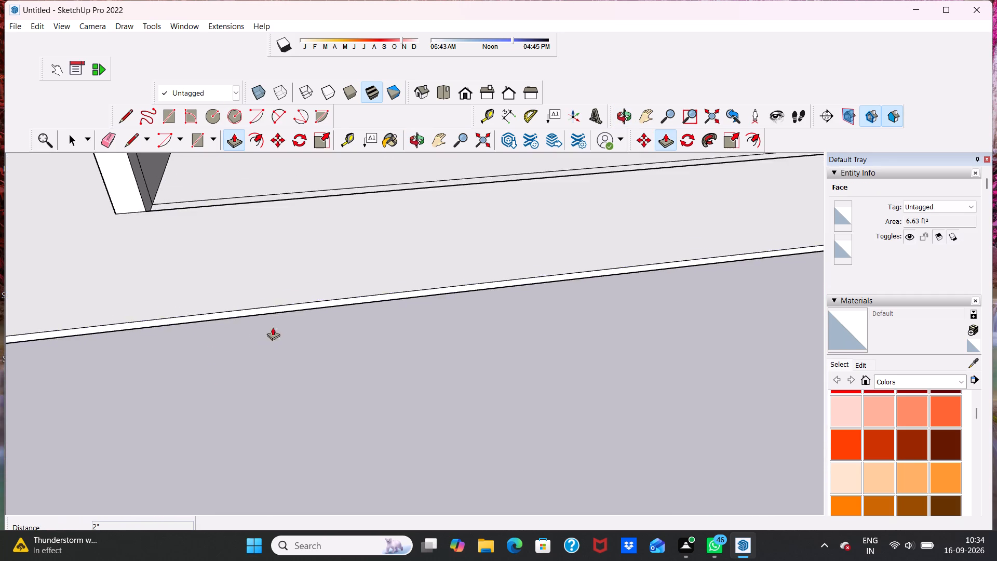
middle_drag(312, 278, 266, 105)
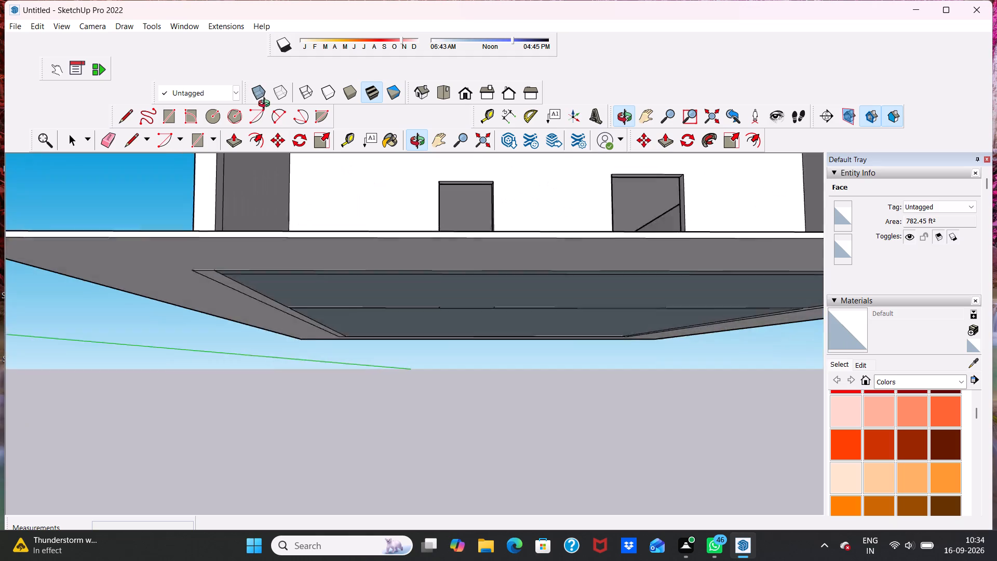
middle_drag(266, 105, 290, 313)
scroll(349, 251, up, 4)
scroll(355, 263, down, 6)
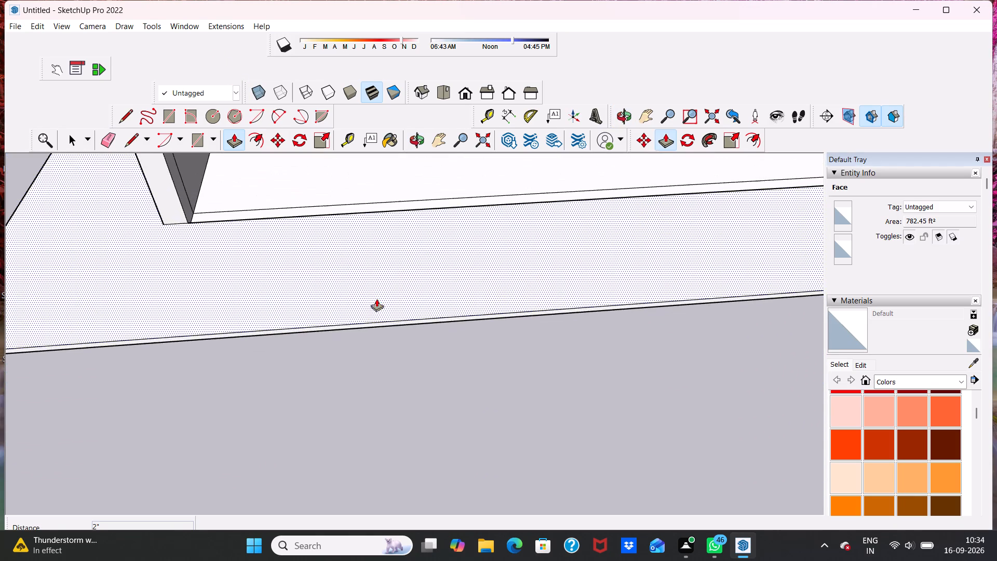
middle_drag(411, 261, 430, 311)
scroll(430, 314, down, 1)
scroll(430, 314, up, 1)
scroll(425, 292, down, 13)
middle_drag(472, 287, 453, 187)
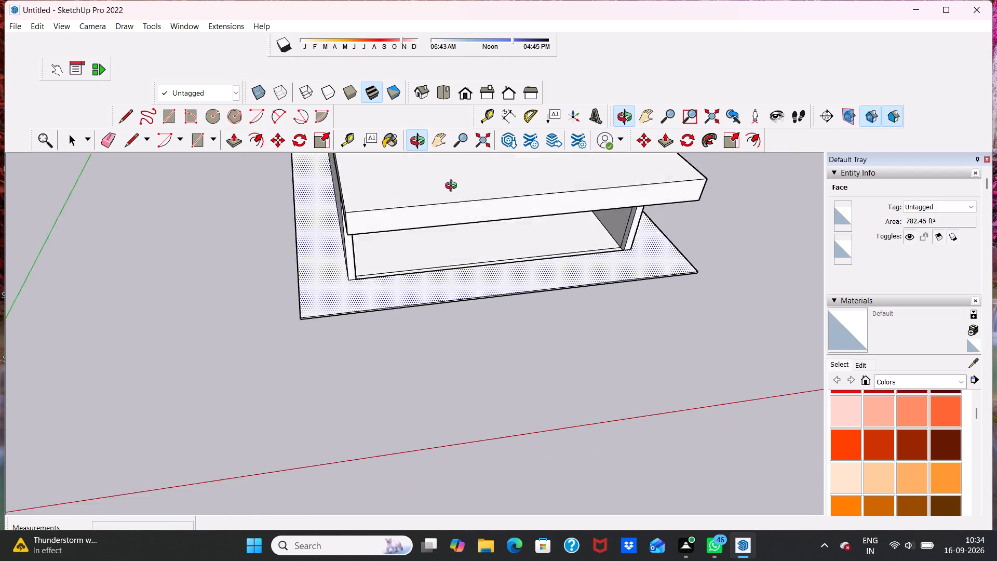
middle_drag(453, 187, 422, 144)
scroll(428, 187, up, 12)
scroll(466, 308, up, 4)
scroll(477, 207, down, 6)
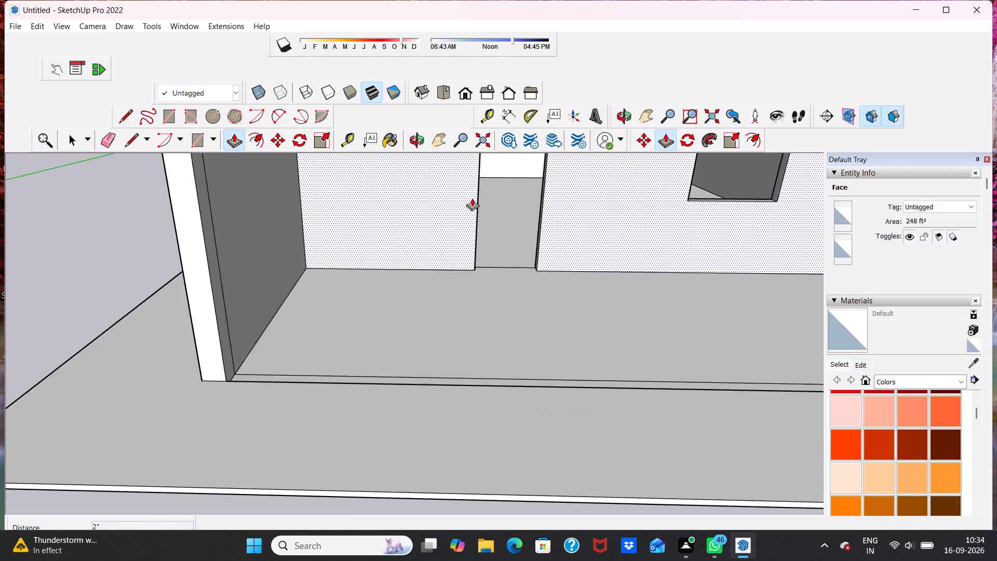
scroll(381, 352, down, 1)
scroll(327, 490, up, 5)
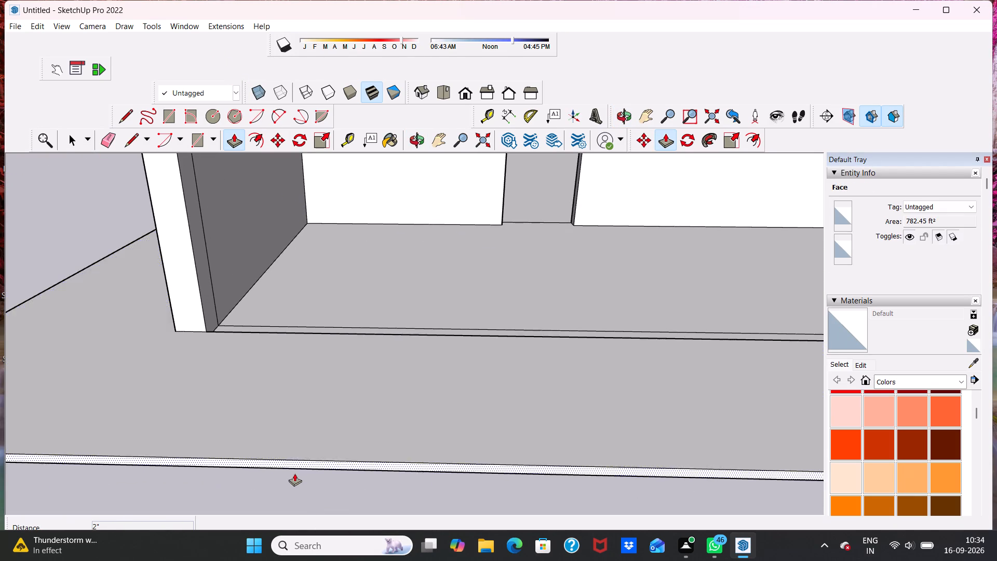
Push/Pull the base's front side face outward about 1' 2 7/16", and outward again about 1' 2 1/4".
scroll(294, 473, up, 5)
drag(304, 454, 285, 525)
scroll(291, 434, down, 9)
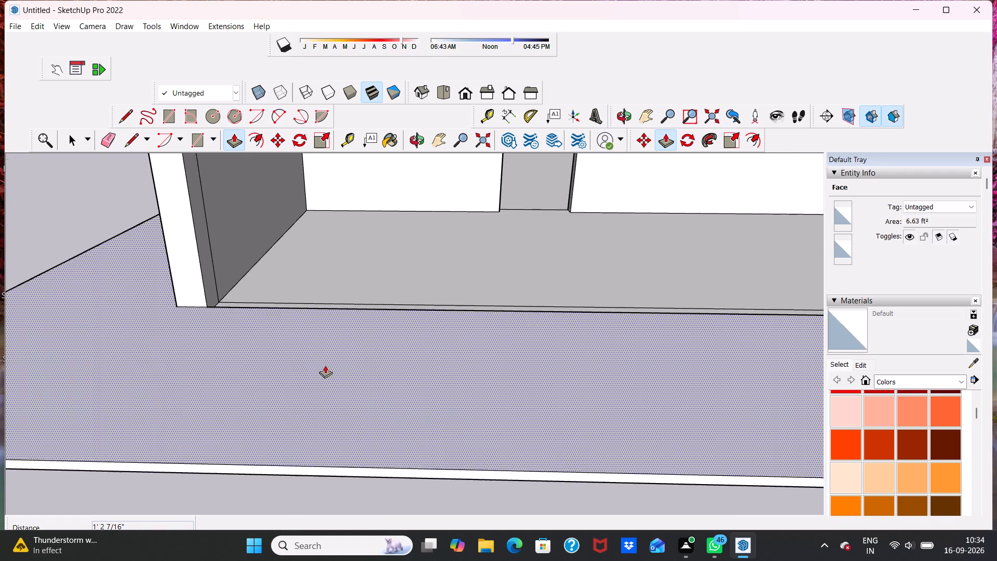
scroll(325, 365, down, 2)
scroll(327, 425, up, 6)
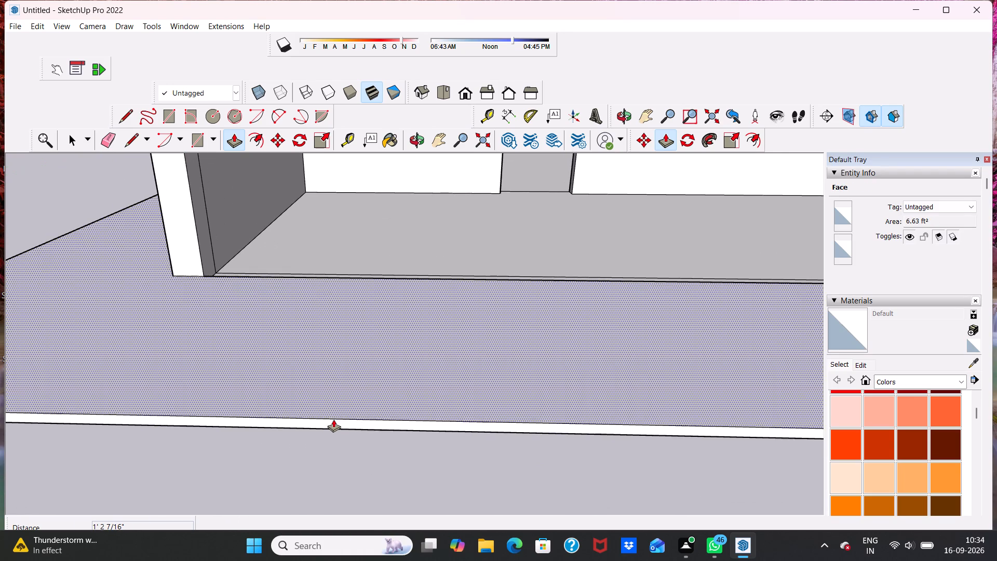
drag(332, 420, 326, 445)
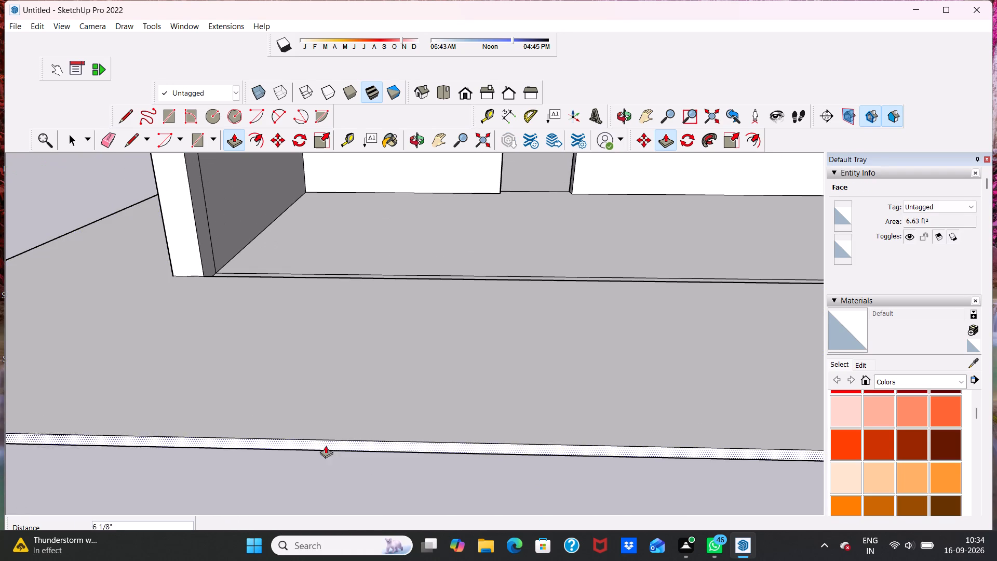
drag(326, 445, 318, 474)
scroll(317, 428, down, 6)
Examine the extended base and the whole building front from below, above and eye level.
middle_drag(335, 406, 468, 288)
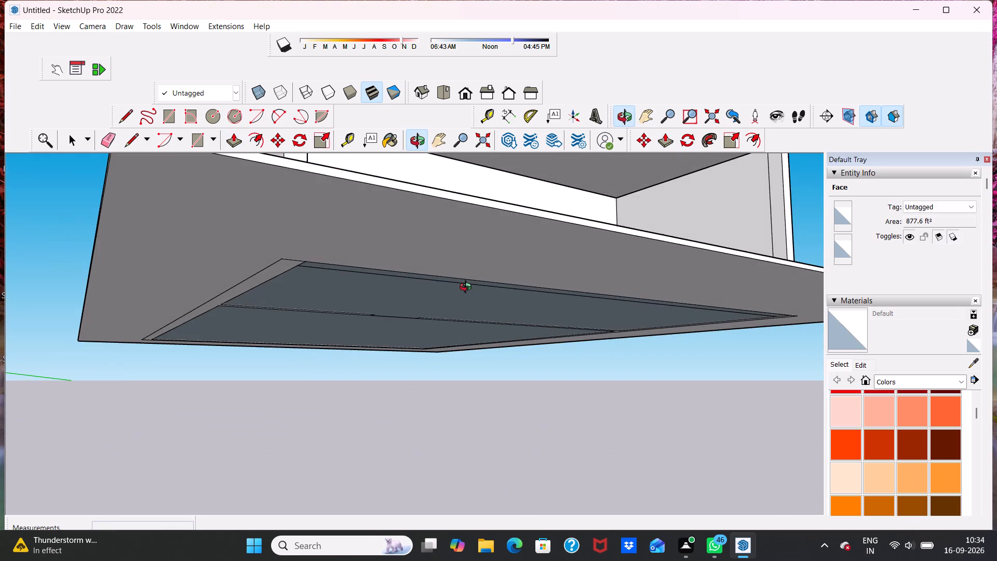
middle_drag(468, 288, 382, 394)
scroll(334, 352, down, 6)
middle_drag(407, 343, 400, 304)
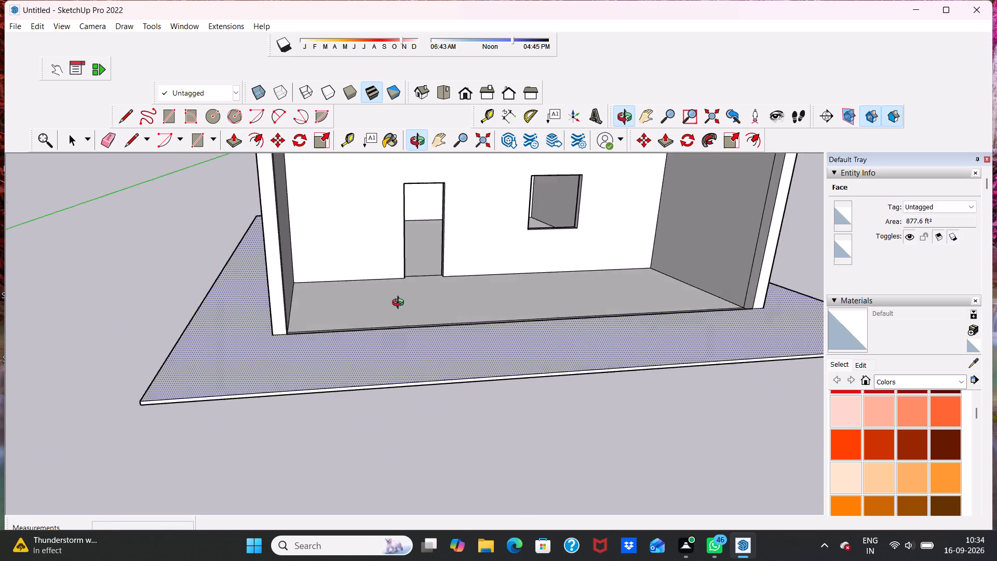
middle_drag(400, 304, 343, 318)
scroll(386, 341, down, 2)
scroll(453, 333, up, 3)
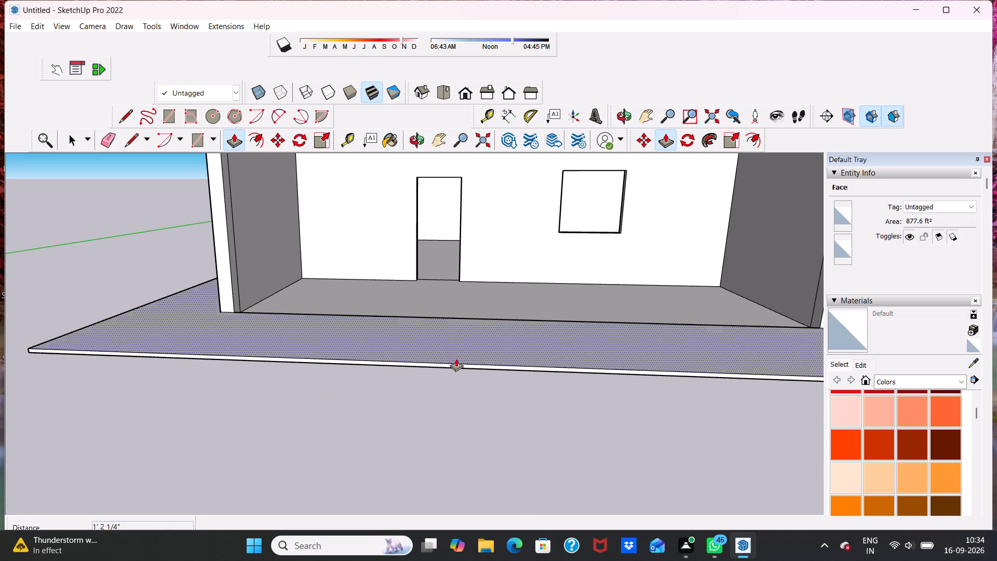
key(space)
key(space)
scroll(422, 230, down, 2)
middle_drag(417, 259, 441, 333)
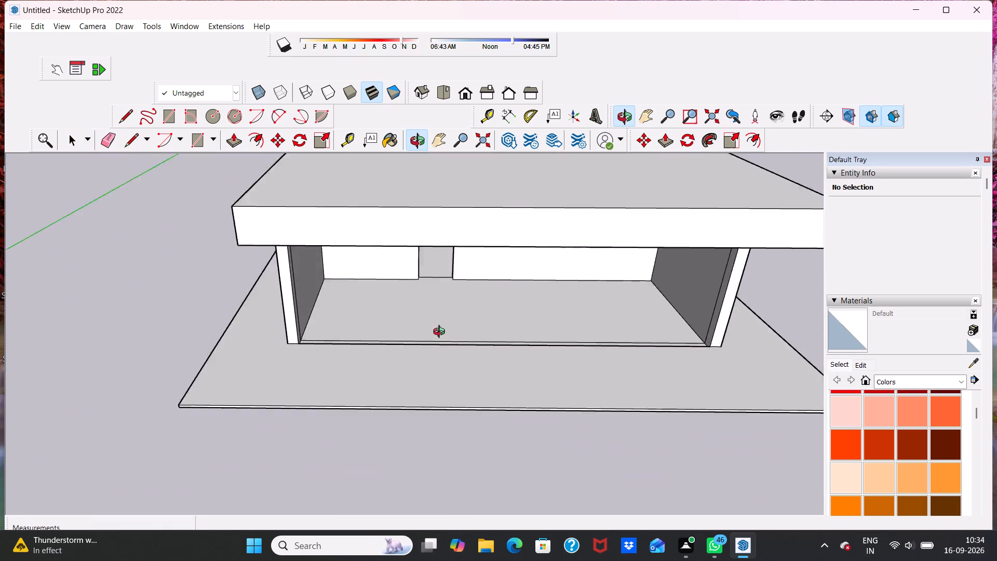
middle_drag(441, 333, 441, 333)
scroll(441, 333, up, 3)
middle_drag(439, 357, 449, 271)
scroll(437, 269, up, 1)
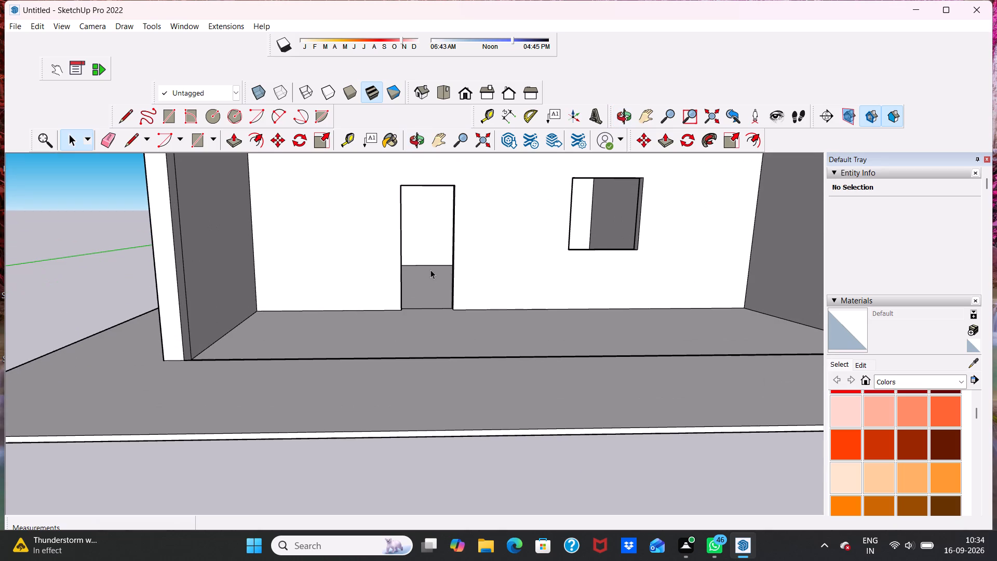
scroll(501, 206, down, 4)
scroll(463, 305, up, 1)
scroll(421, 305, down, 6)
middle_drag(447, 235, 449, 235)
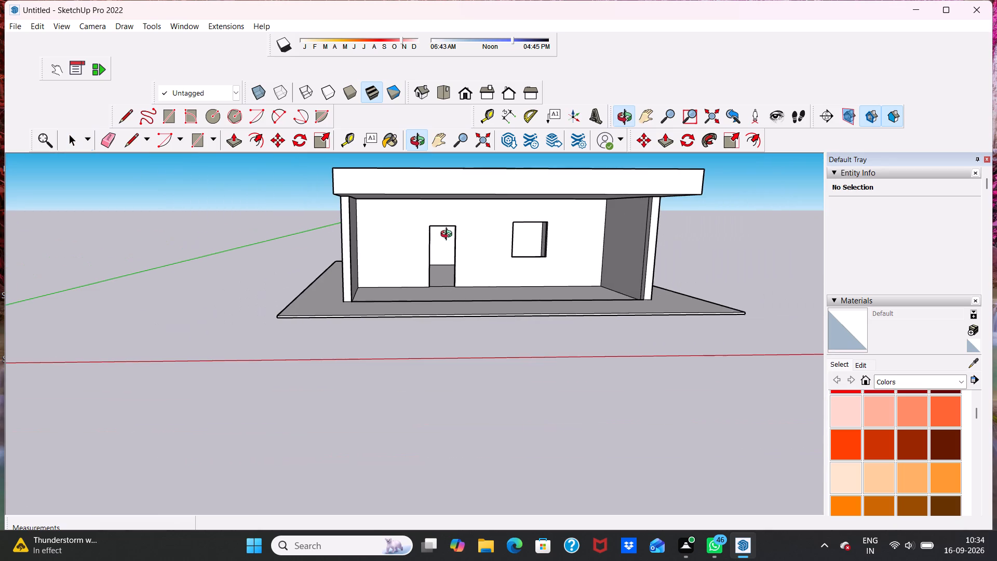
middle_drag(449, 235, 453, 245)
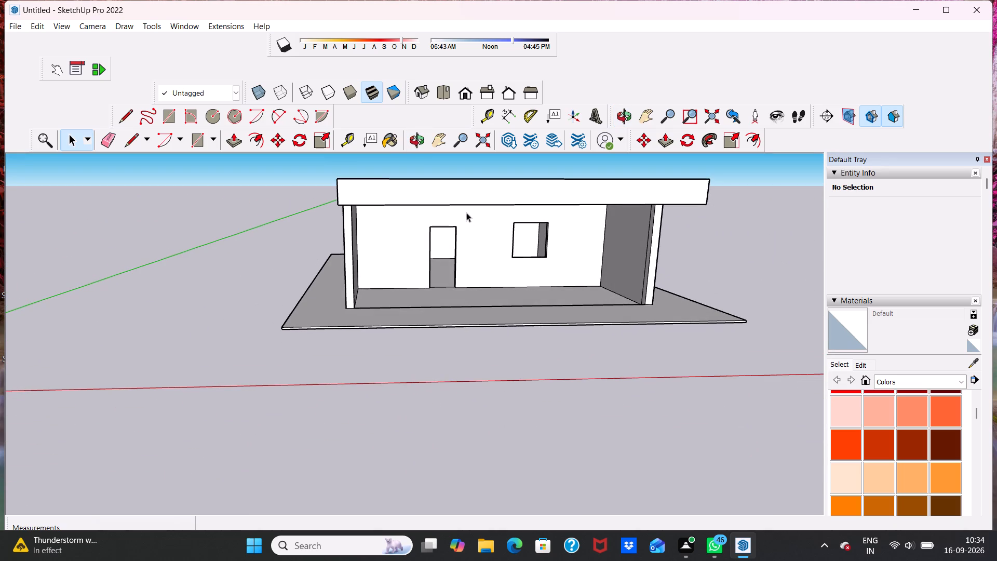
scroll(508, 190, up, 2)
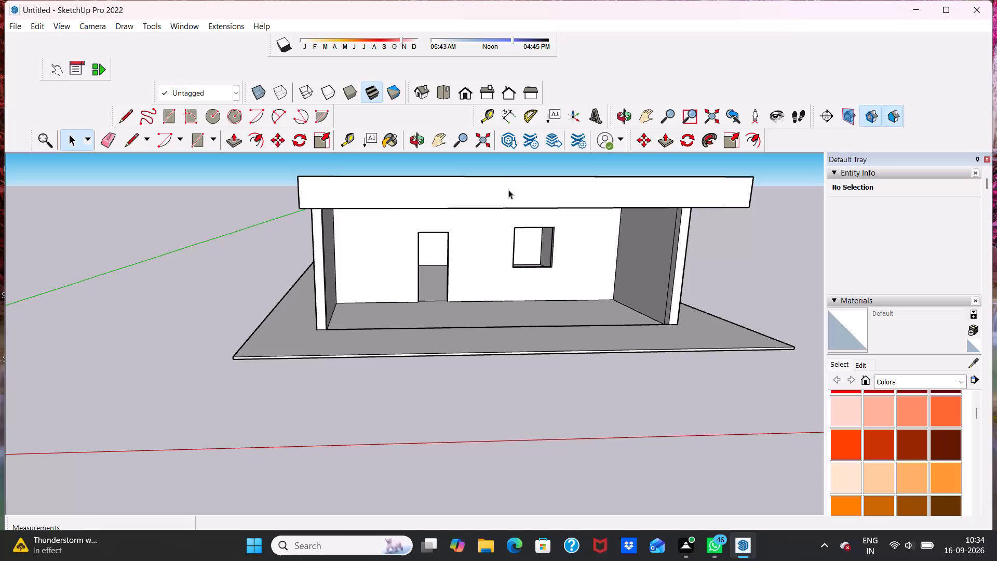
middle_drag(508, 190, 502, 192)
middle_drag(494, 195, 501, 191)
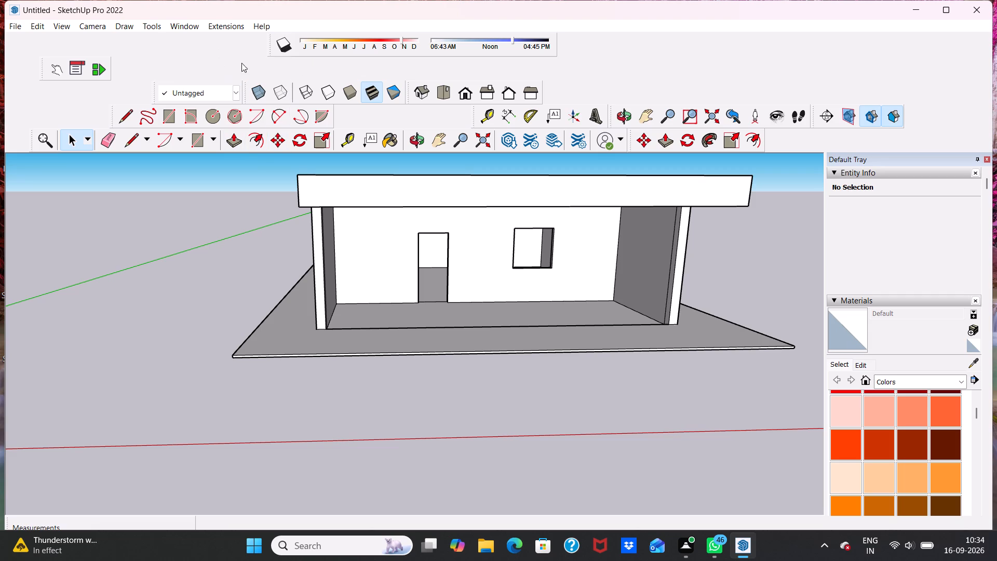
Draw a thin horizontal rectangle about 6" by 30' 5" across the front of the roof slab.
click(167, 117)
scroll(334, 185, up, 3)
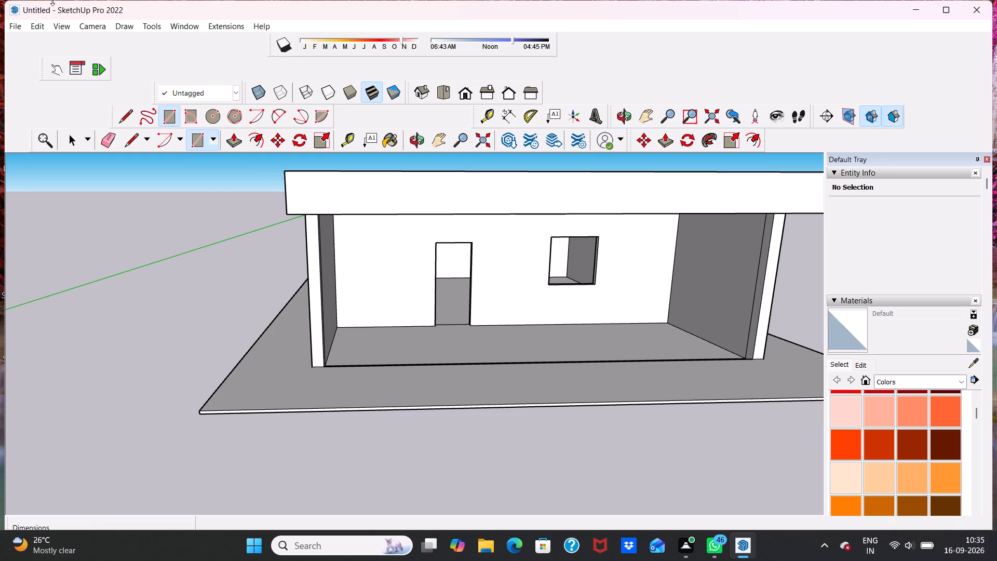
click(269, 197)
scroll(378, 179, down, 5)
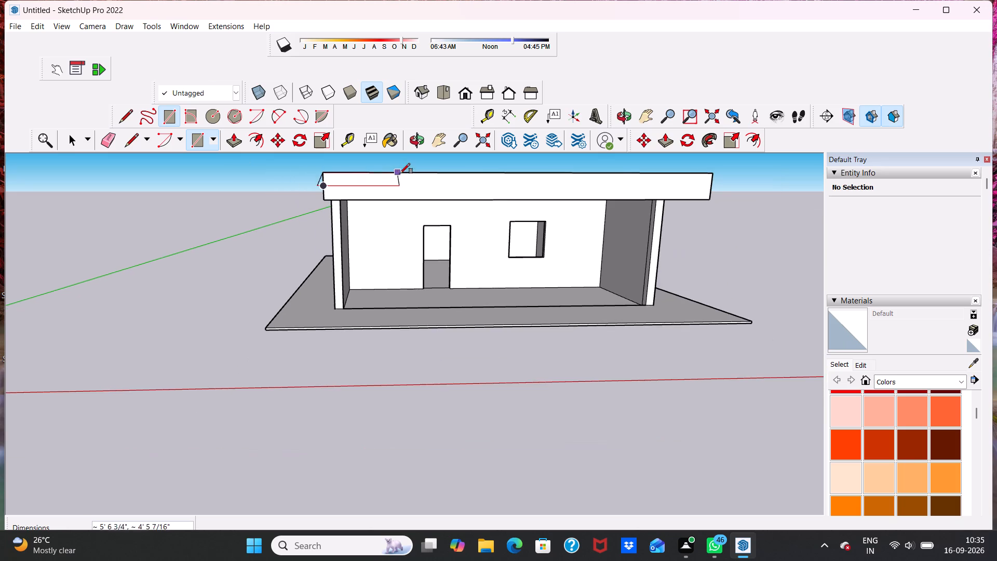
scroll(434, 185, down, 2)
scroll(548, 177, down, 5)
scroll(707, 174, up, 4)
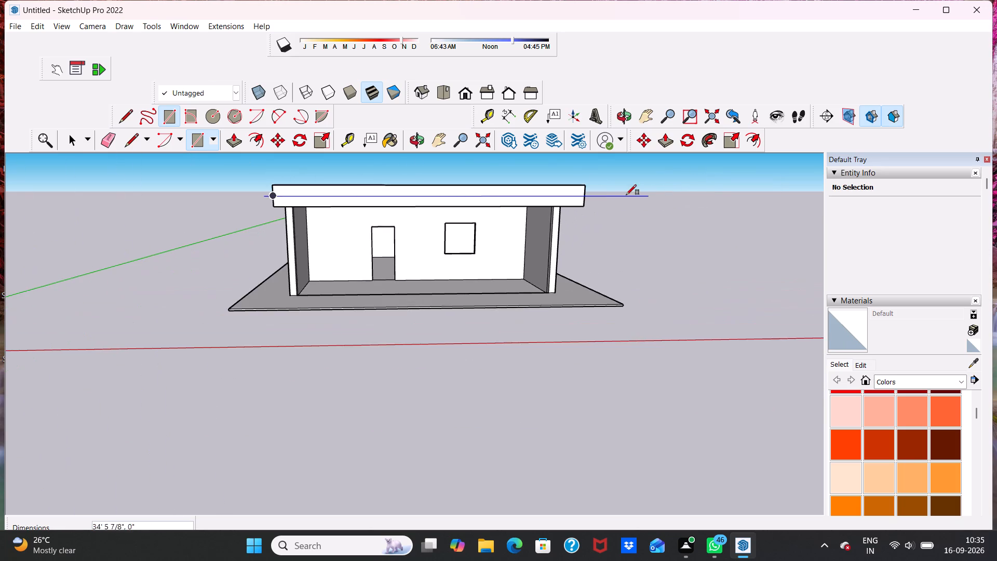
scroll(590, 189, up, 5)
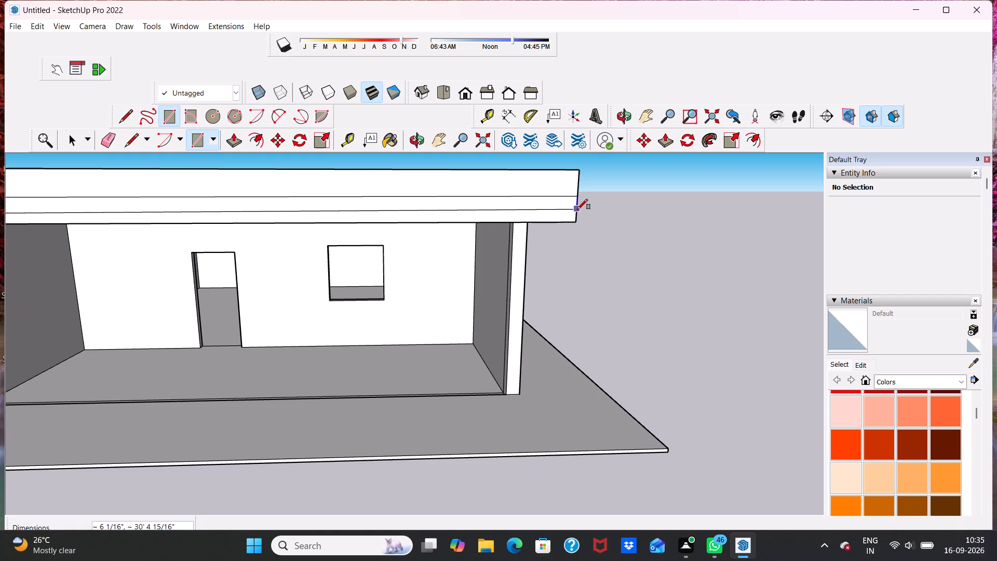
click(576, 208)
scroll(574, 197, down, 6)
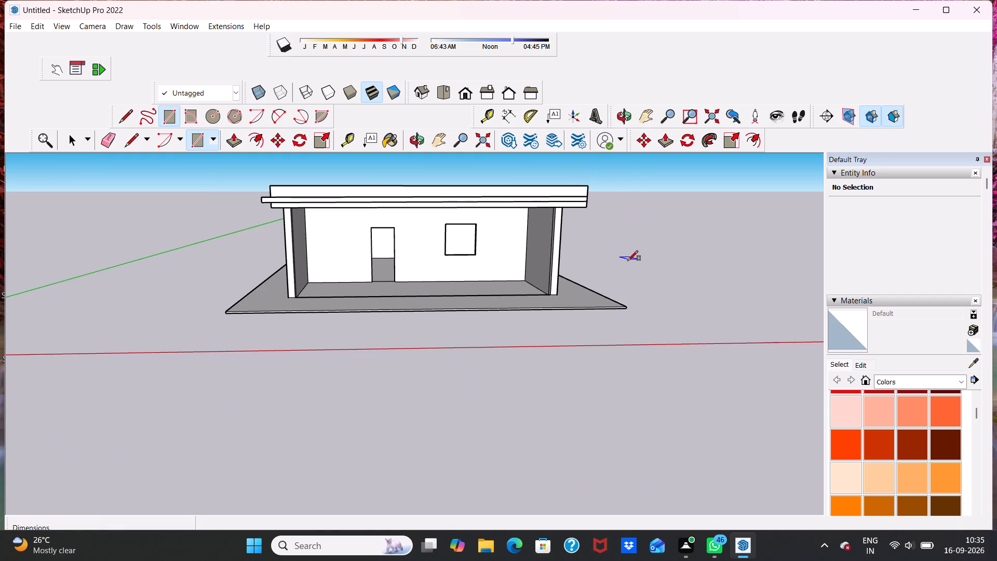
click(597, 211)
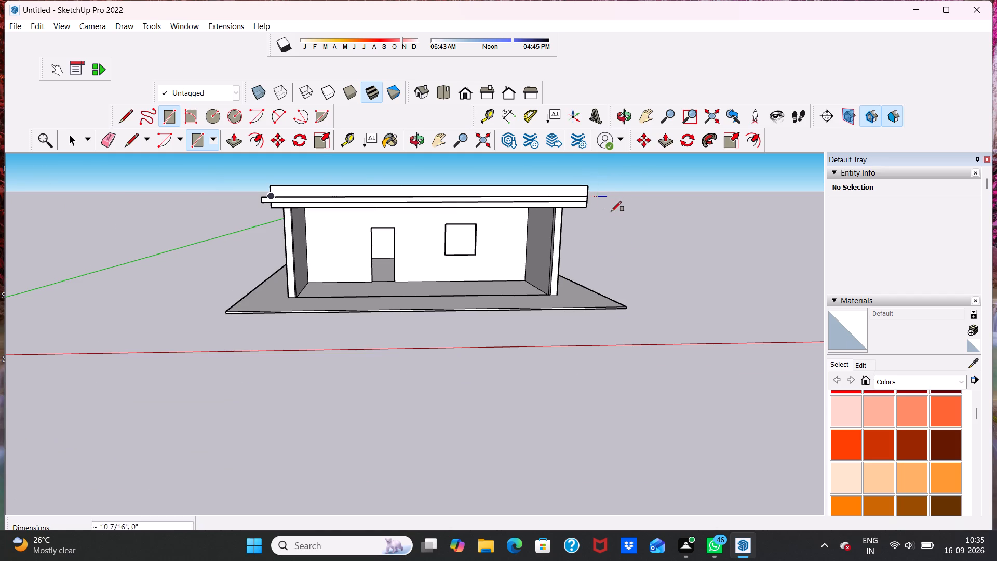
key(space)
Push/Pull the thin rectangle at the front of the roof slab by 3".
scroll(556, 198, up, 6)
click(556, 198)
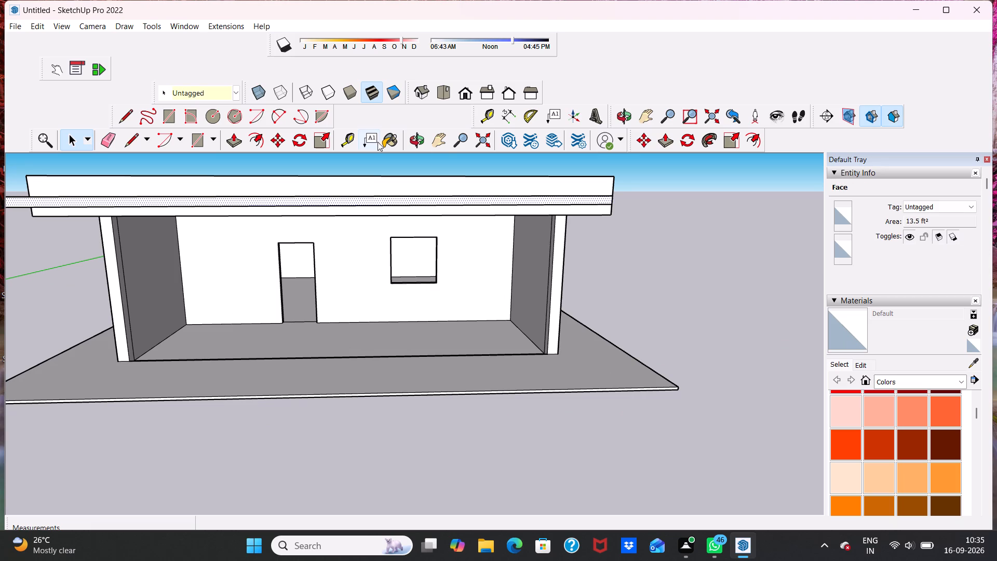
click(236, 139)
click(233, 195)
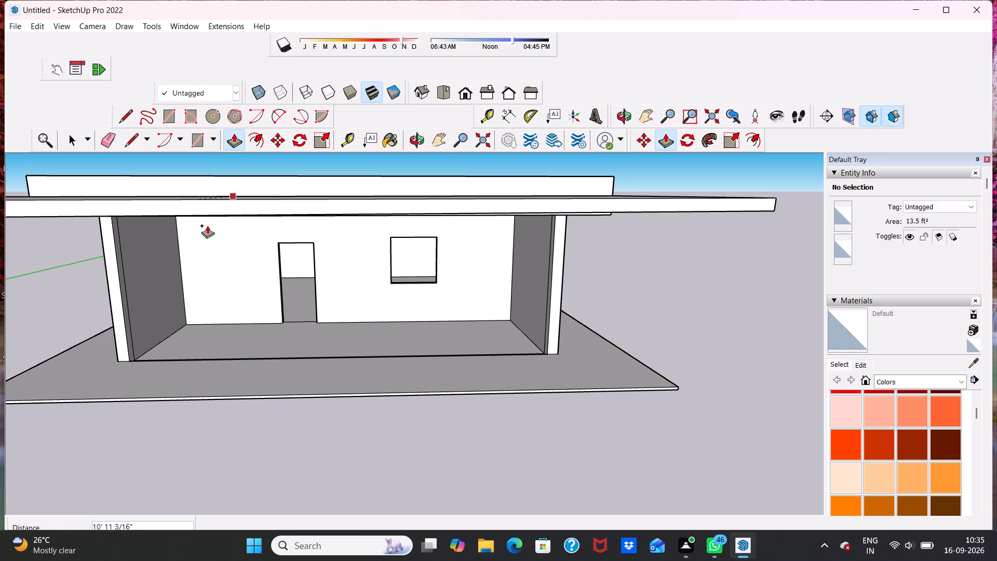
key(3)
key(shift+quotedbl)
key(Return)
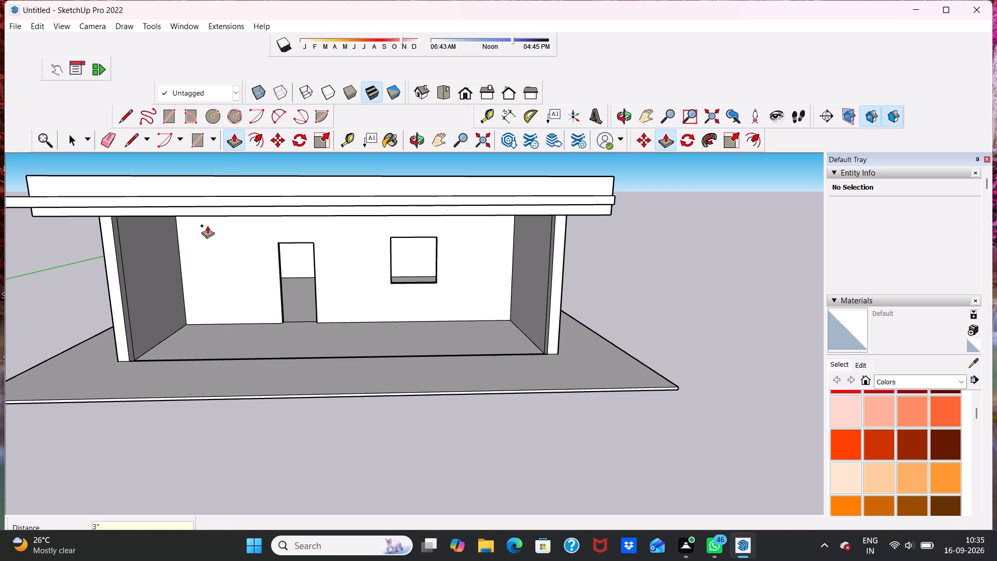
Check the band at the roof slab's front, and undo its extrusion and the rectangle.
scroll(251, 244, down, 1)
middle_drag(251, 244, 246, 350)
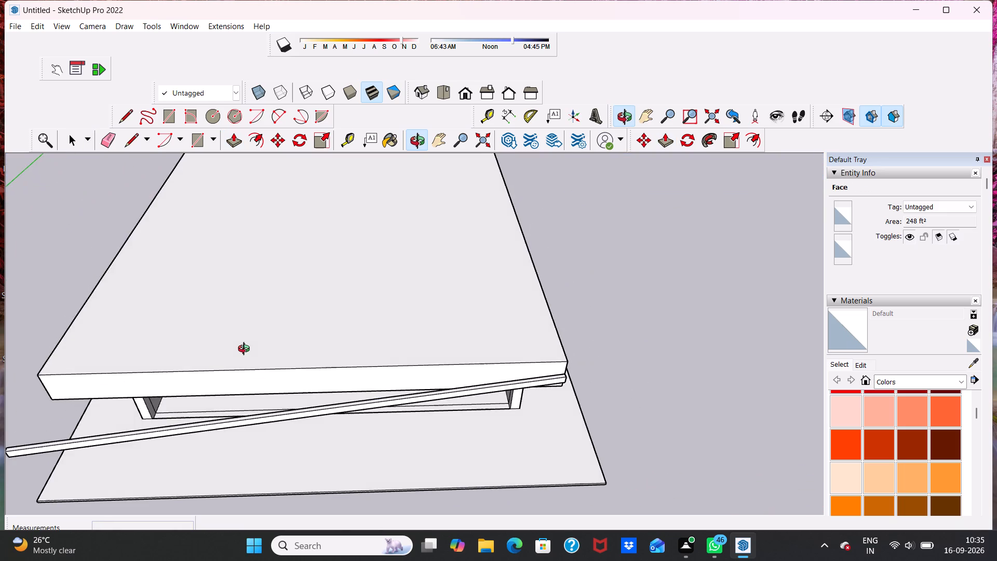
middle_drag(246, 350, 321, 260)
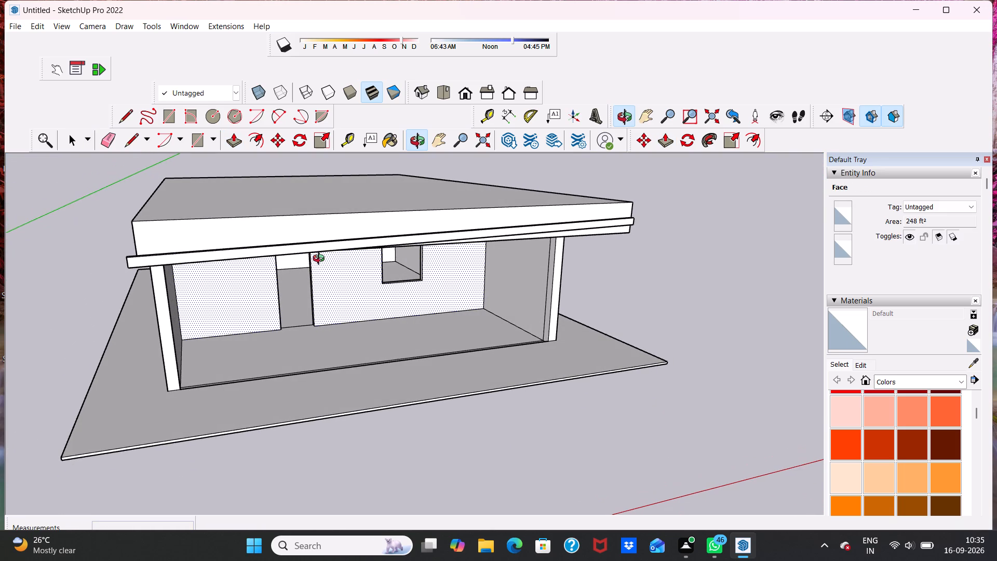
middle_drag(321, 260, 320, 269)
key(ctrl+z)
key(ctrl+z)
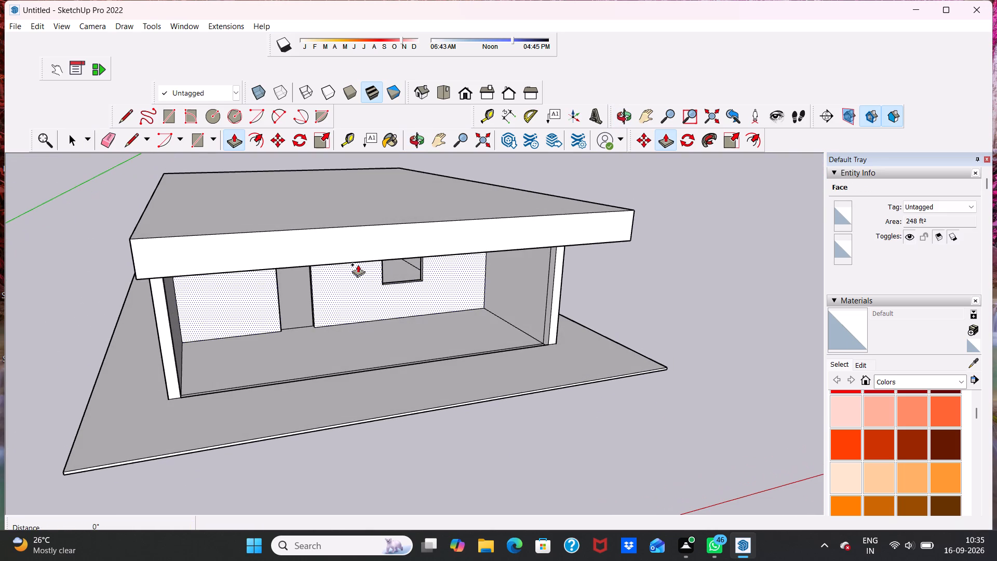
In front view, draw a thin rectangle about 19' 10" by 6 5/8" along the front of the roof slab.
click(466, 91)
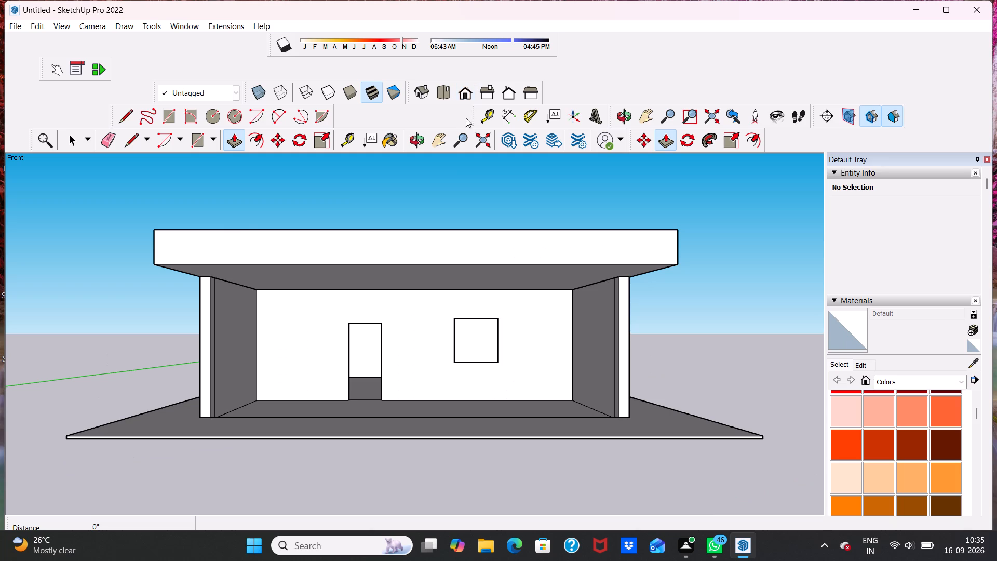
click(169, 113)
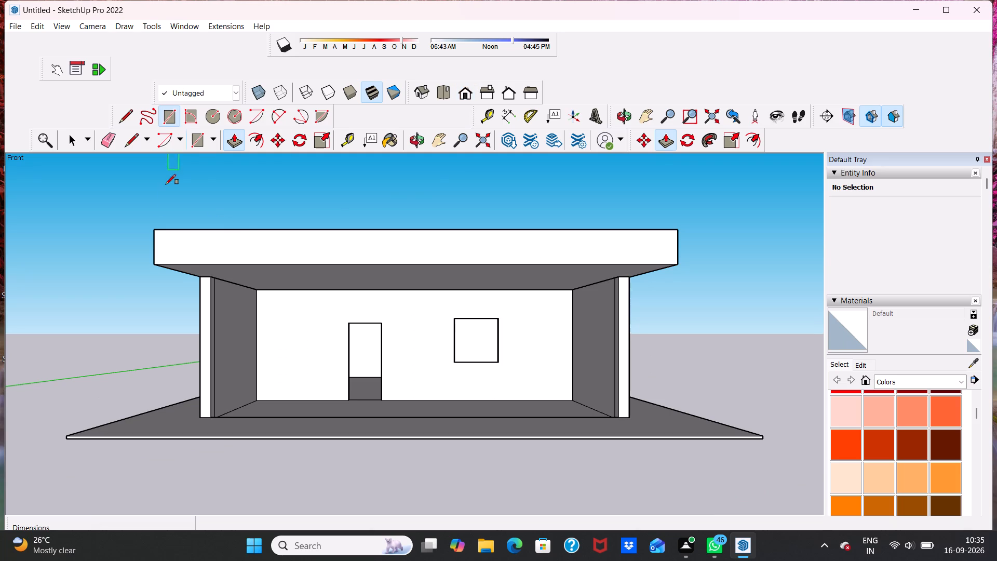
click(139, 247)
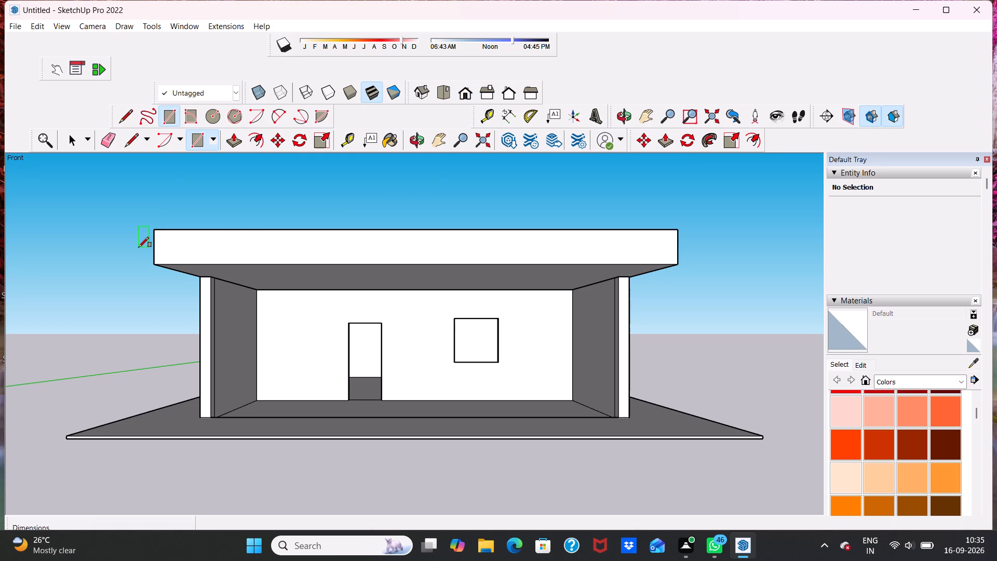
scroll(290, 246, up, 4)
scroll(513, 268, down, 5)
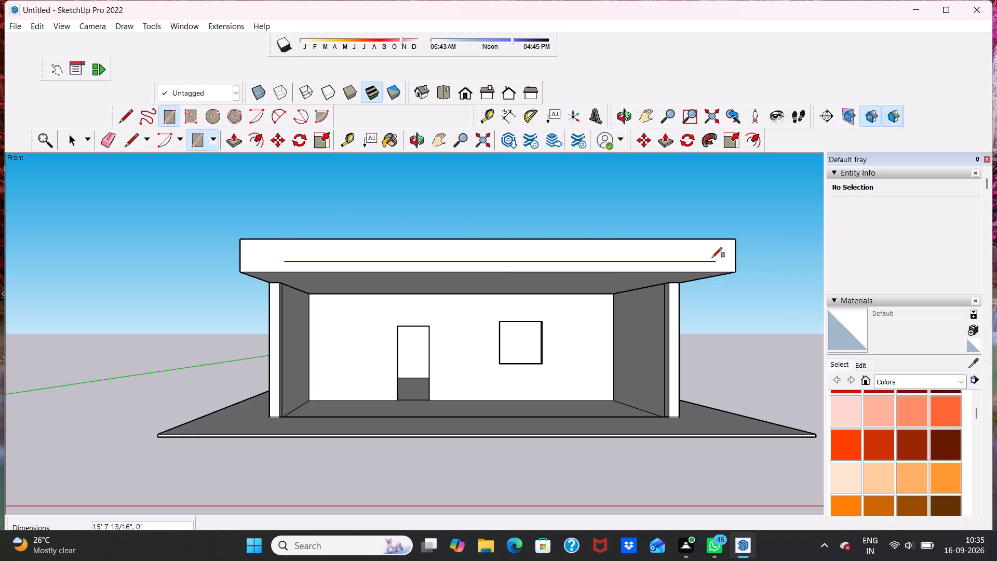
click(170, 114)
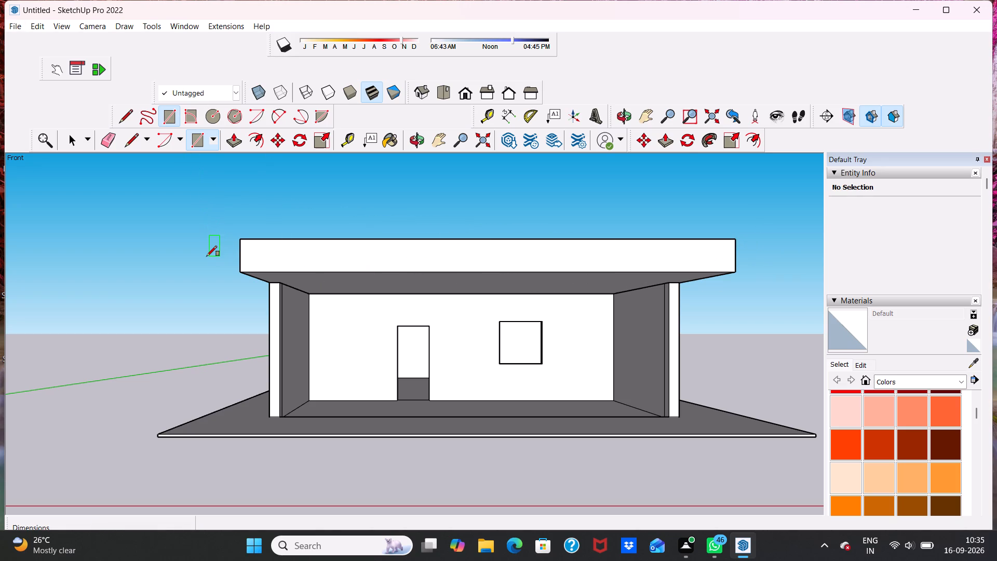
click(207, 256)
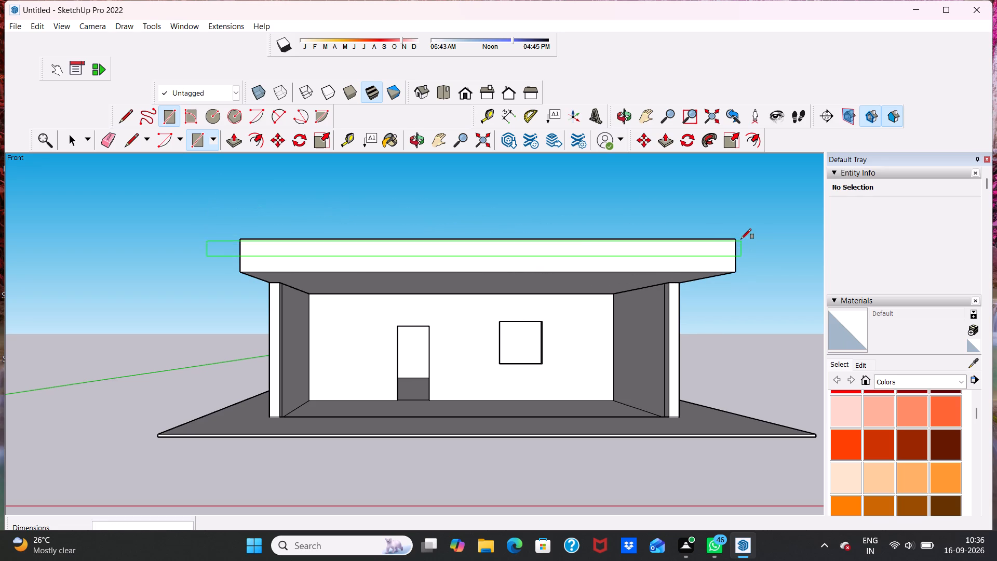
scroll(734, 250, down, 2)
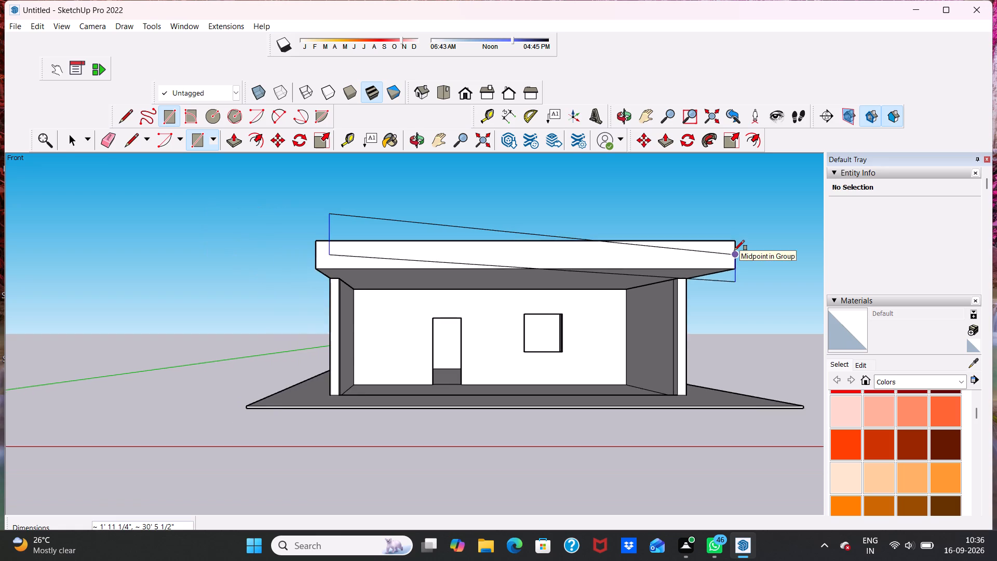
scroll(734, 250, down, 2)
scroll(729, 248, up, 3)
scroll(712, 247, down, 2)
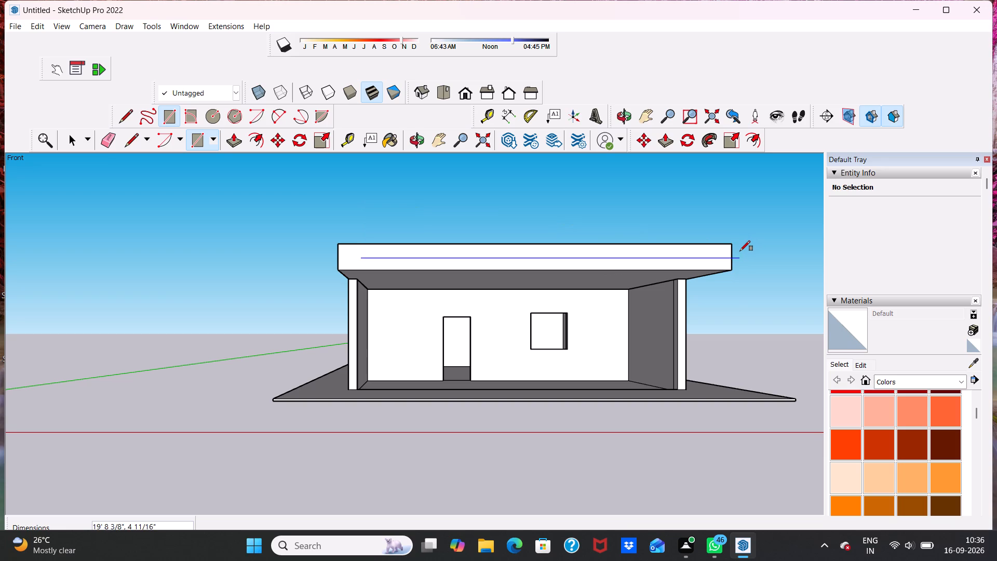
click(743, 247)
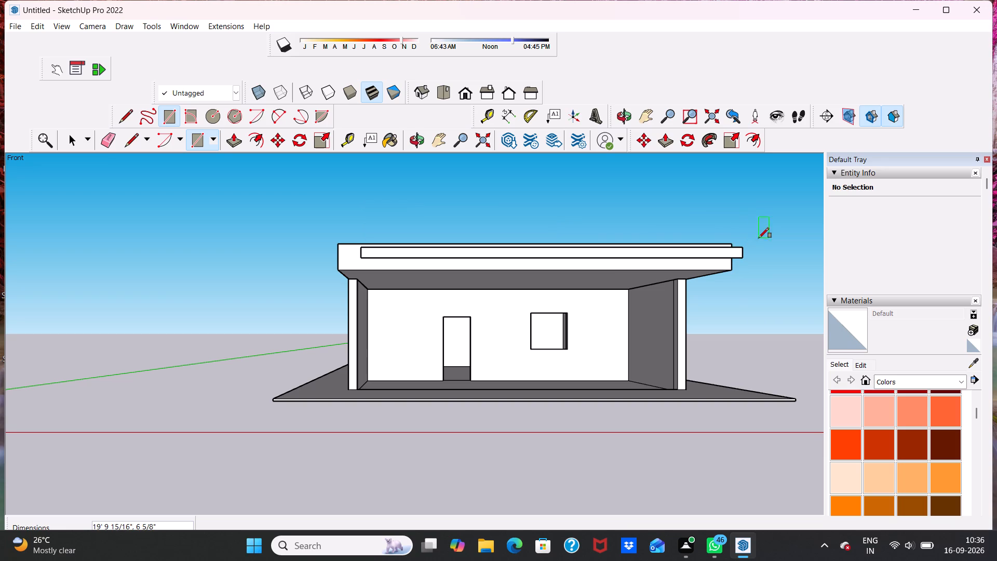
Move the thin rectangle onto the roof slab's front face, aligning its short edge with the slab's front-left corner.
key(space)
middle_drag(662, 228, 825, 290)
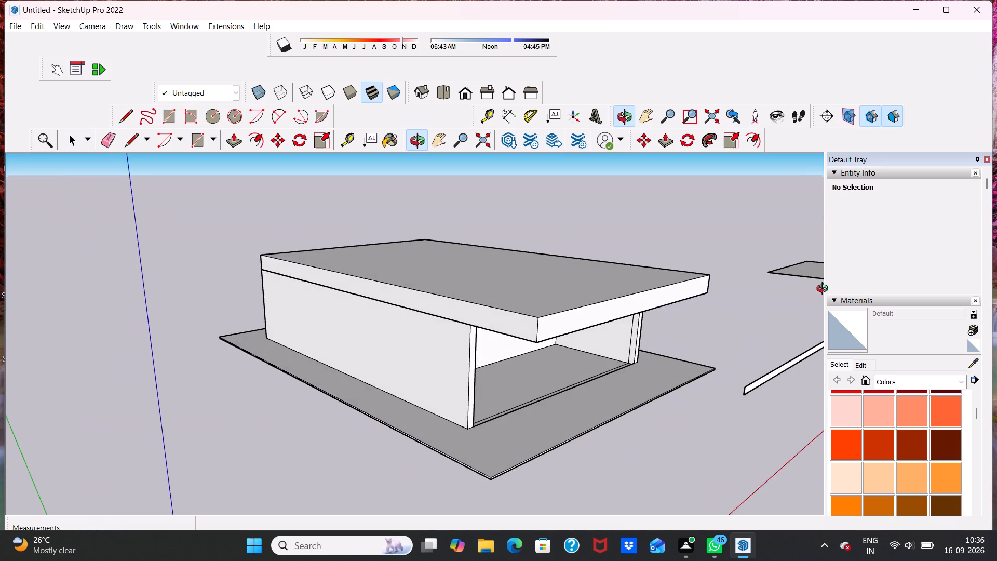
middle_drag(825, 290, 668, 273)
scroll(622, 235, down, 4)
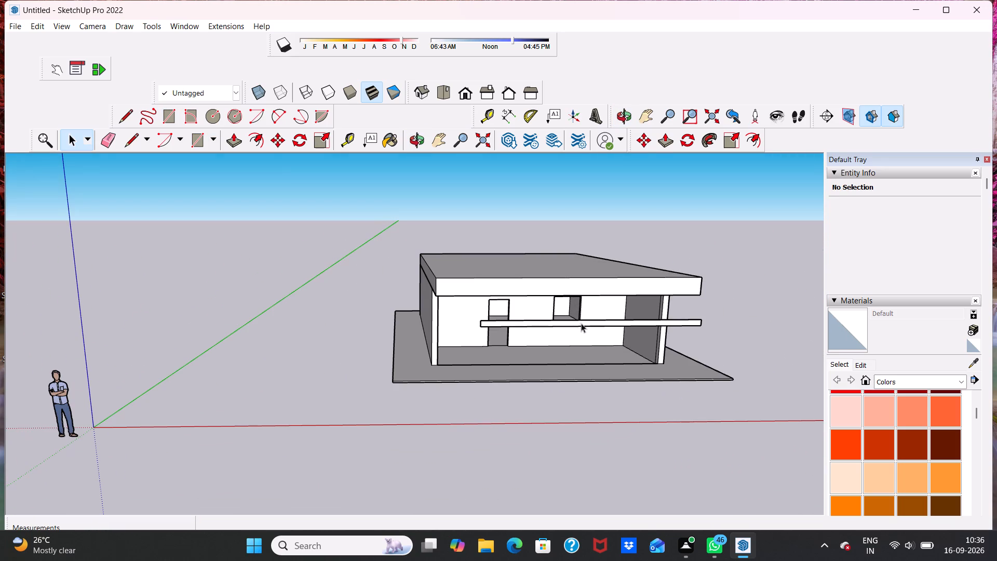
double_click(577, 308)
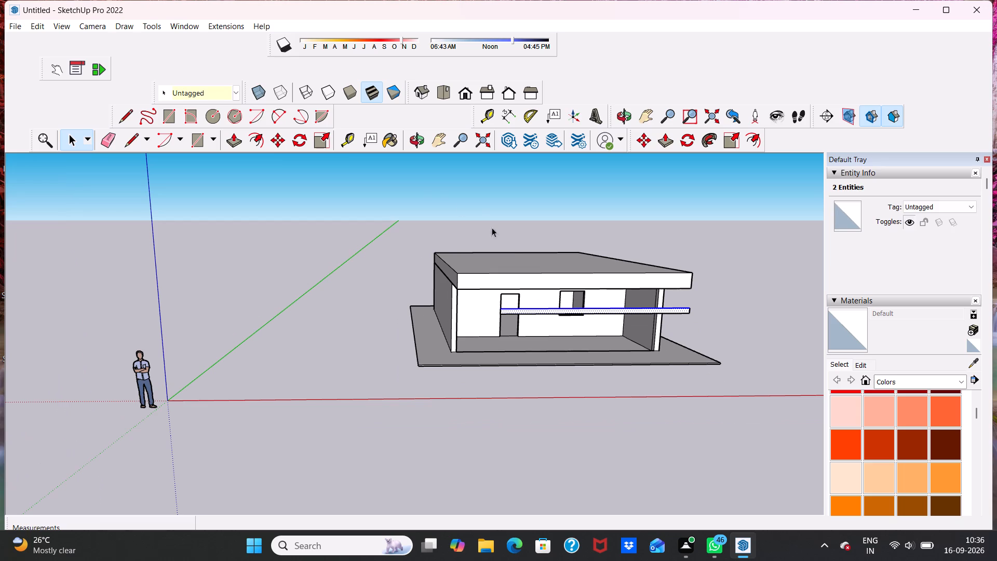
click(279, 139)
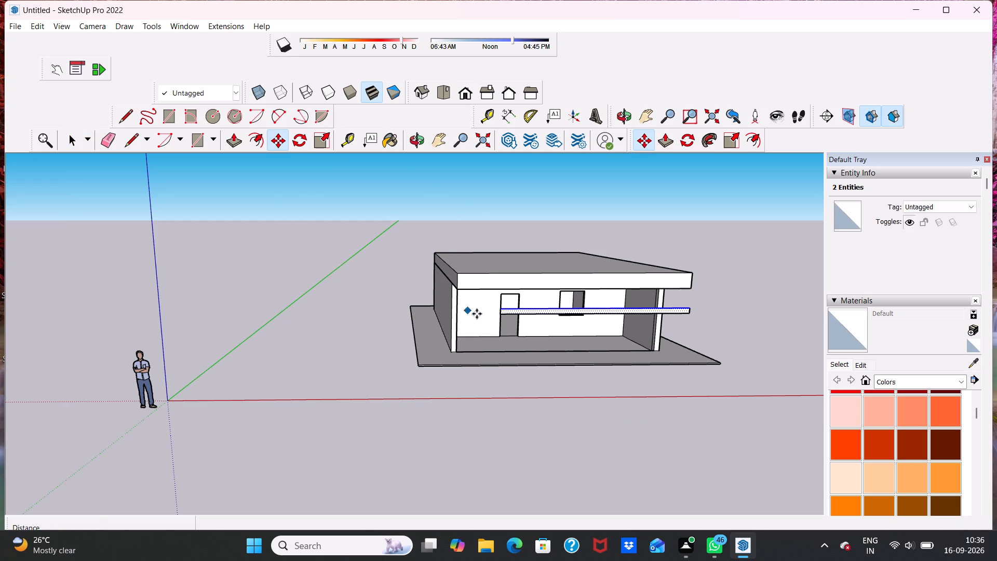
drag(505, 310, 473, 289)
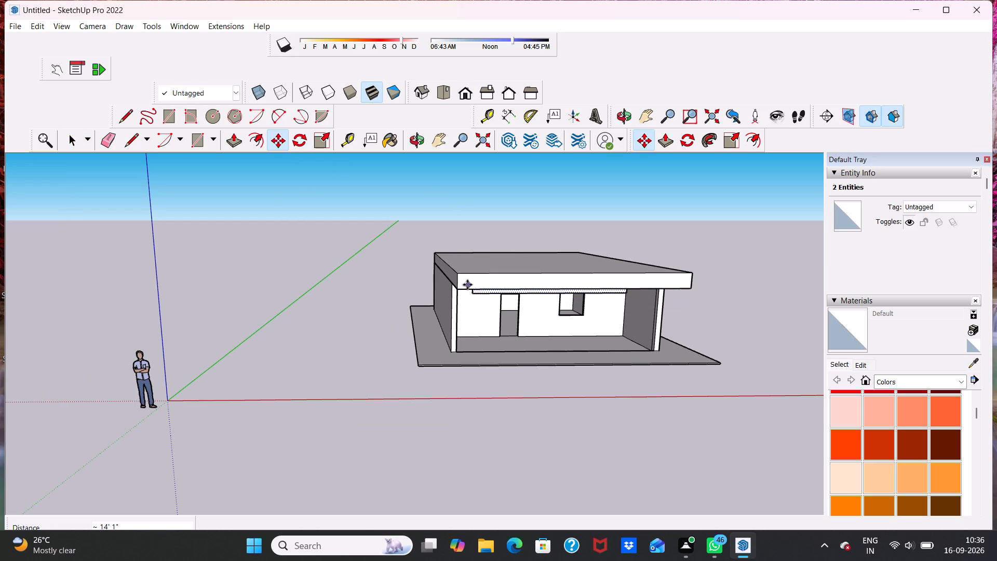
drag(477, 295, 443, 290)
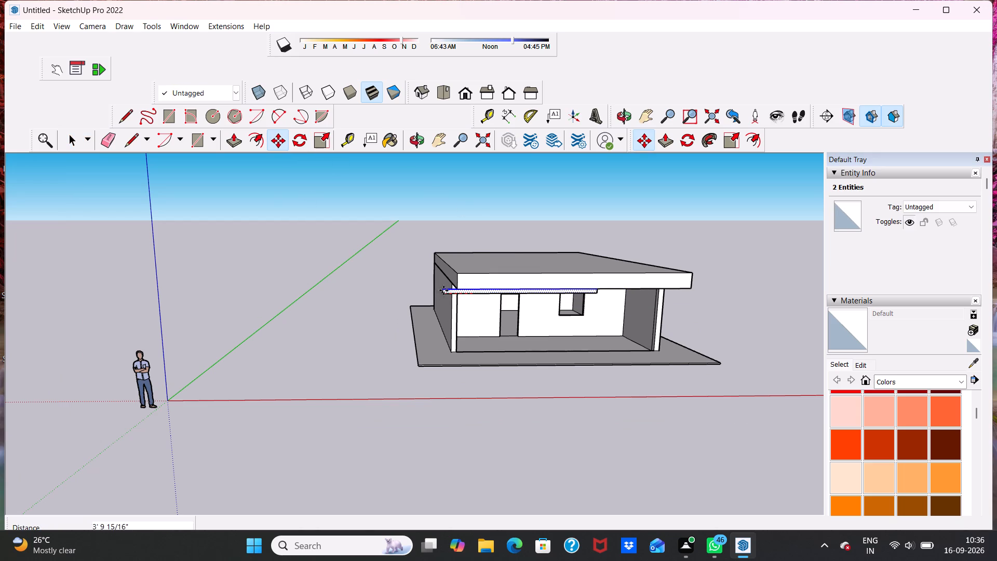
drag(443, 290, 461, 281)
scroll(501, 292, up, 6)
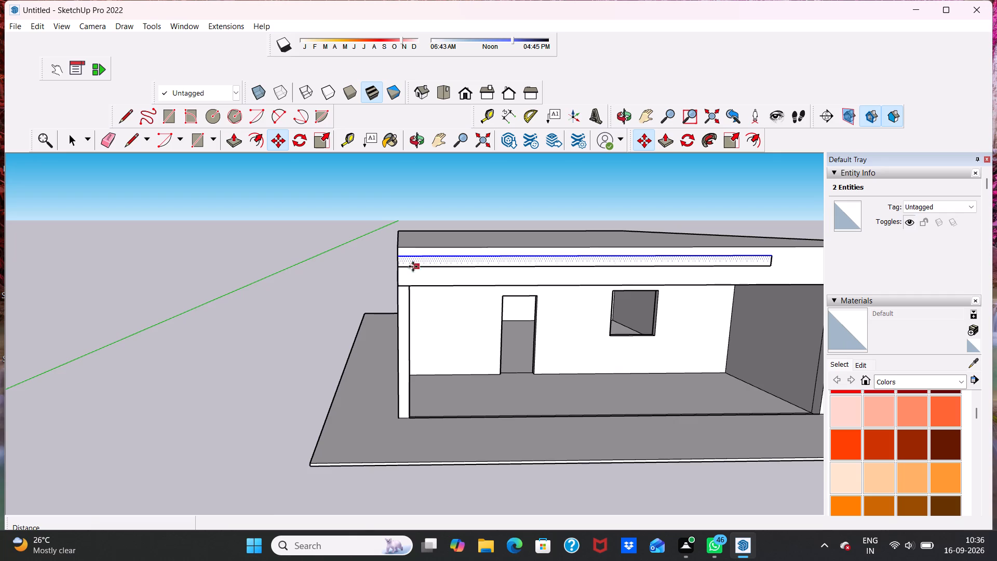
scroll(409, 253, up, 11)
scroll(403, 277, down, 7)
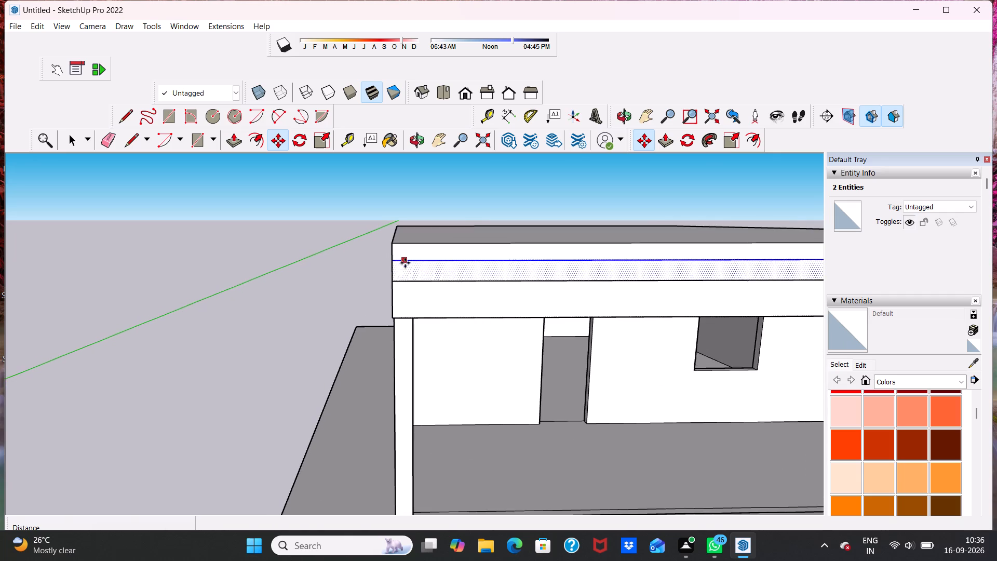
scroll(405, 263, down, 3)
Push/Pull the thin rectangle on the roof slab's front face outward by 1'.
key(space)
click(459, 271)
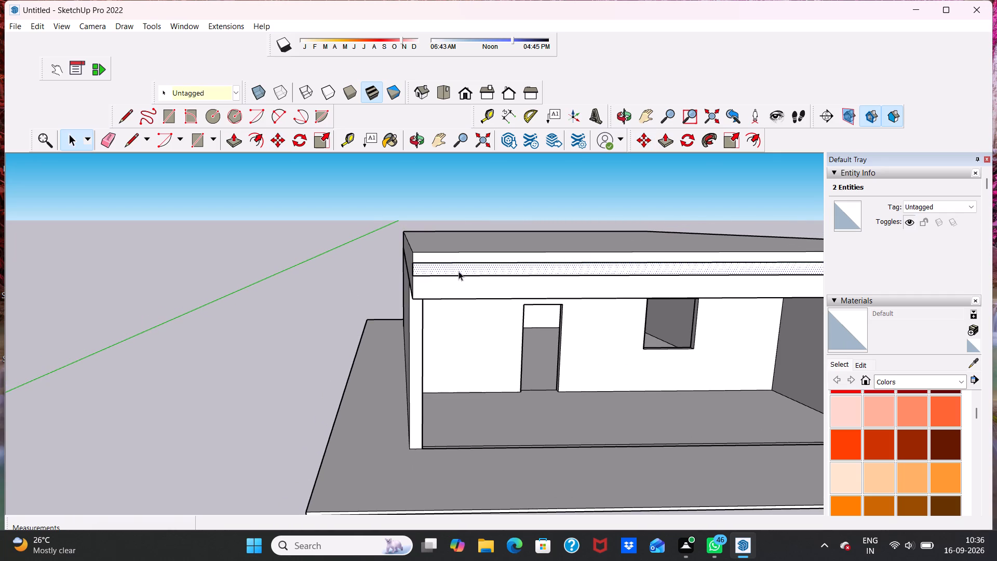
click(234, 140)
drag(464, 263, 473, 293)
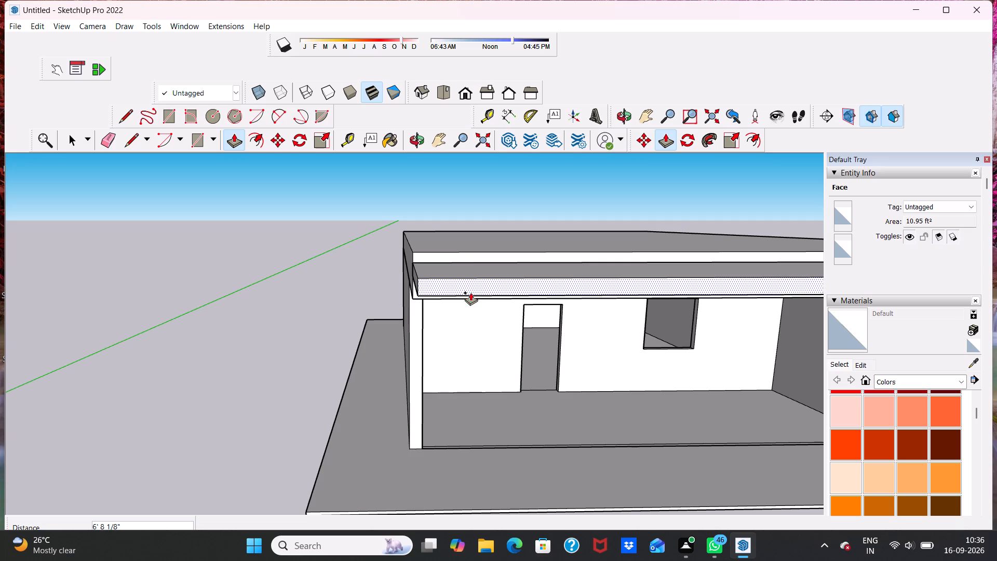
key(1)
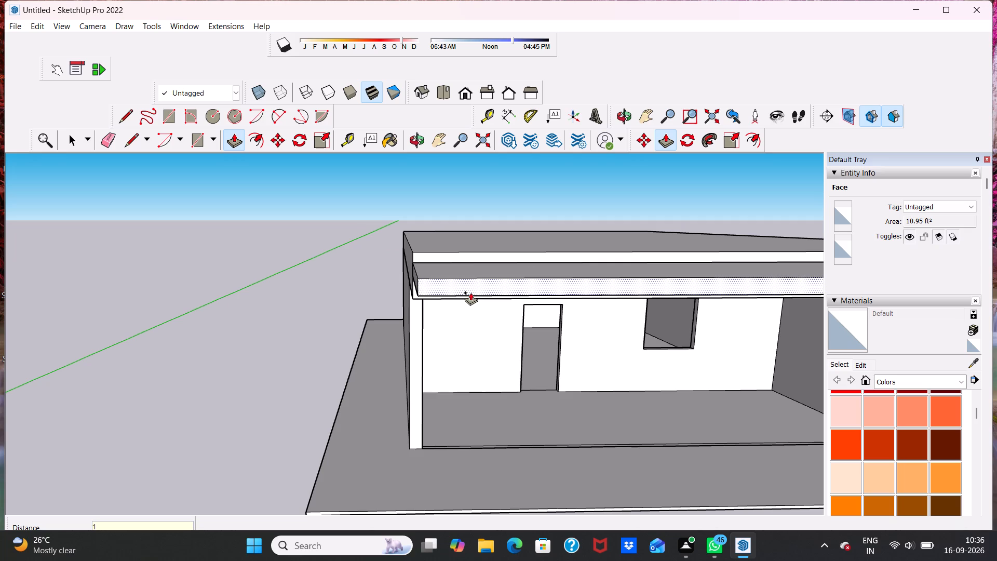
key(apostrophe)
key(Return)
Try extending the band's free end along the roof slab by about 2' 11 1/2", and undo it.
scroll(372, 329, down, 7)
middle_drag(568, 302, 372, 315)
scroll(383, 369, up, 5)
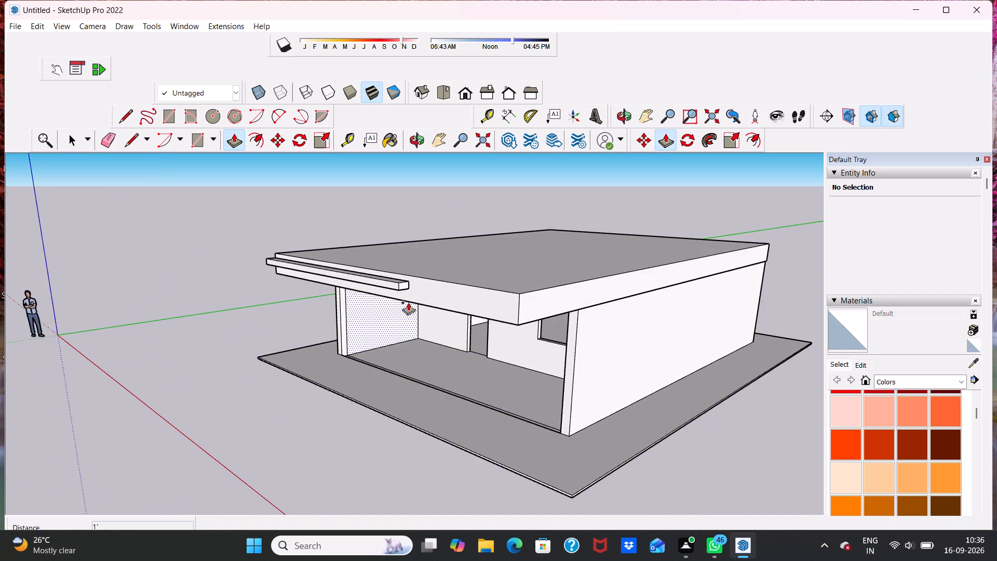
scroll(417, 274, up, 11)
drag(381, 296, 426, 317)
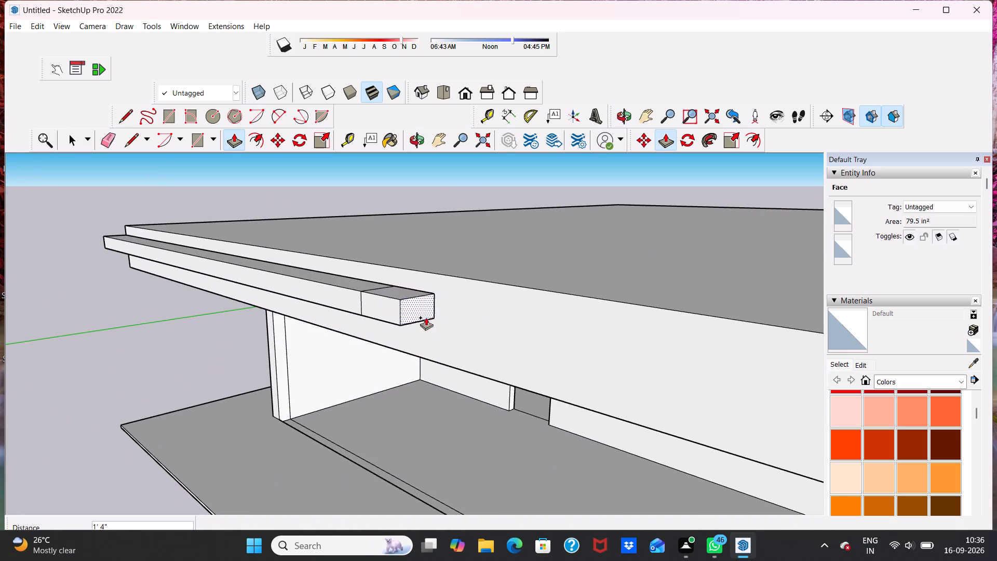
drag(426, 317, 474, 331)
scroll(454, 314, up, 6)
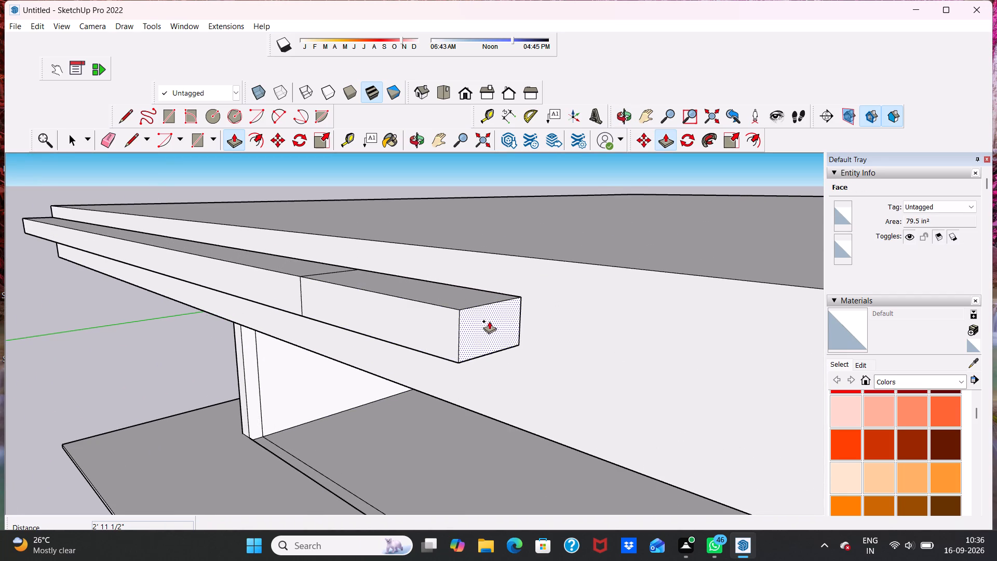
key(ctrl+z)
Push/Pull the band's free end about 10' 3 1/4" to reach the far end of the slab's front face.
scroll(361, 298, up, 4)
click(335, 288)
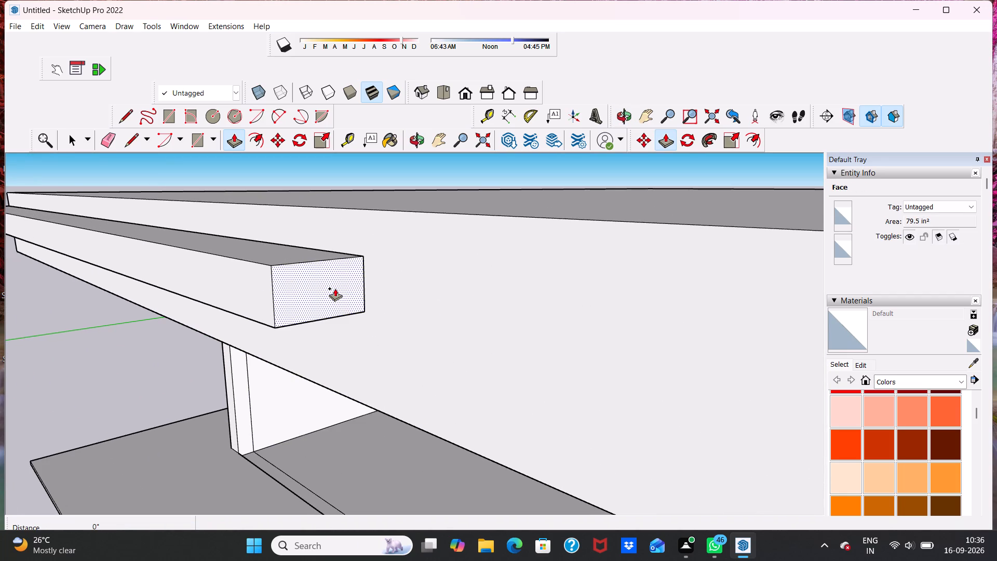
scroll(611, 367, down, 20)
scroll(611, 367, down, 4)
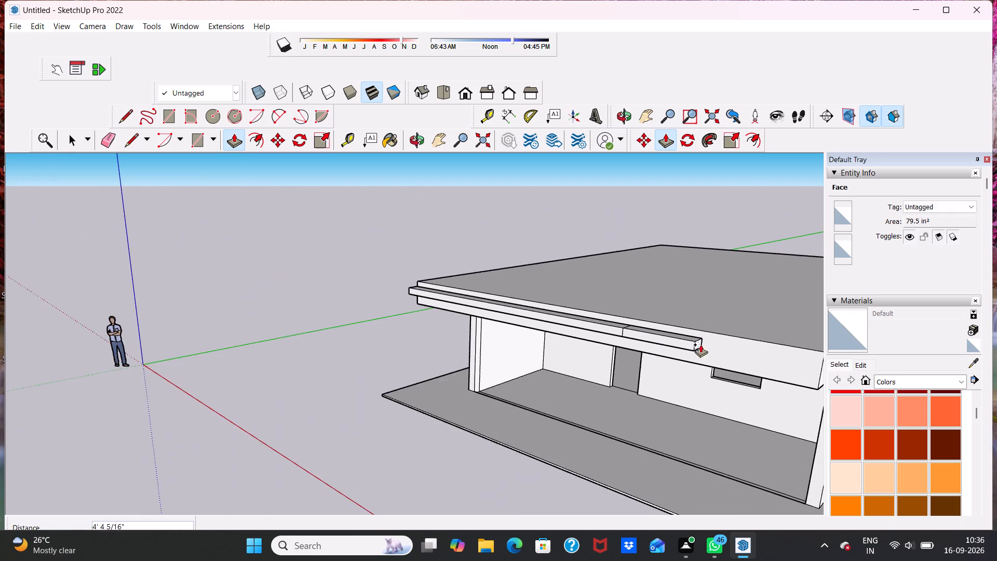
scroll(700, 344, down, 7)
scroll(781, 369, up, 4)
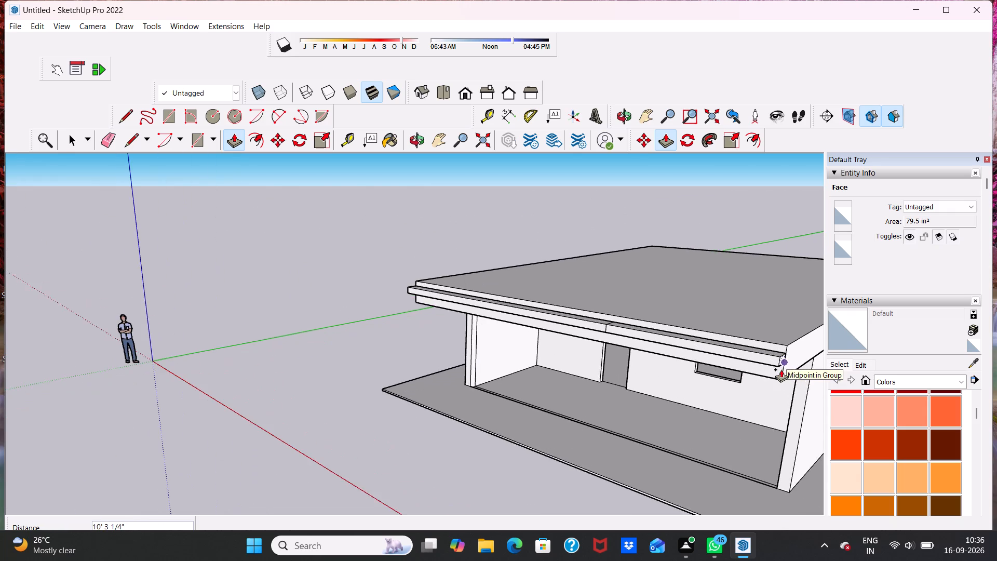
scroll(781, 369, up, 6)
click(787, 366)
Push/Pull the band's opposite end face outward so it projects past the roof slab's left side edge.
middle_drag(538, 340, 617, 350)
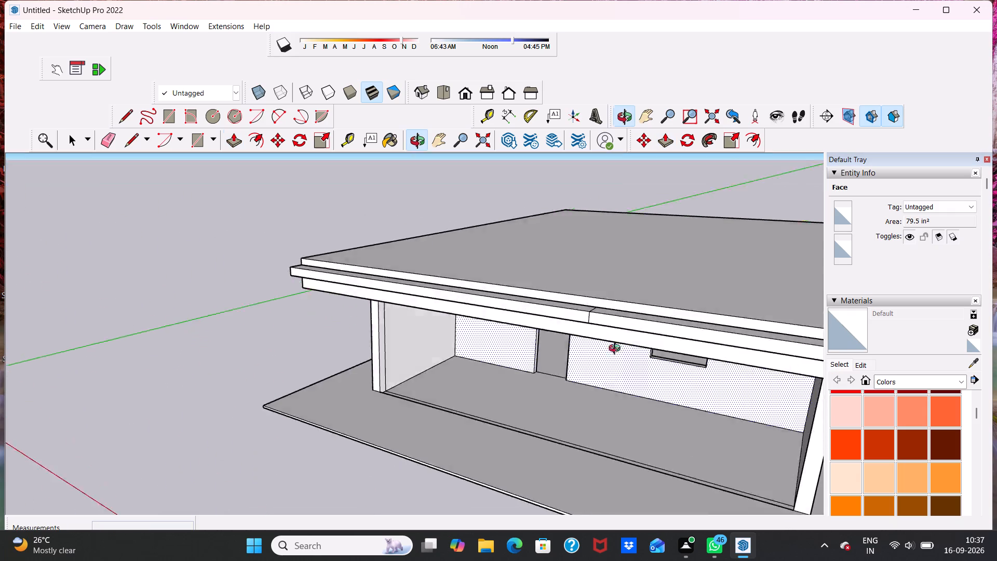
middle_drag(617, 350, 782, 316)
scroll(378, 269, up, 5)
middle_drag(385, 269, 560, 328)
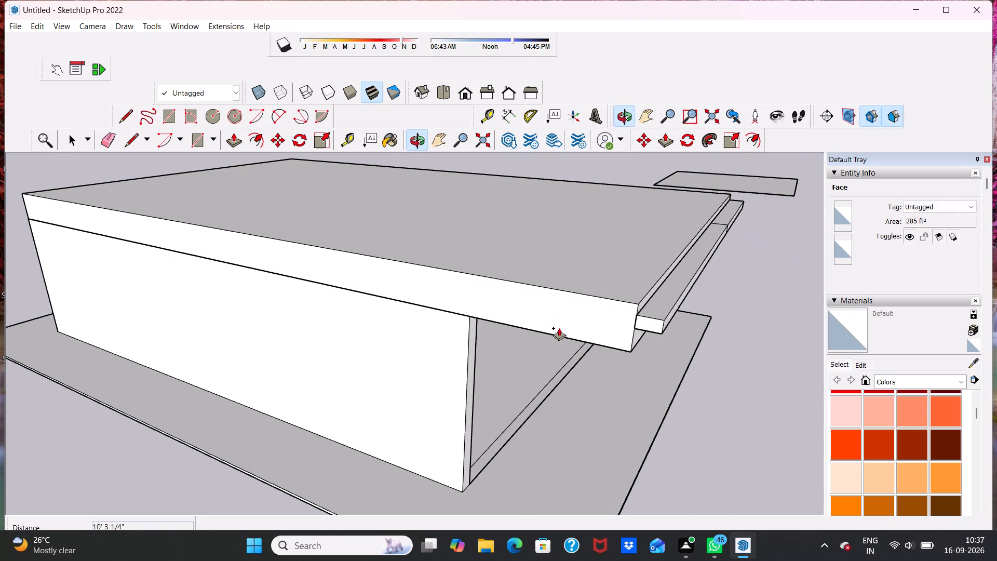
scroll(646, 340, up, 5)
drag(649, 249, 641, 249)
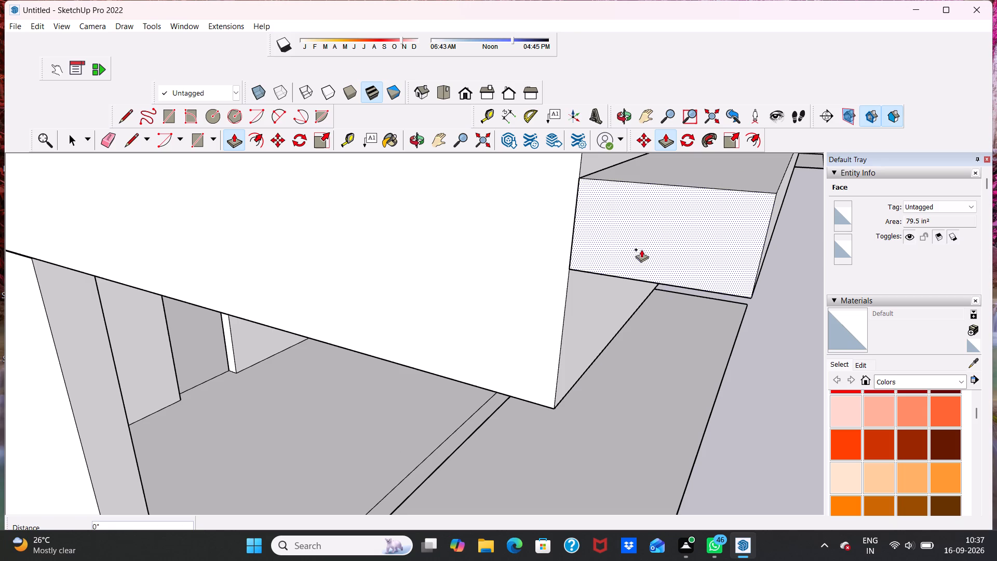
drag(641, 249, 555, 292)
scroll(555, 296, down, 3)
middle_drag(555, 297, 311, 229)
scroll(353, 255, down, 12)
Erase the seam lines on the front, top and underside of the band near its projecting end.
key(space)
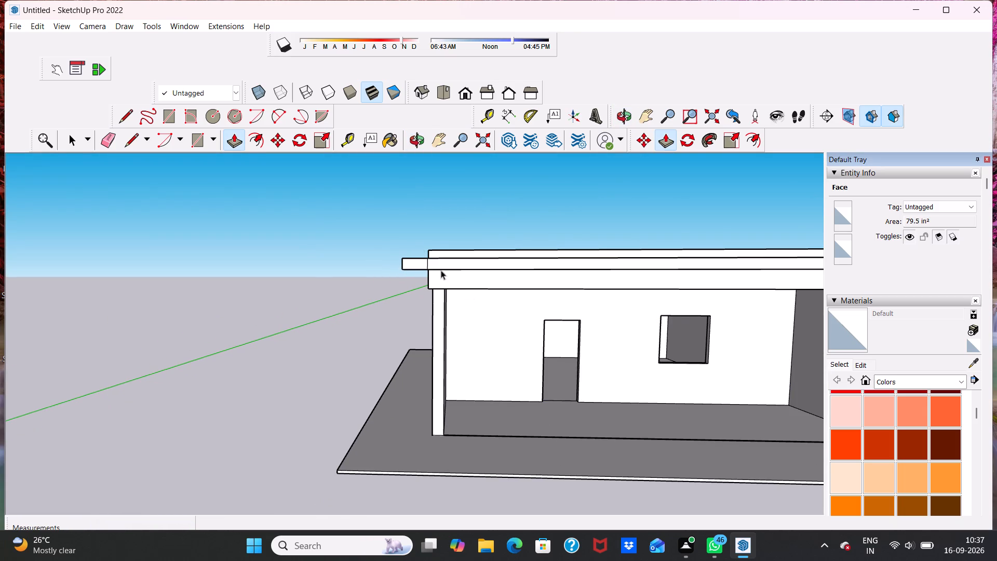
click(104, 139)
scroll(434, 226, up, 6)
scroll(442, 246, down, 2)
scroll(405, 314, up, 5)
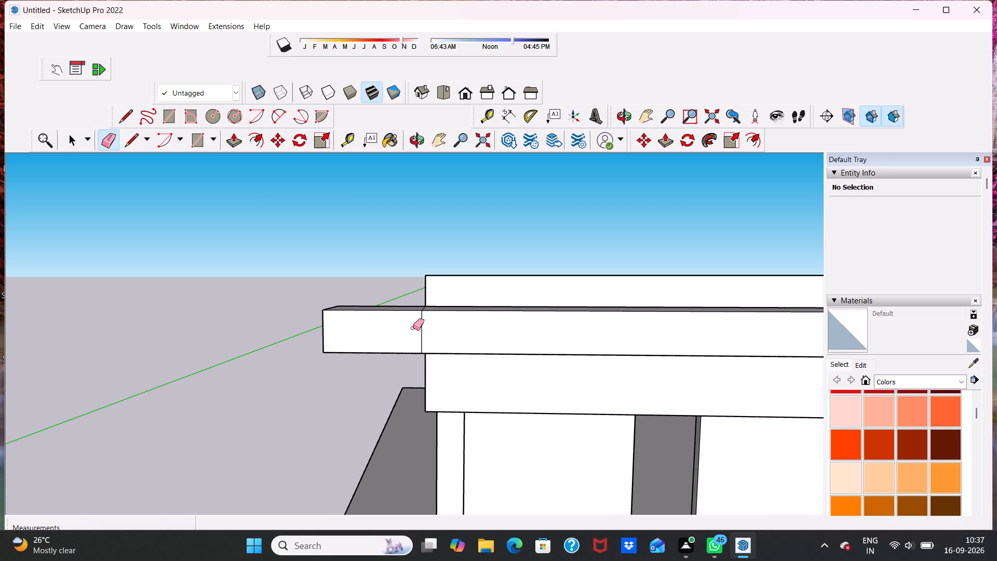
click(420, 326)
middle_drag(425, 307, 444, 350)
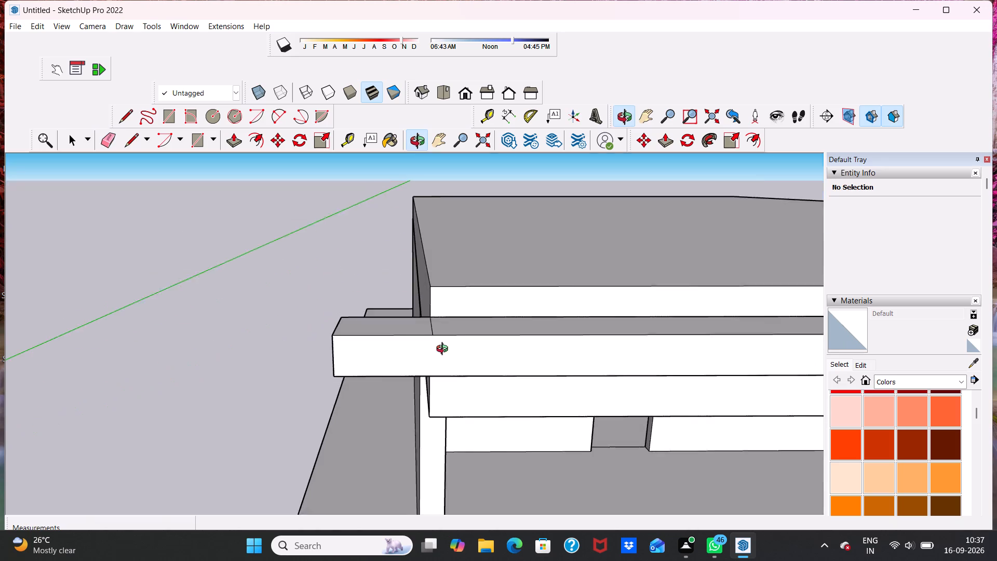
middle_drag(444, 350, 444, 353)
click(433, 330)
middle_drag(435, 361, 480, 256)
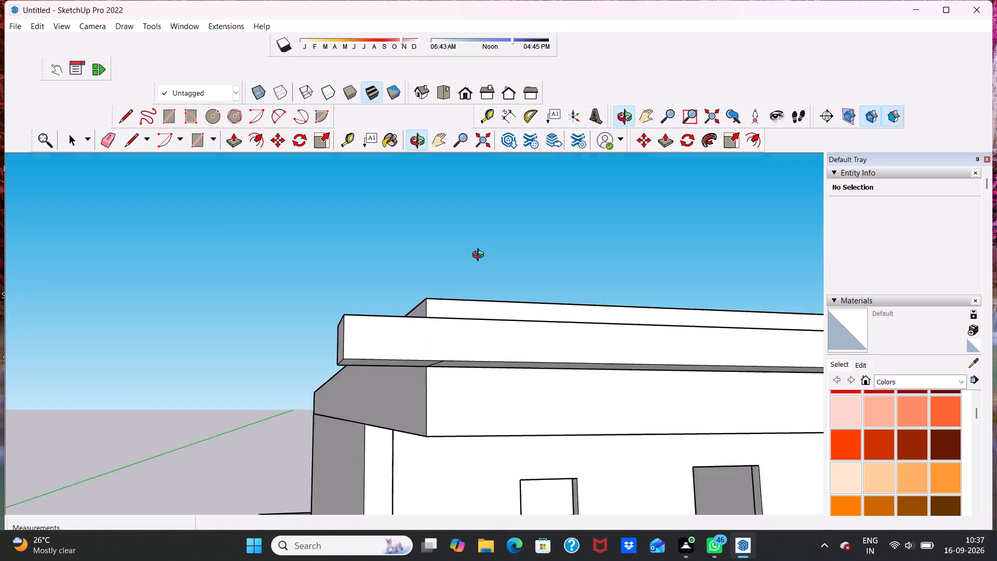
middle_drag(480, 256, 487, 189)
click(439, 353)
scroll(453, 340, down, 2)
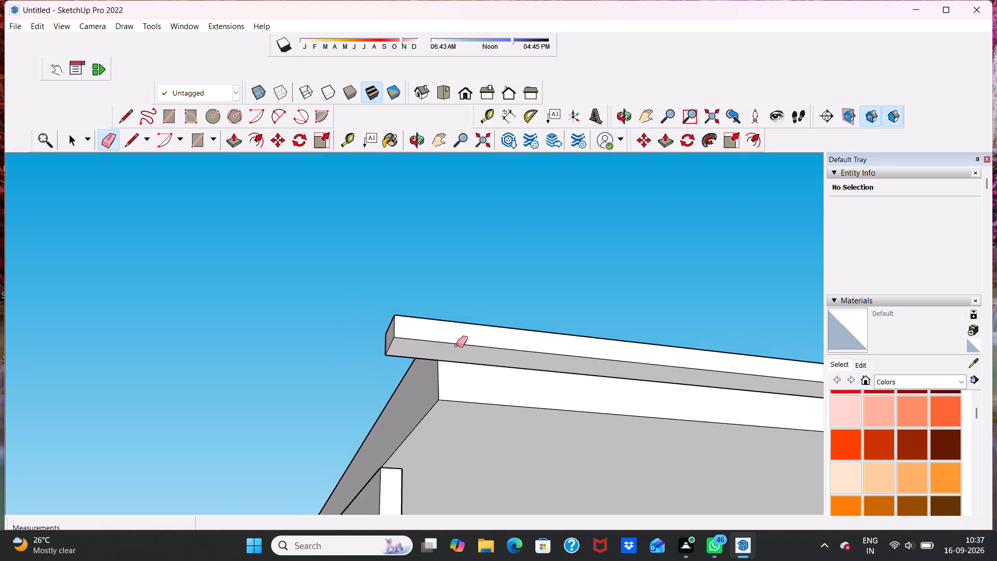
scroll(456, 345, down, 12)
middle_drag(558, 360, 435, 464)
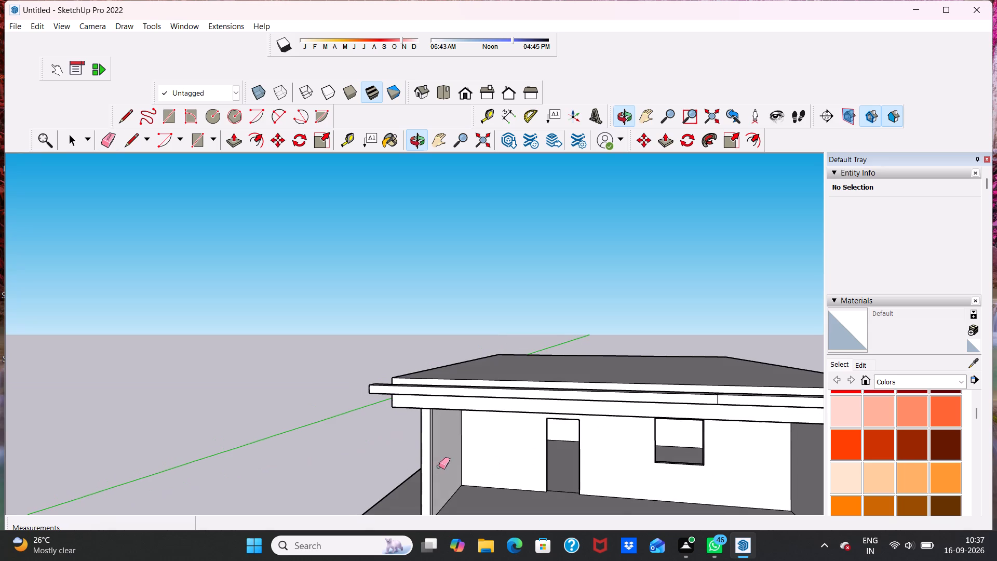
Erase the remaining seam lines across the front, top and underside of the projecting band partway along its length.
scroll(703, 419, up, 6)
scroll(753, 379, up, 5)
click(709, 394)
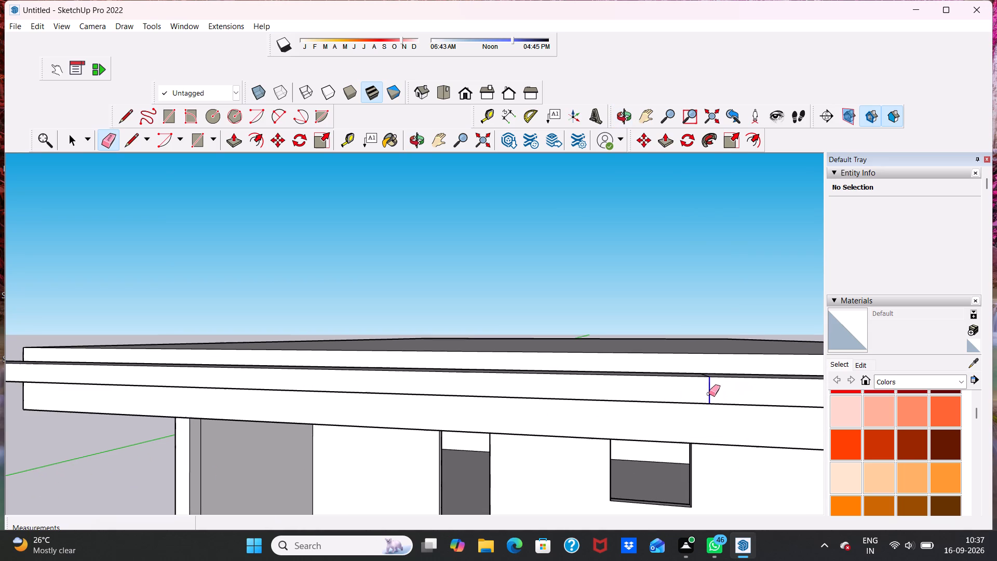
middle_drag(705, 375, 721, 424)
click(697, 386)
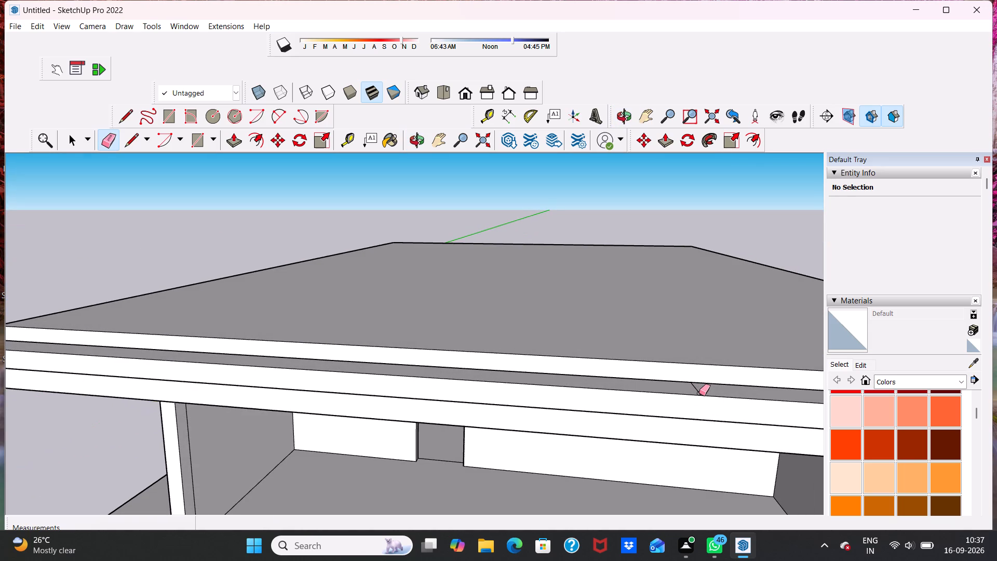
click(699, 393)
middle_drag(685, 421, 719, 307)
scroll(719, 300, up, 2)
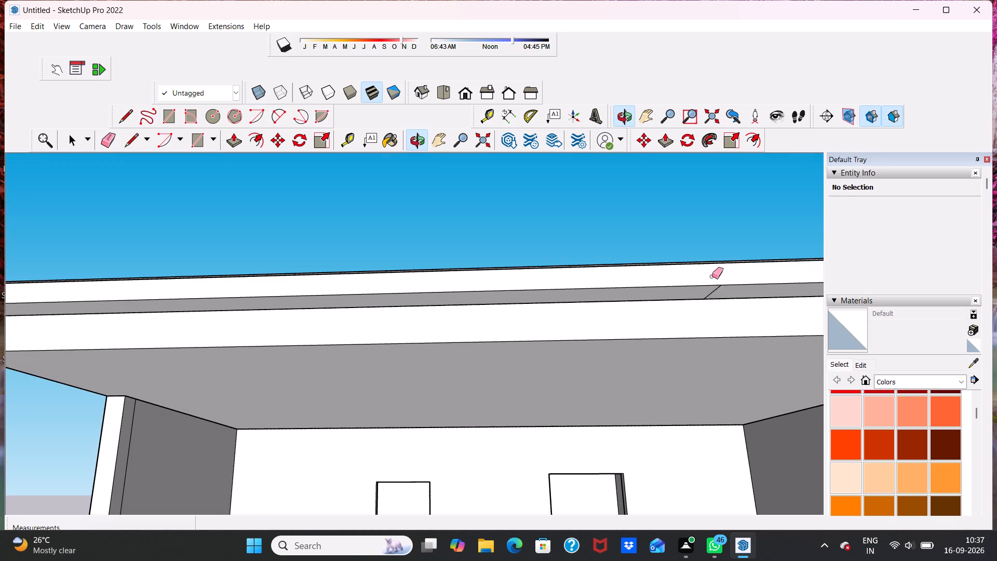
click(713, 291)
scroll(711, 293, down, 5)
scroll(711, 289, up, 10)
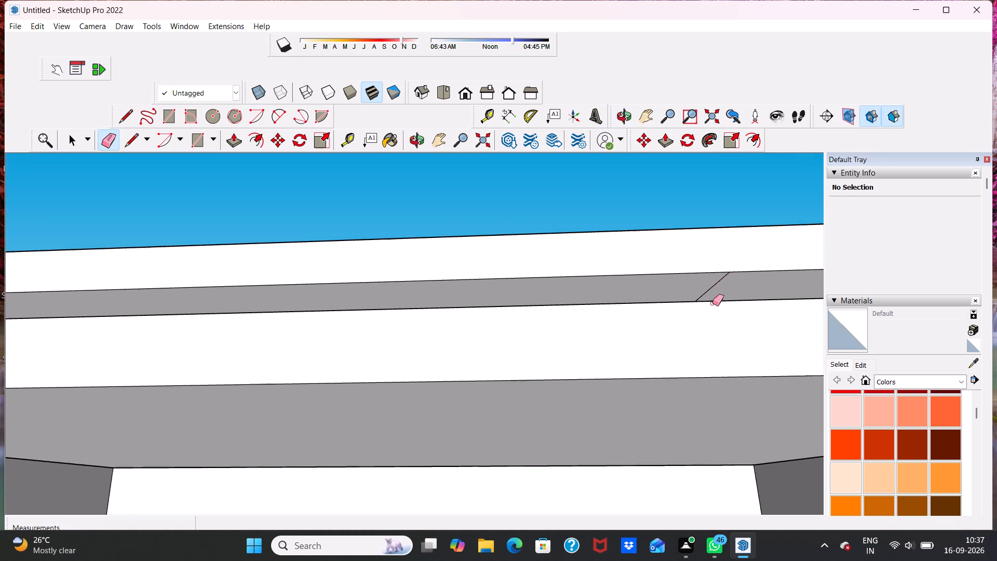
scroll(712, 303, up, 1)
click(718, 282)
scroll(702, 265, down, 4)
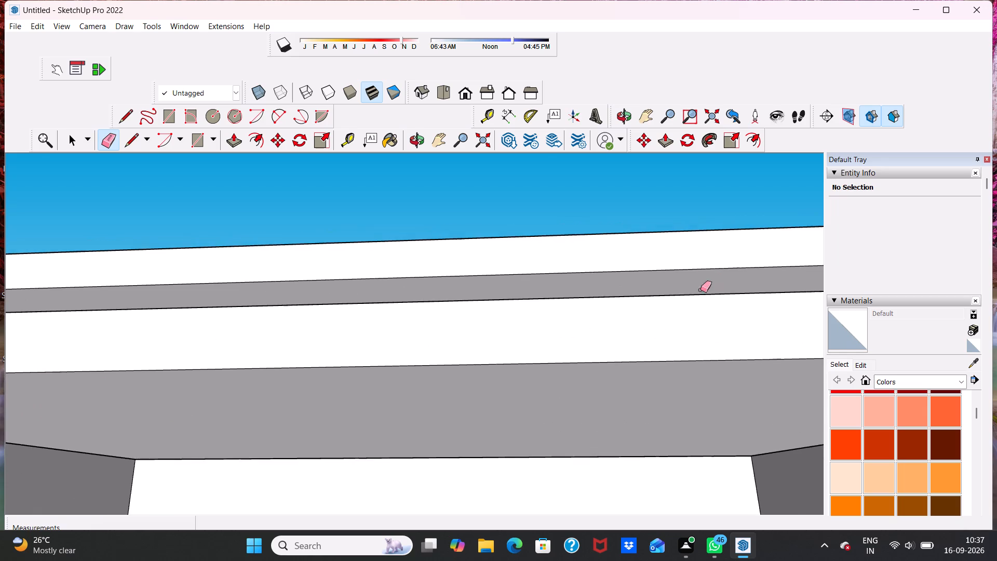
scroll(700, 290, down, 20)
scroll(700, 290, down, 2)
scroll(812, 283, up, 6)
Examine the roof slab's front band and the open front room from above, straight on and below.
middle_drag(797, 299, 720, 397)
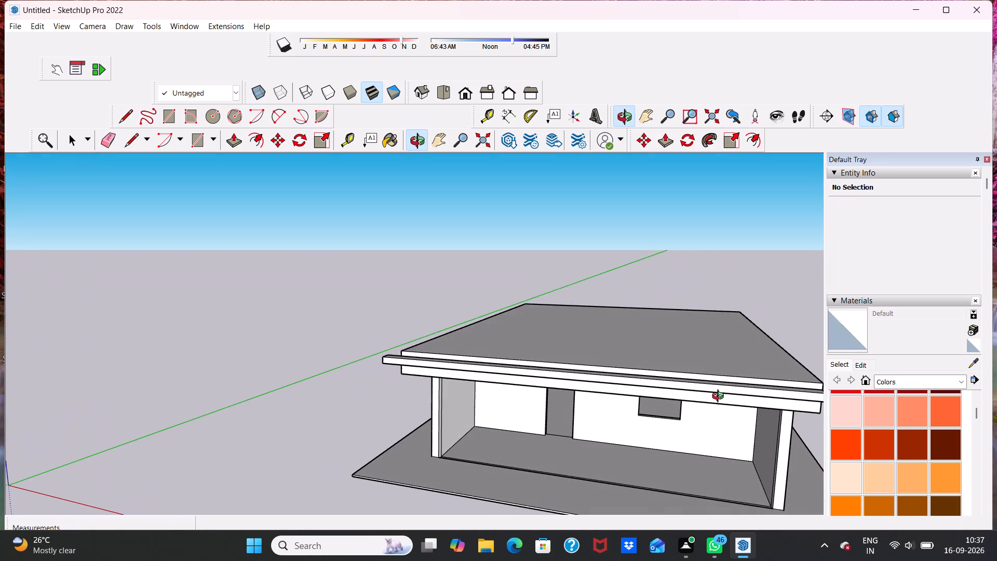
middle_drag(720, 397, 721, 397)
middle_drag(526, 406, 549, 382)
key(space)
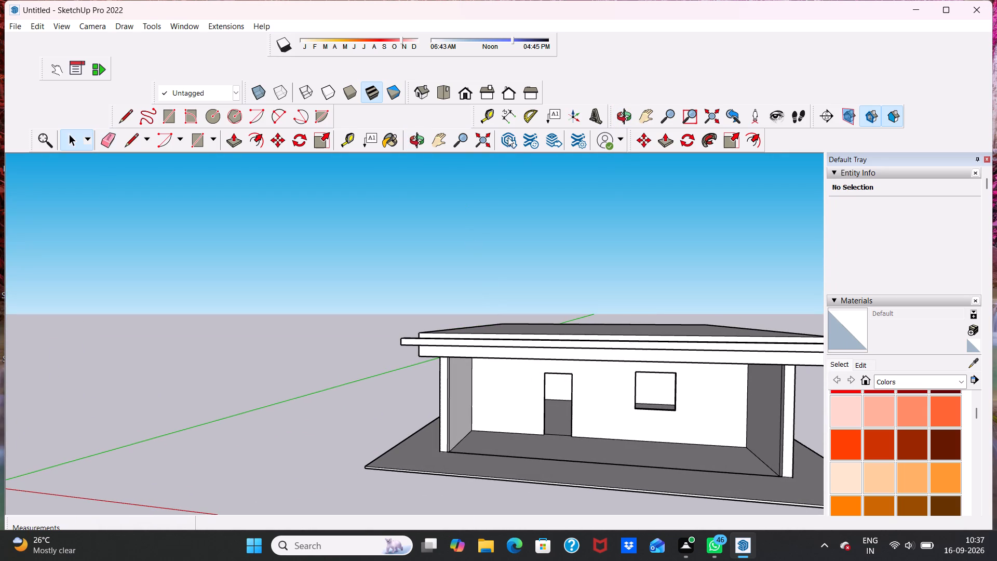
click(465, 88)
scroll(390, 297, up, 6)
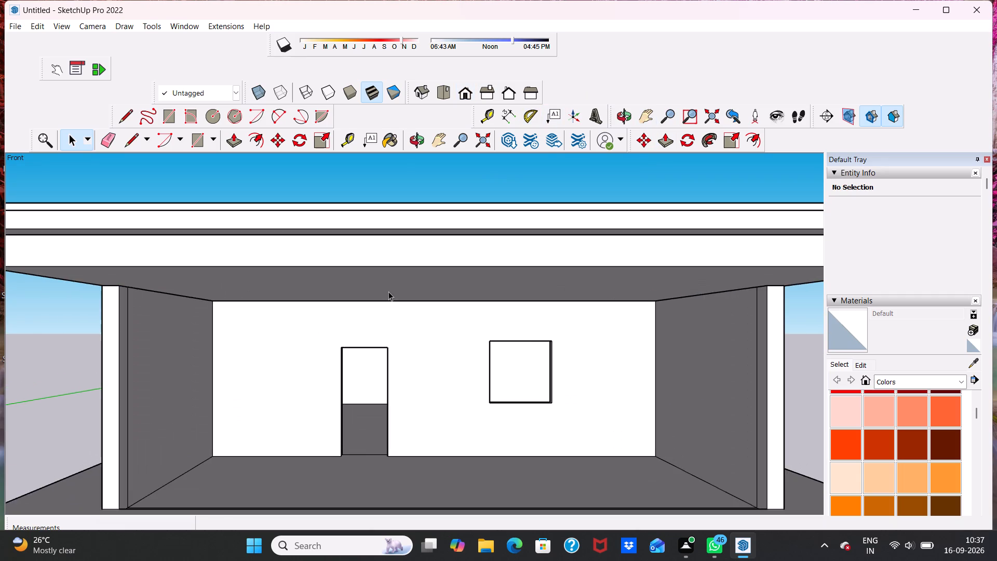
middle_drag(392, 291, 437, 297)
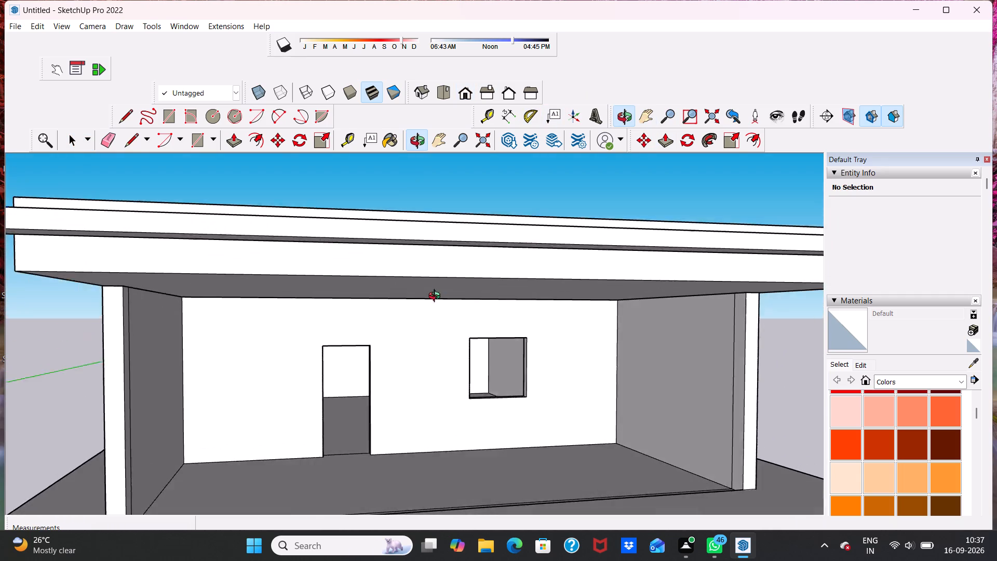
middle_drag(437, 297, 448, 264)
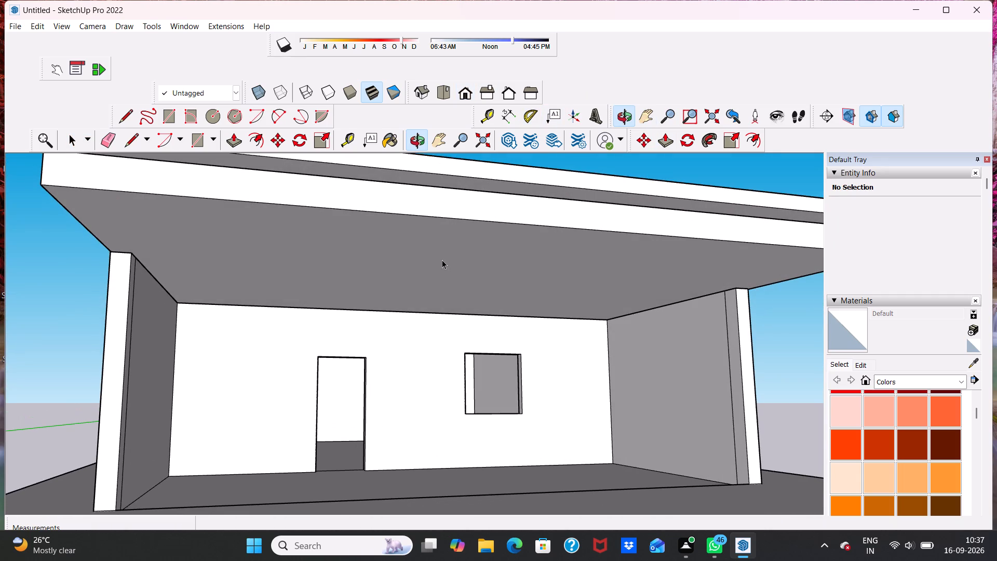
middle_drag(441, 260, 469, 301)
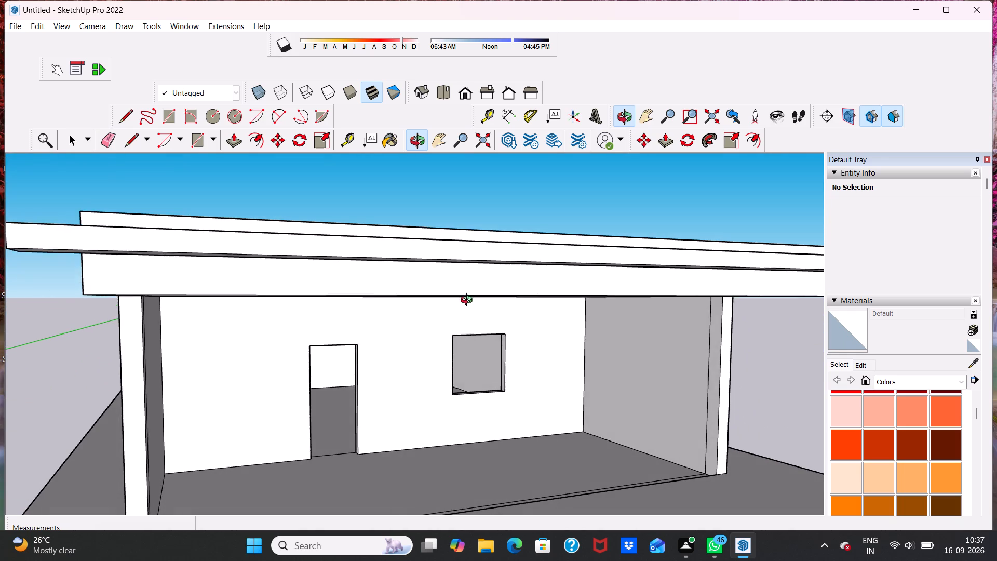
middle_drag(469, 301, 474, 300)
middle_drag(304, 284, 211, 289)
Copy the band's front face about 1' 2 1/4" down and back onto the roof slab's front face, directly below the band.
scroll(208, 289, up, 3)
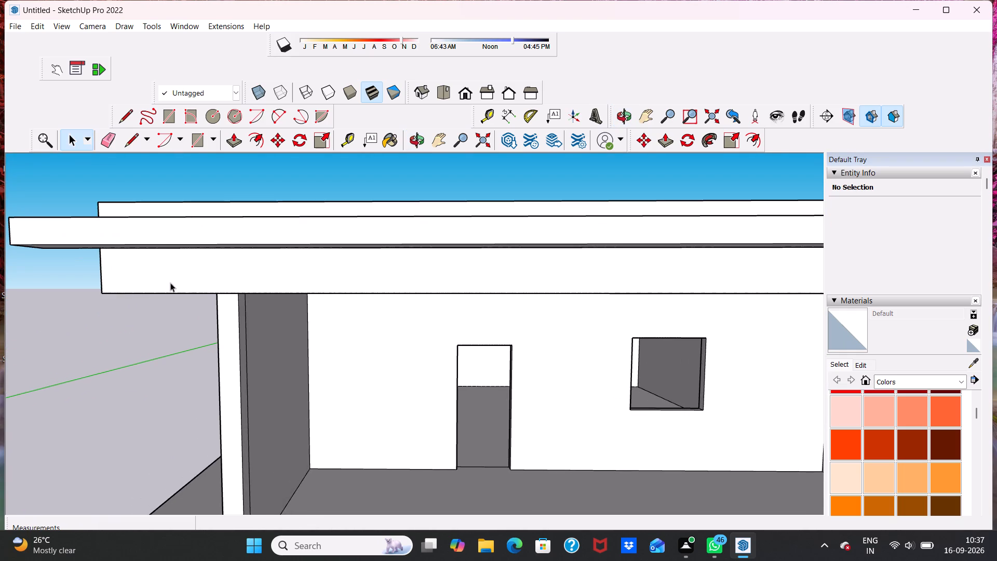
scroll(64, 249, up, 5)
double_click(147, 212)
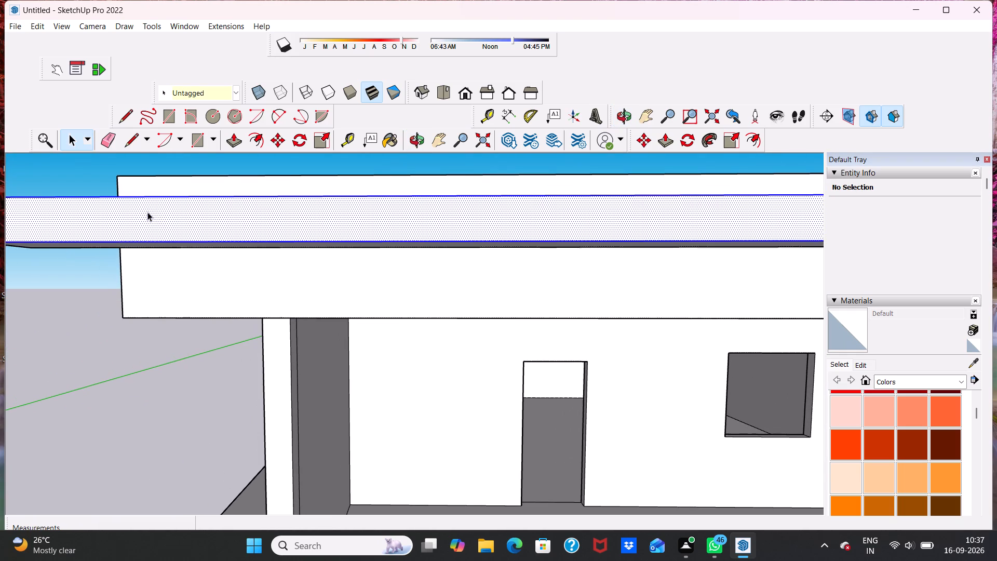
double_click(155, 221)
double_click(154, 224)
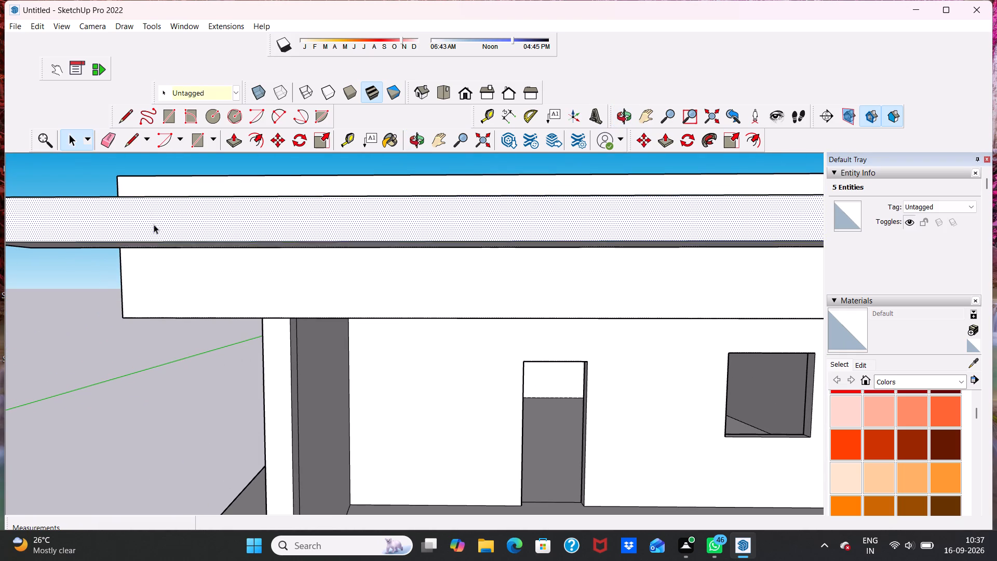
click(277, 138)
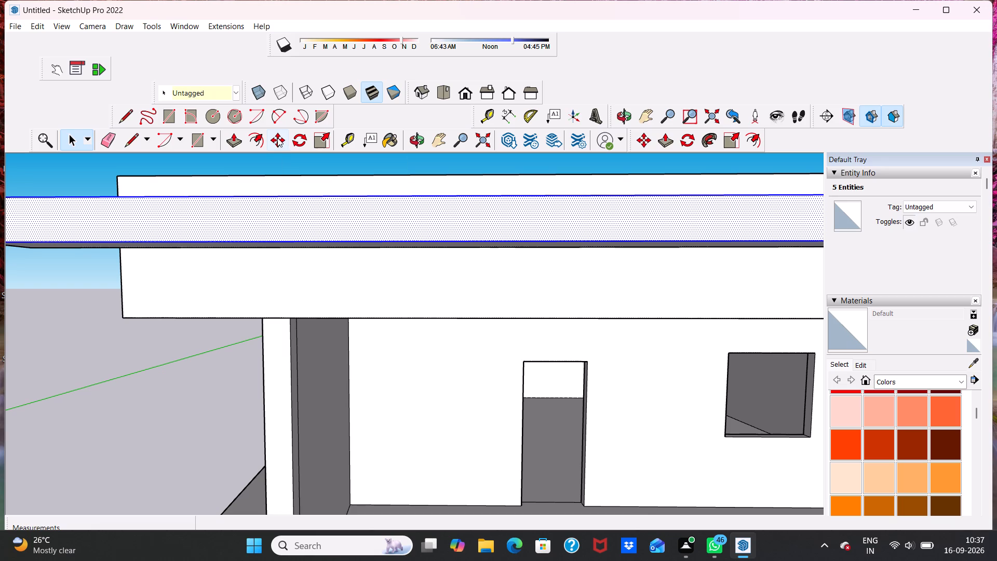
click(243, 226)
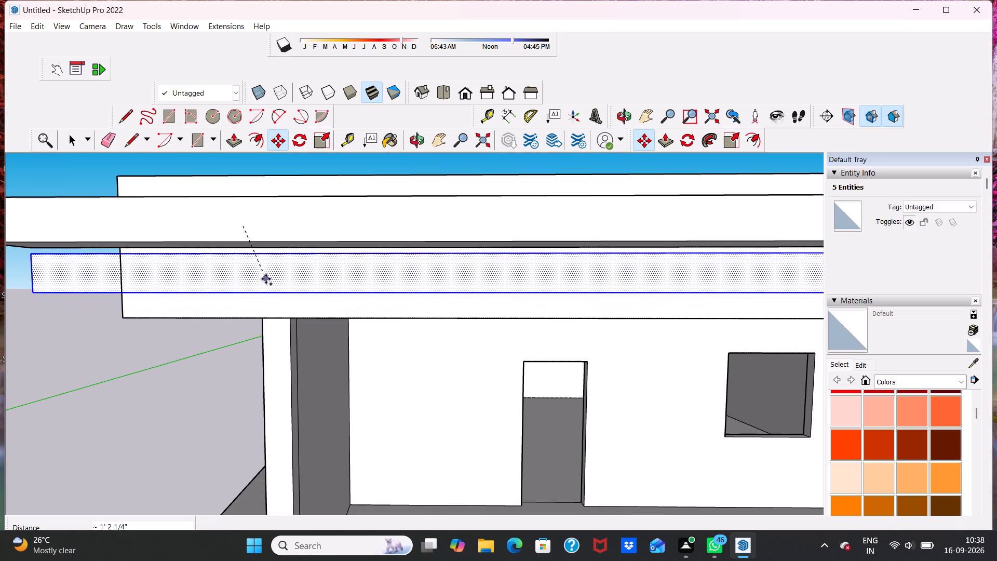
click(266, 279)
scroll(271, 250, down, 6)
middle_drag(322, 232, 383, 282)
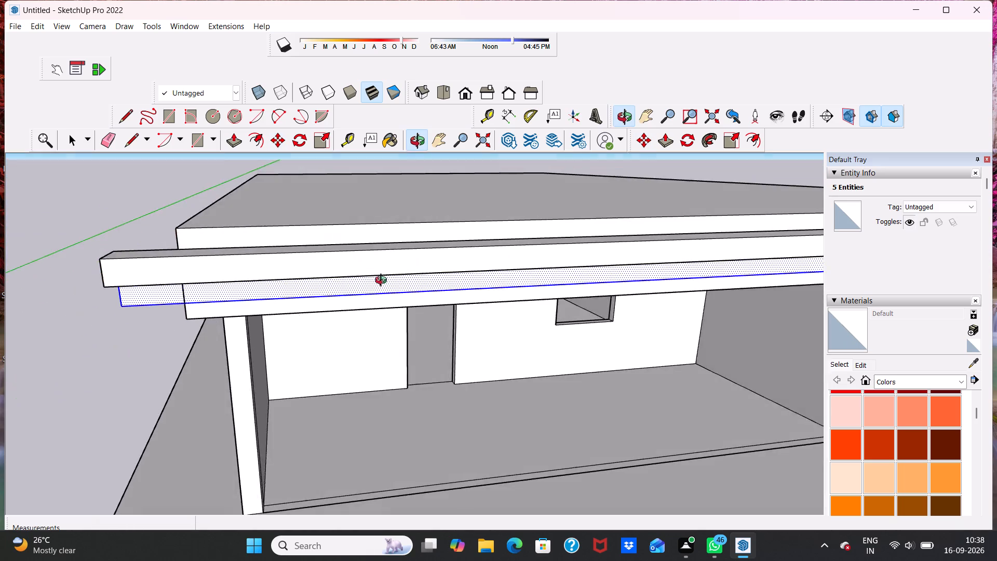
middle_drag(383, 282, 415, 274)
scroll(401, 255, down, 4)
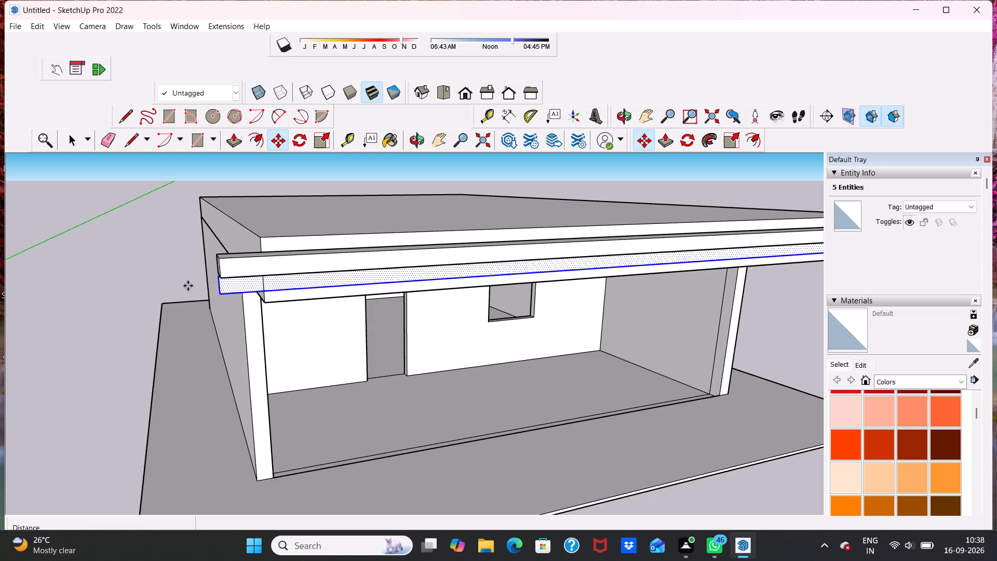
key(alt+space)
key(space)
click(156, 289)
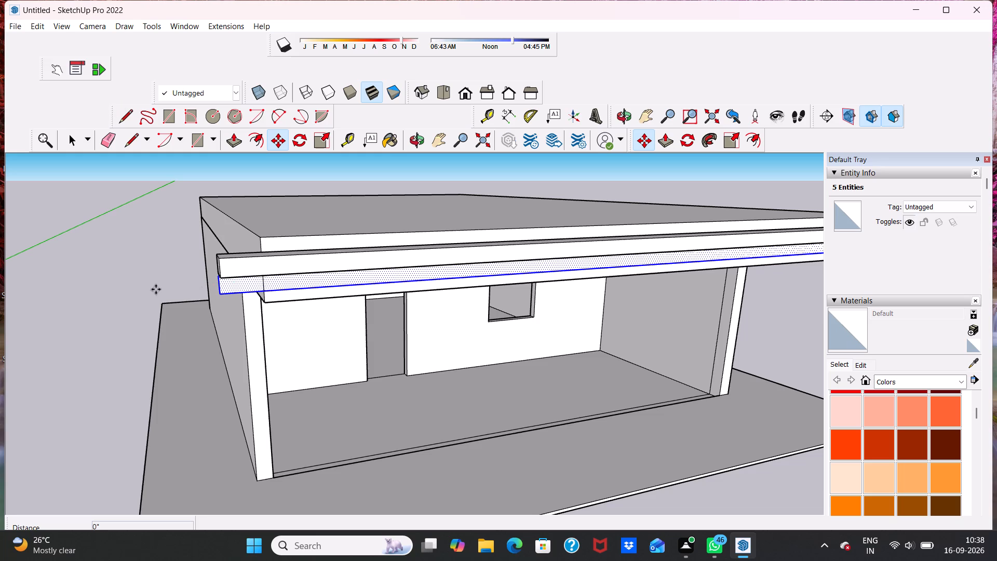
click(156, 289)
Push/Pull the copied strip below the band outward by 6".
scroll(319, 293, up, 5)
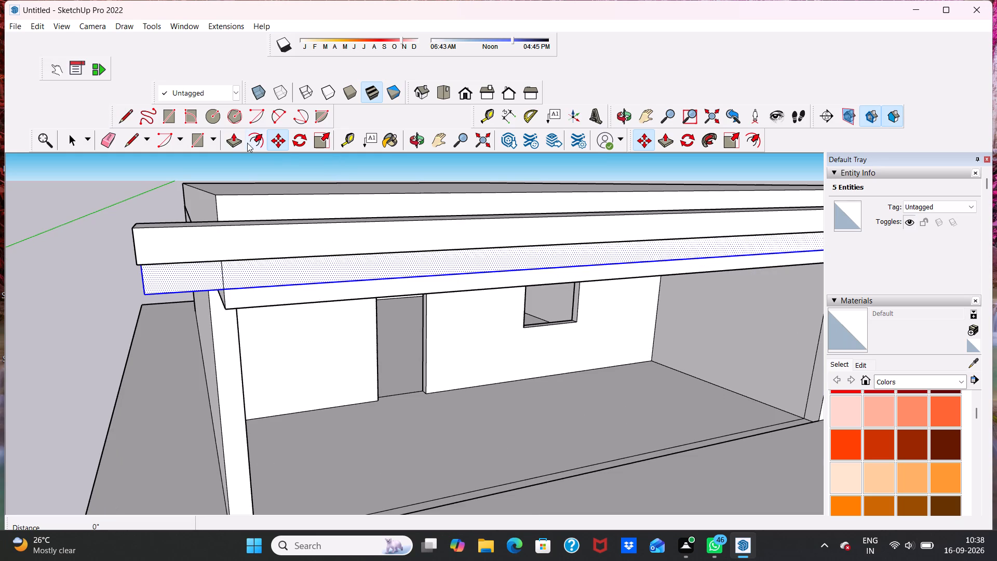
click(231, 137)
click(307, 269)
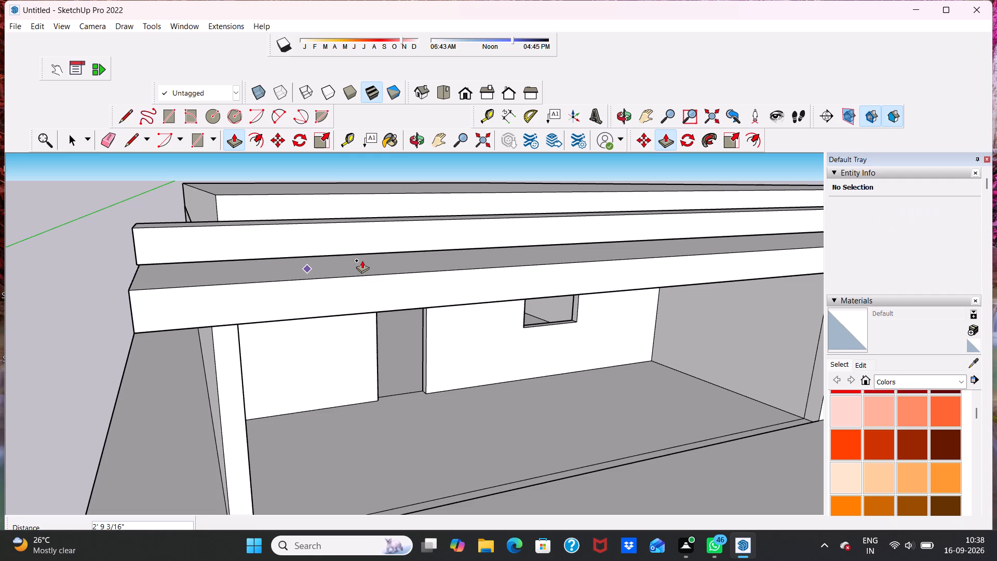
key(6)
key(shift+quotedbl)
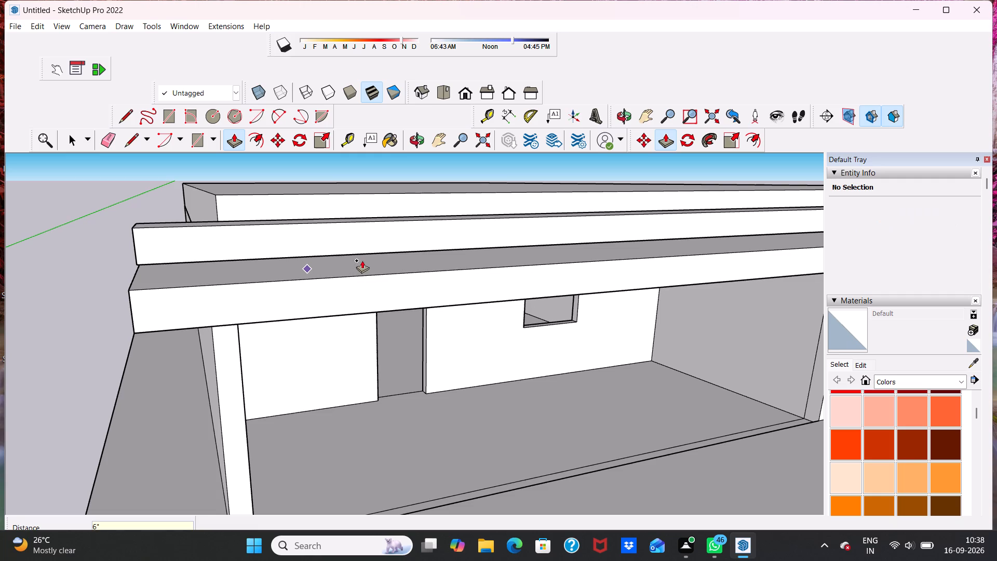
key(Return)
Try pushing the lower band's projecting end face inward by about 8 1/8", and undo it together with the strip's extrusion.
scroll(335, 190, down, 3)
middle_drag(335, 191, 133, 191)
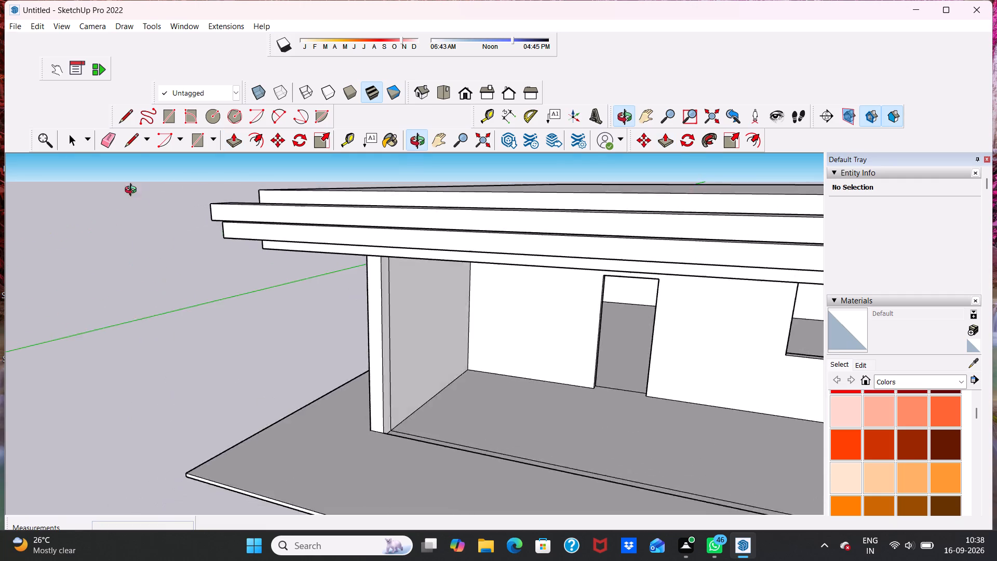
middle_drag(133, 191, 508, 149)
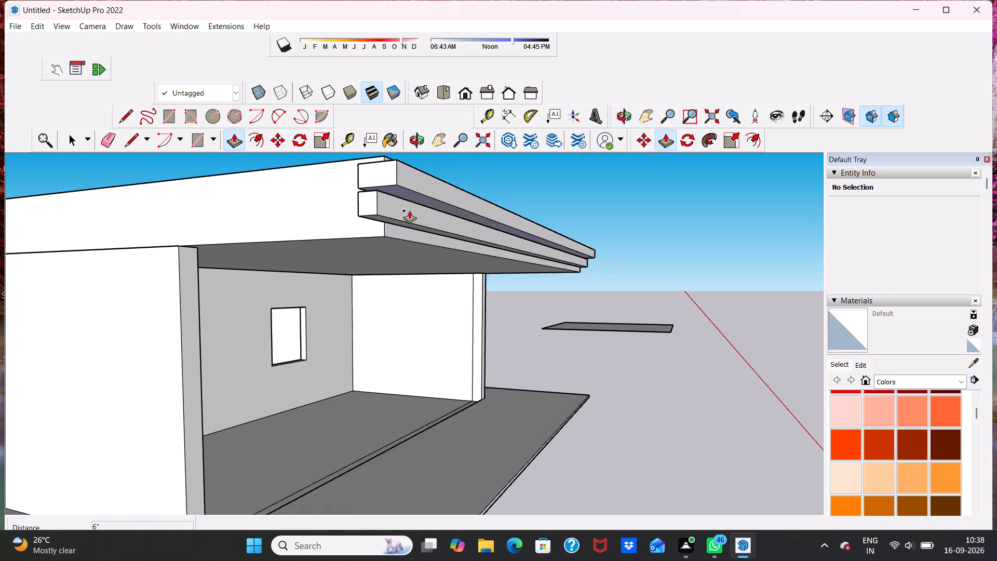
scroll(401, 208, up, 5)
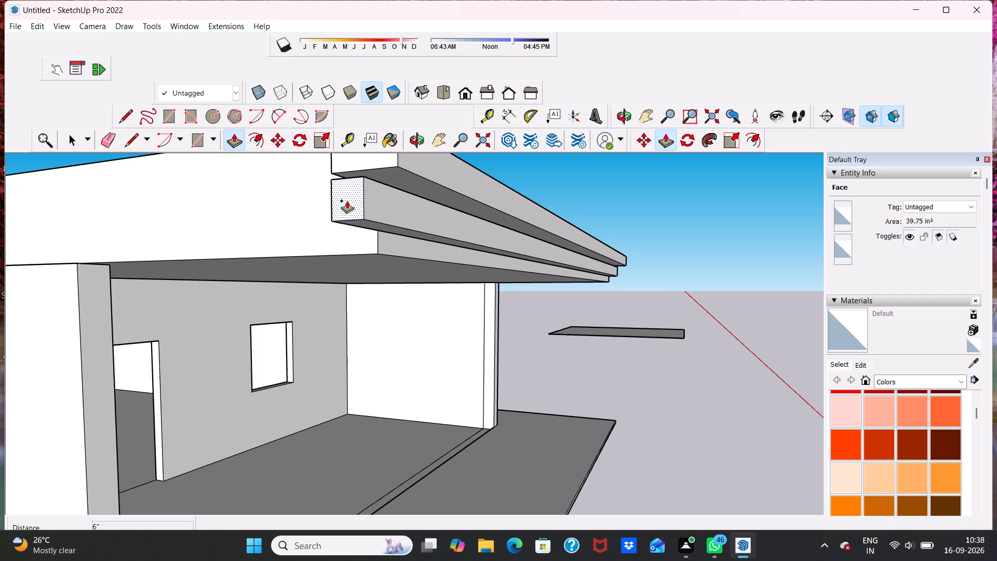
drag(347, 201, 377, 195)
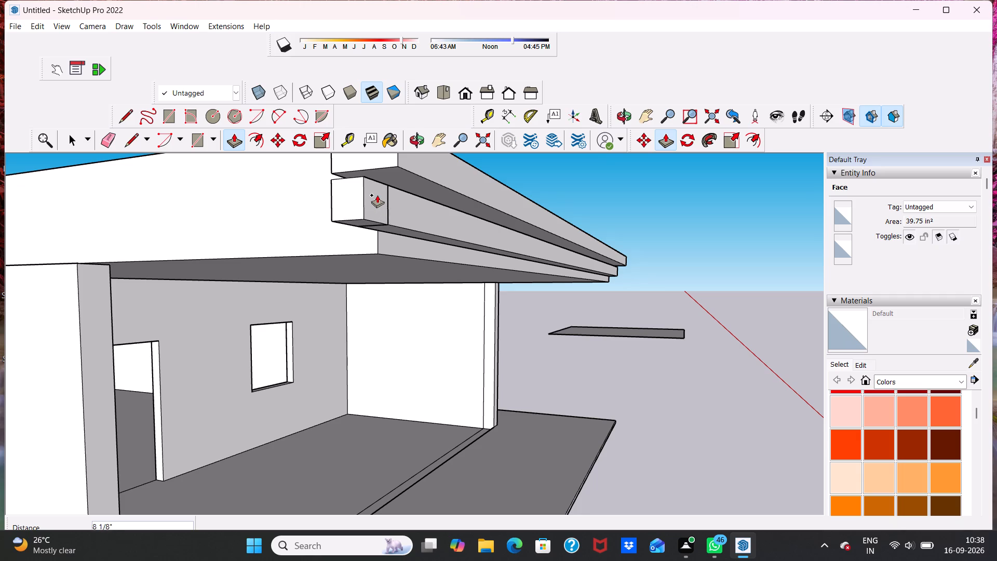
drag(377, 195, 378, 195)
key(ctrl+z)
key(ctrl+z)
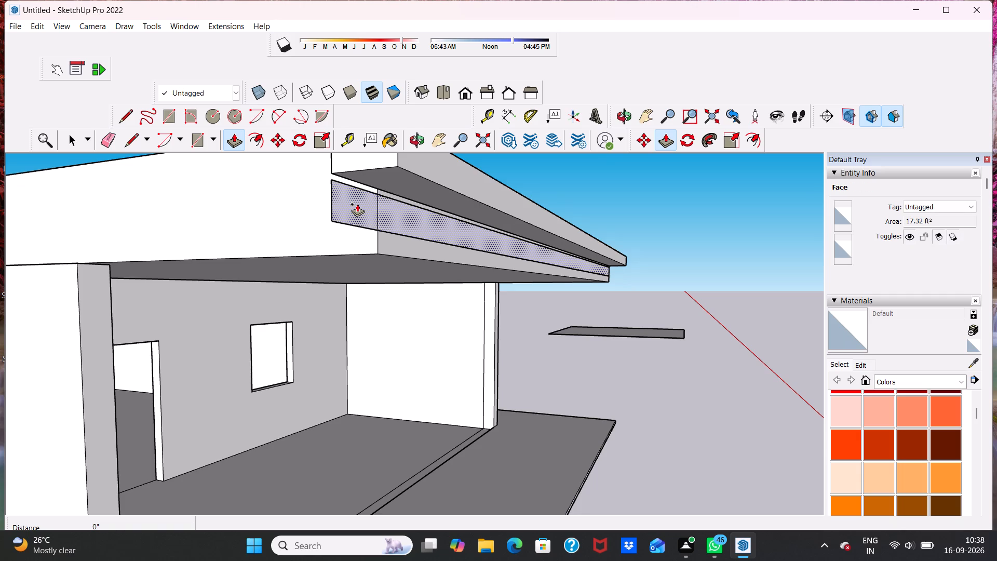
Push/Pull the copied strip outward 6" again to form a second, lower band.
click(357, 204)
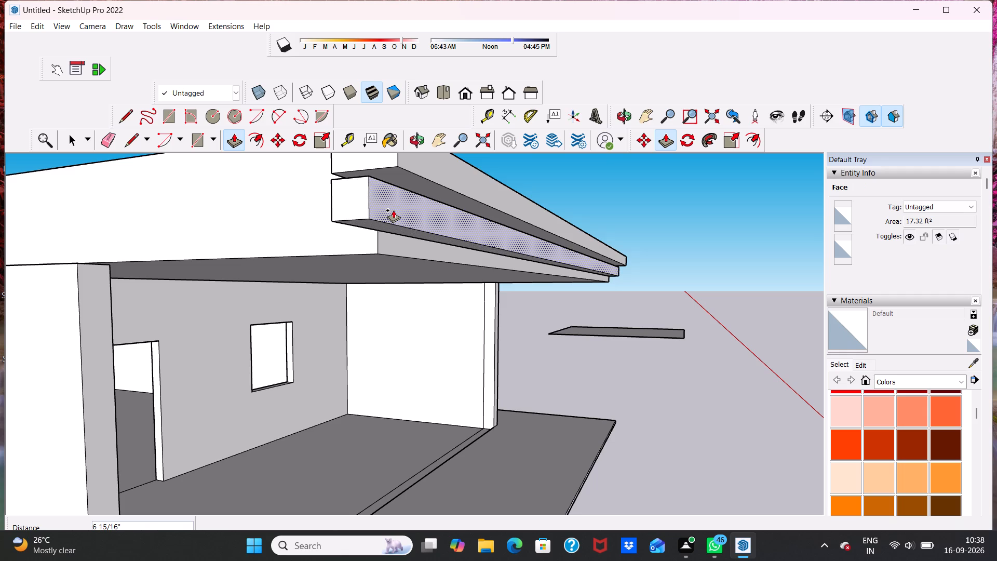
key(6)
key(shift+quotedbl)
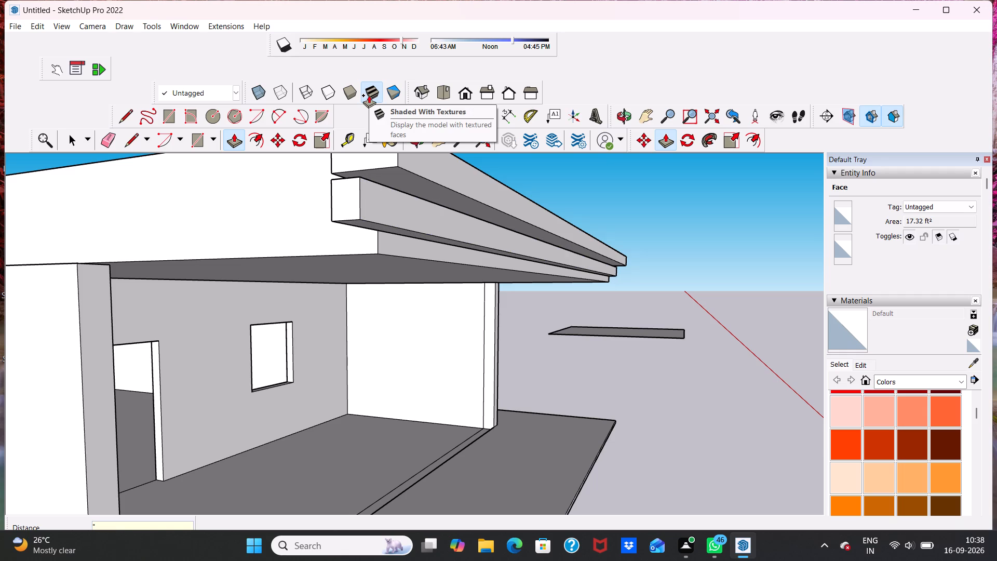
key(BackSpace)
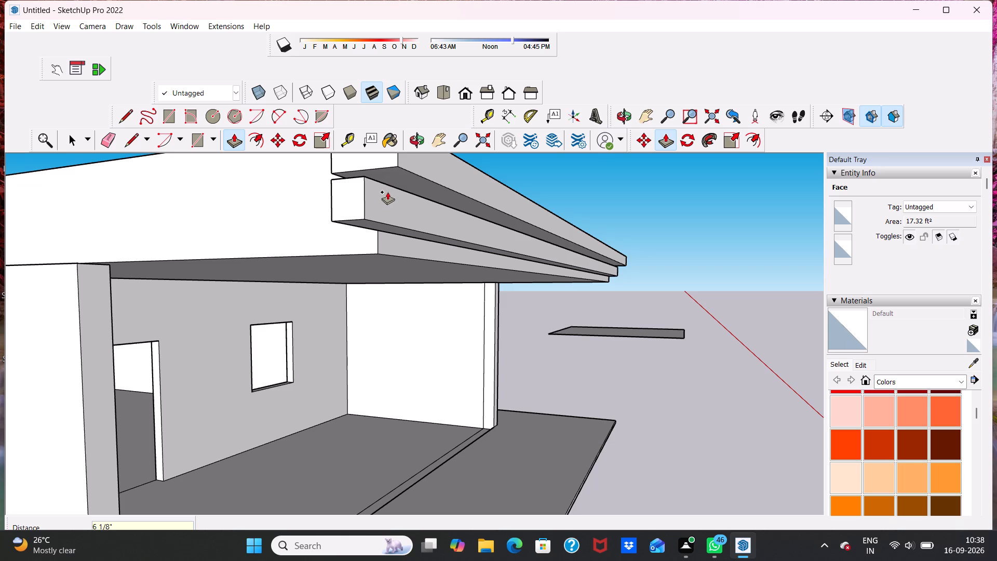
key(6)
key(shift+quotedbl)
key(Return)
key(space)
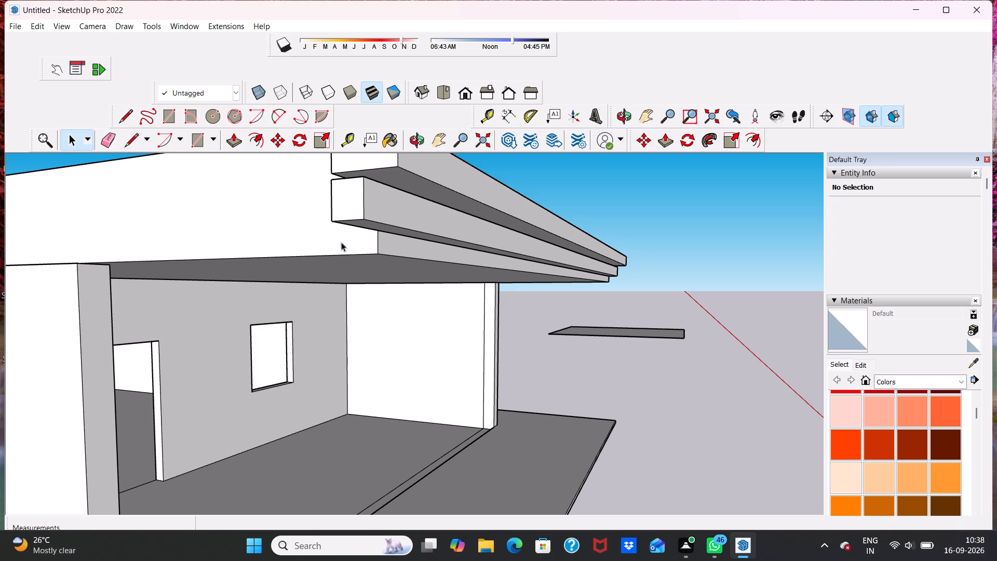
Push/Pull the lower band's projecting end face inward so it sits back from the upper band's end.
click(233, 138)
scroll(325, 189, up, 4)
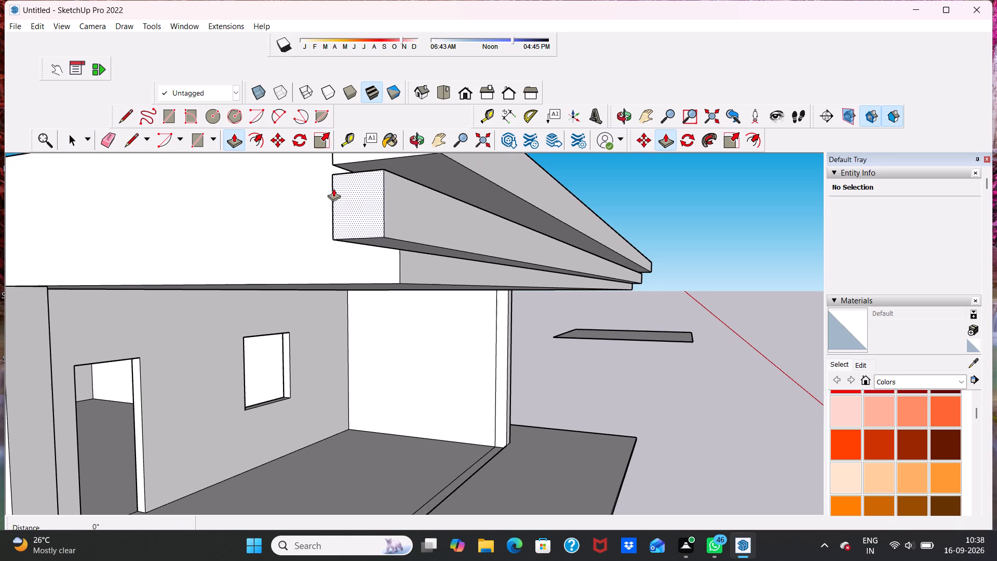
drag(355, 195, 403, 192)
middle_drag(462, 191, 299, 206)
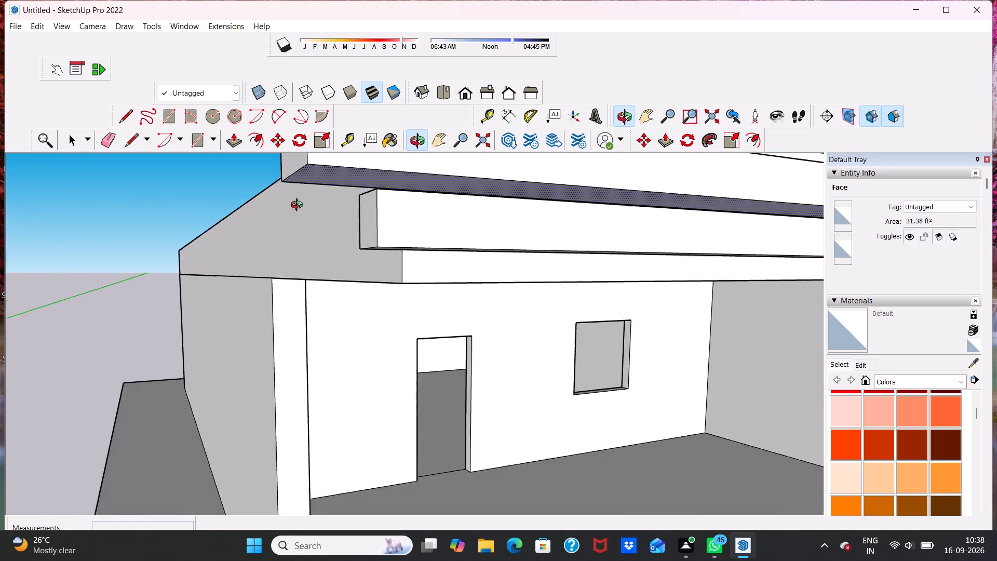
Examine the stepped front bands and both ends of the roof from several angles.
middle_drag(299, 206, 298, 215)
scroll(363, 203, down, 7)
middle_drag(422, 209, 407, 238)
scroll(301, 216, down, 6)
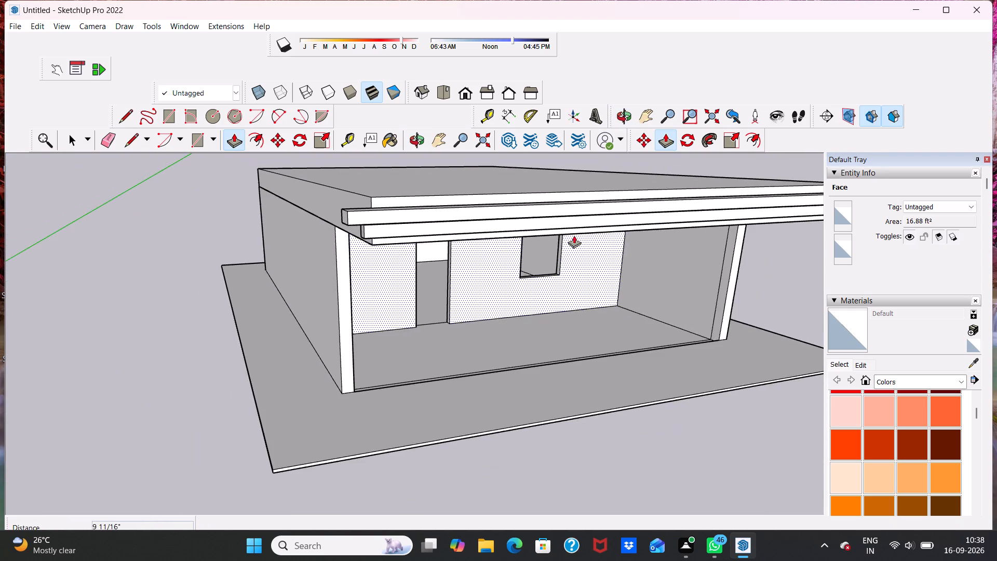
middle_drag(574, 235, 373, 278)
scroll(373, 273, up, 1)
scroll(392, 248, down, 7)
scroll(654, 361, up, 5)
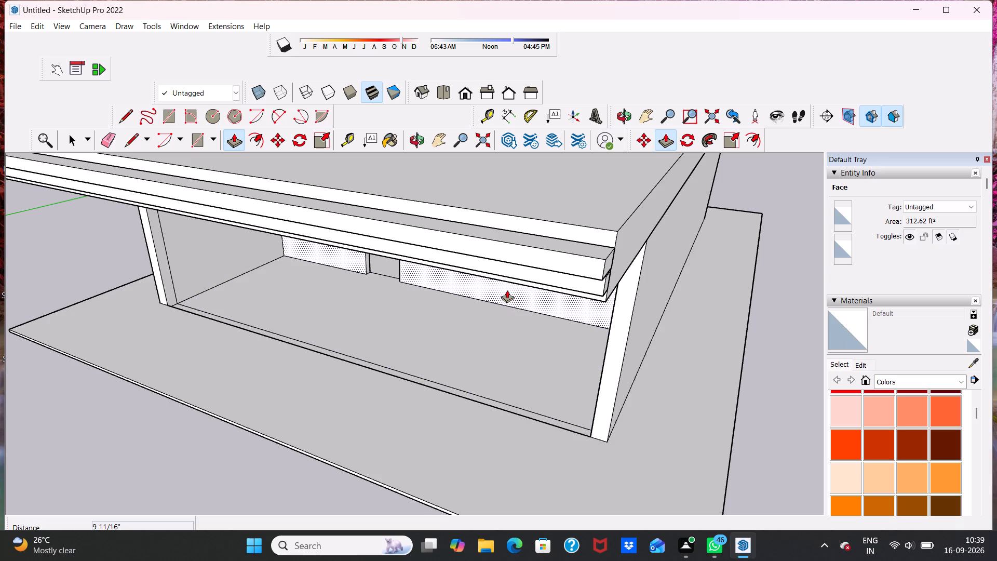
middle_drag(552, 281, 626, 222)
scroll(644, 221, up, 5)
scroll(594, 219, down, 6)
middle_drag(558, 241, 561, 237)
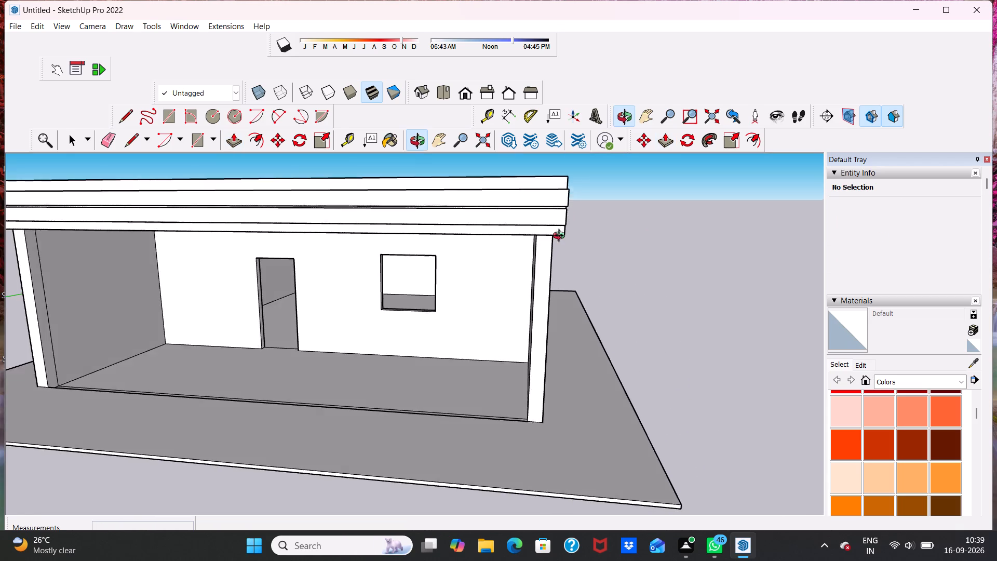
middle_drag(561, 237, 575, 233)
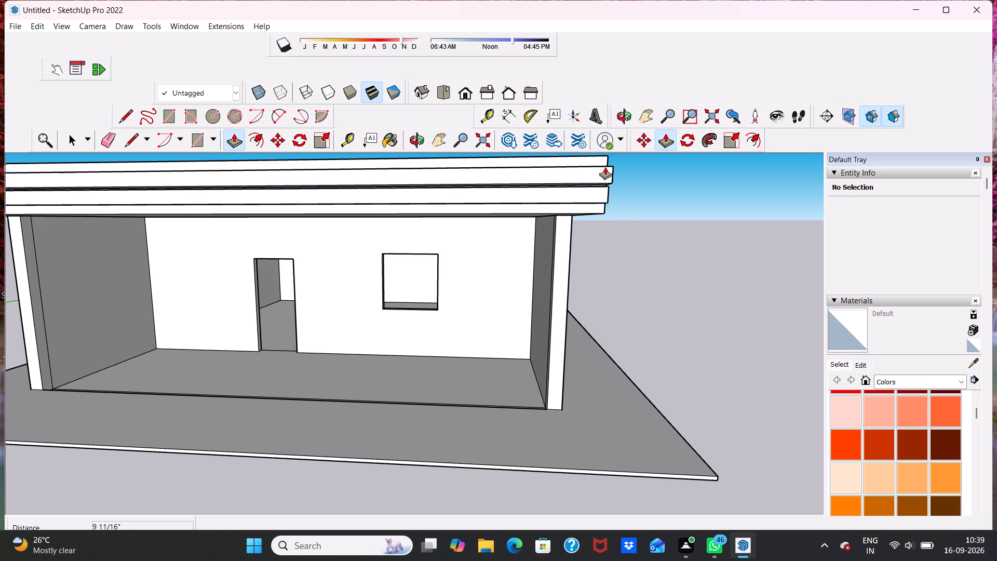
middle_drag(609, 186, 499, 213)
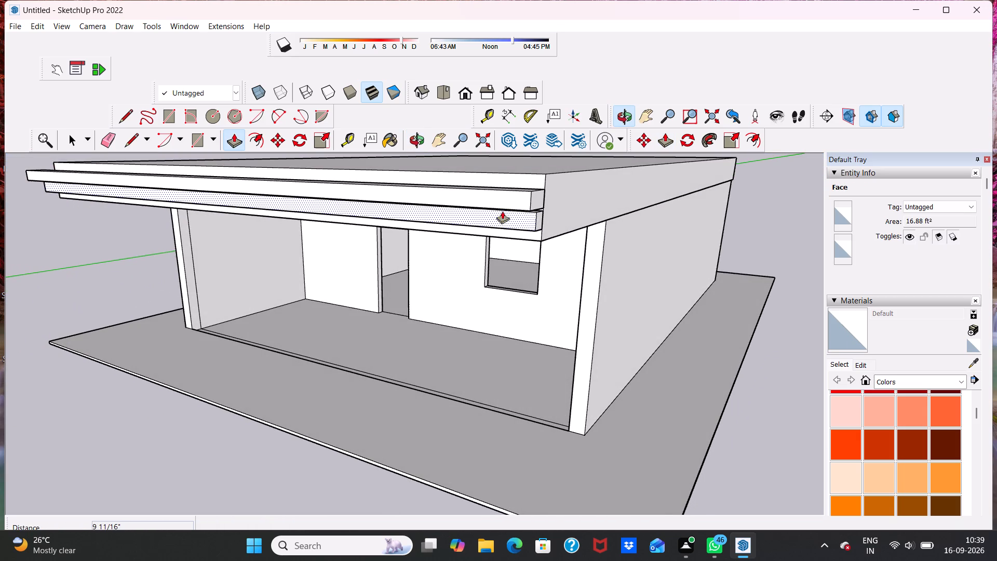
middle_drag(503, 211, 646, 144)
scroll(642, 143, up, 2)
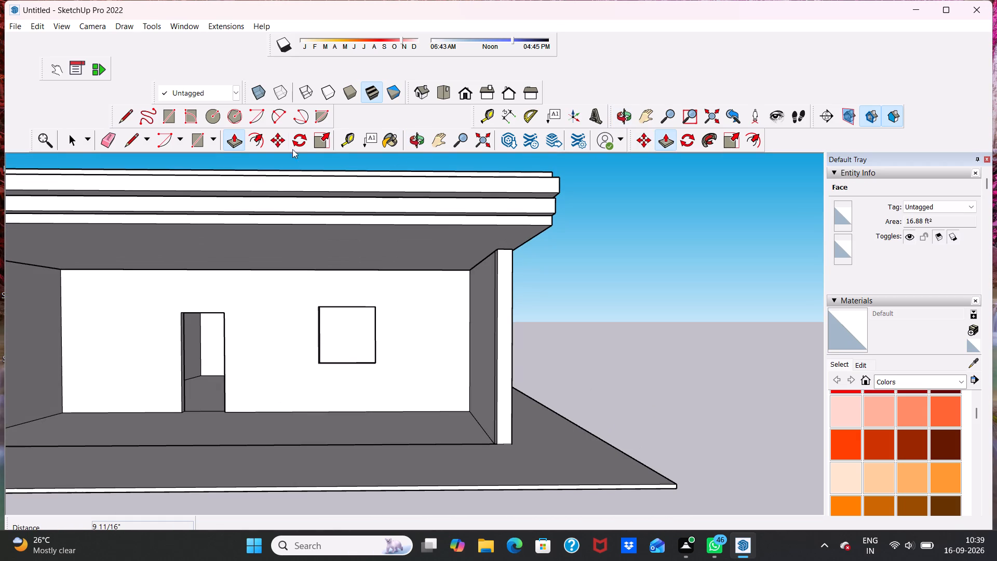
Draw a post rectangle about 8" by 10' 2 3/8" from the right end of the roof's front edge down to the base's front edge.
click(165, 118)
scroll(380, 255, up, 3)
scroll(521, 249, down, 3)
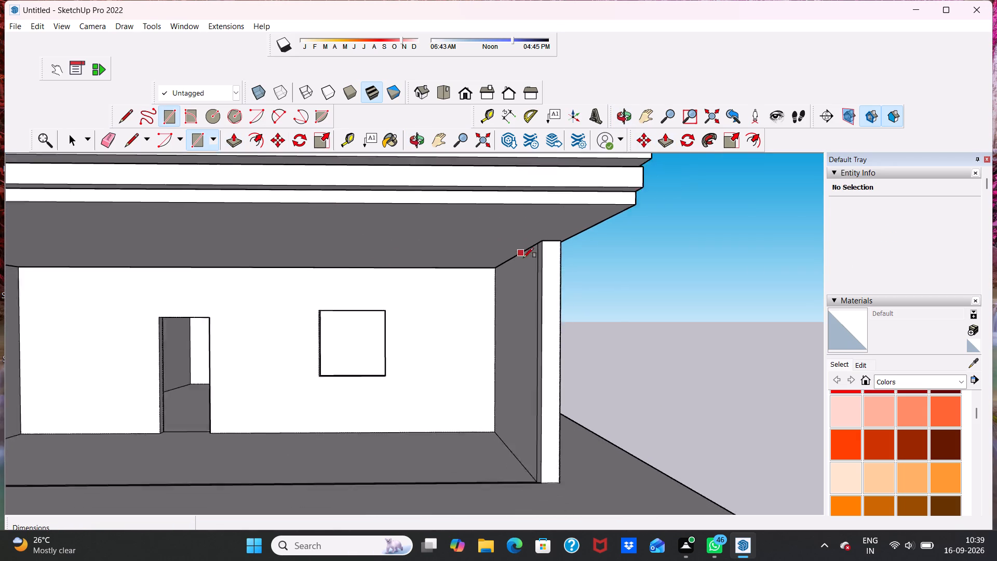
scroll(616, 206, up, 4)
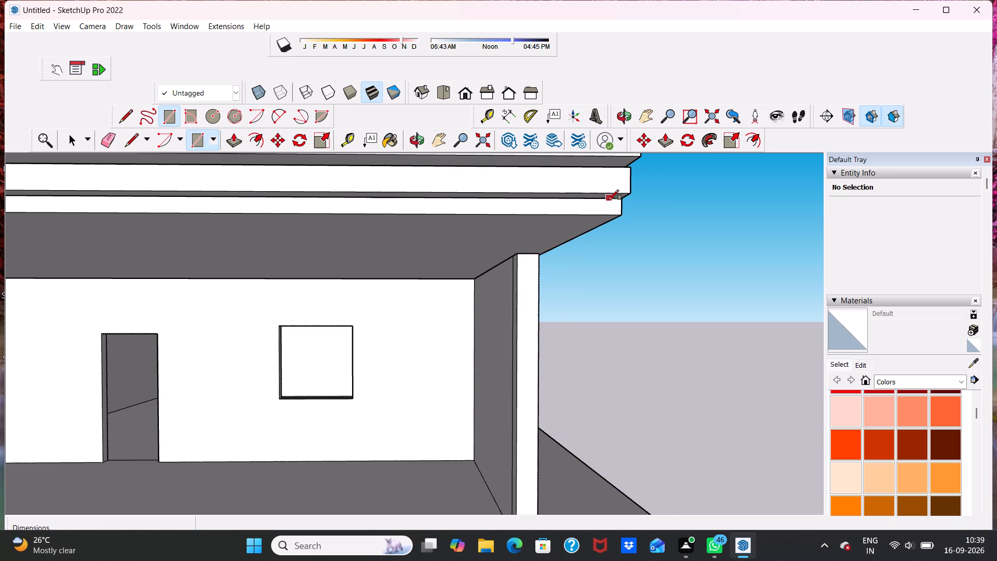
click(609, 198)
scroll(611, 234, up, 2)
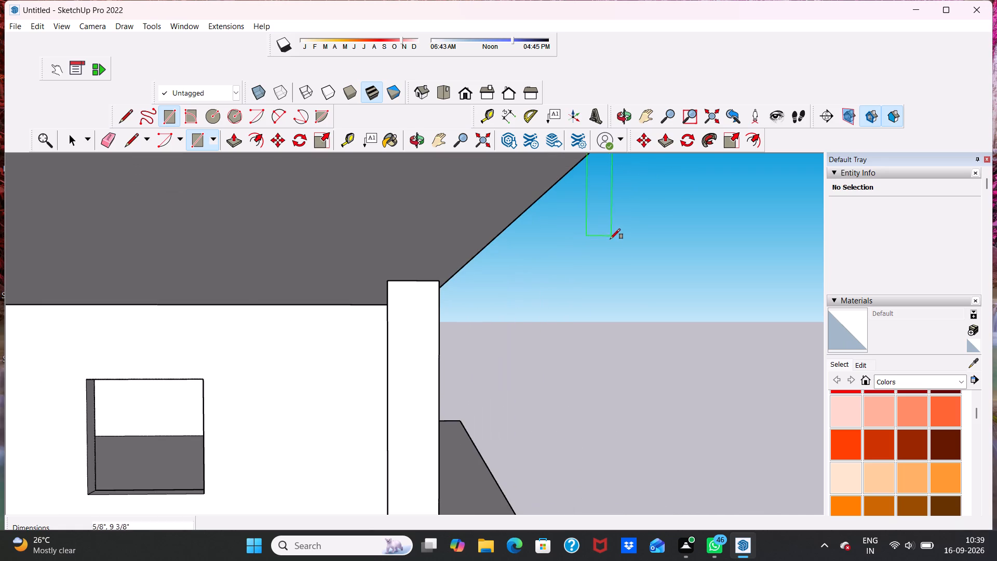
scroll(574, 371, down, 6)
scroll(558, 430, up, 2)
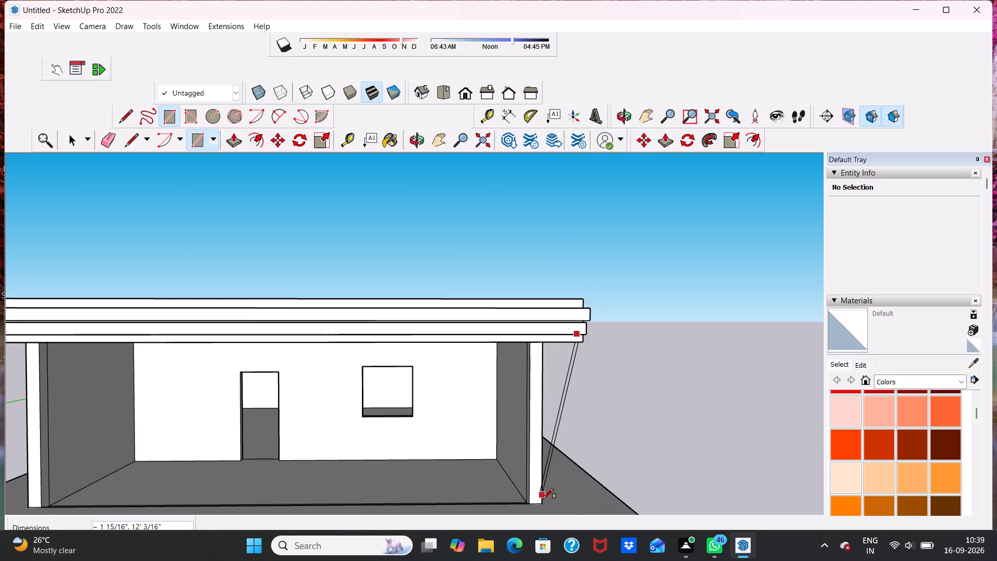
scroll(548, 520, down, 4)
scroll(541, 514, up, 1)
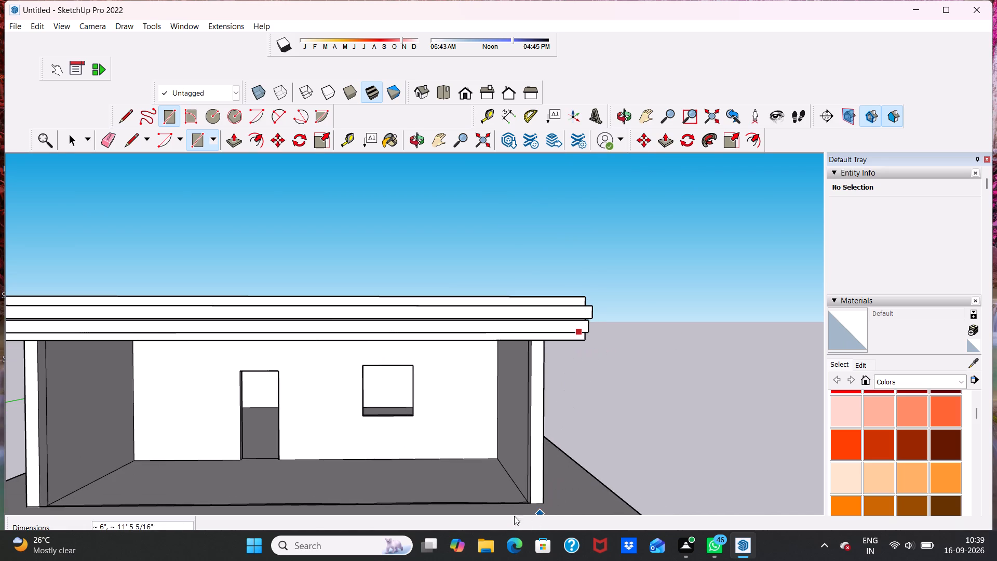
scroll(540, 488, up, 1)
scroll(534, 512, down, 9)
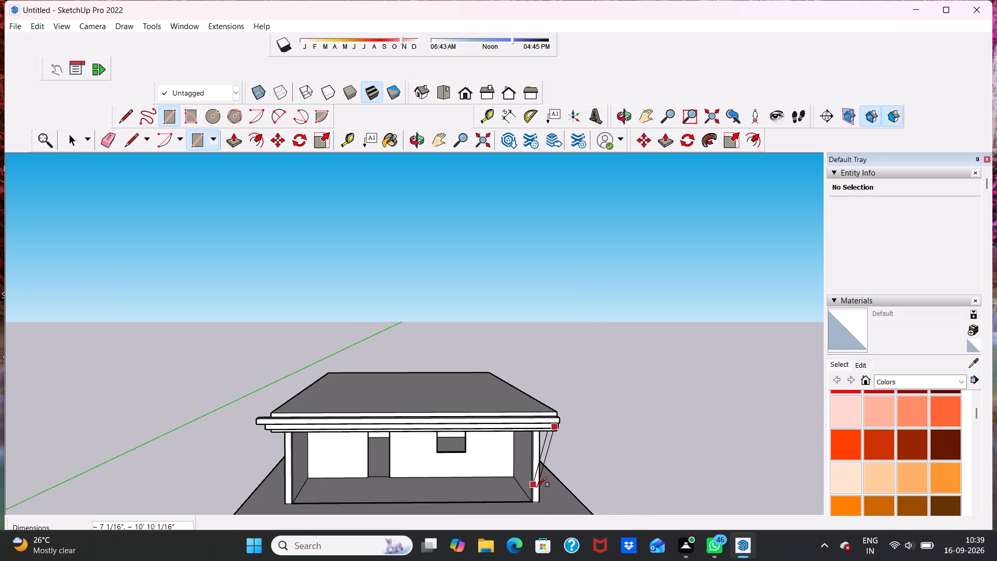
scroll(536, 487, up, 1)
click(465, 92)
scroll(465, 92, down, 4)
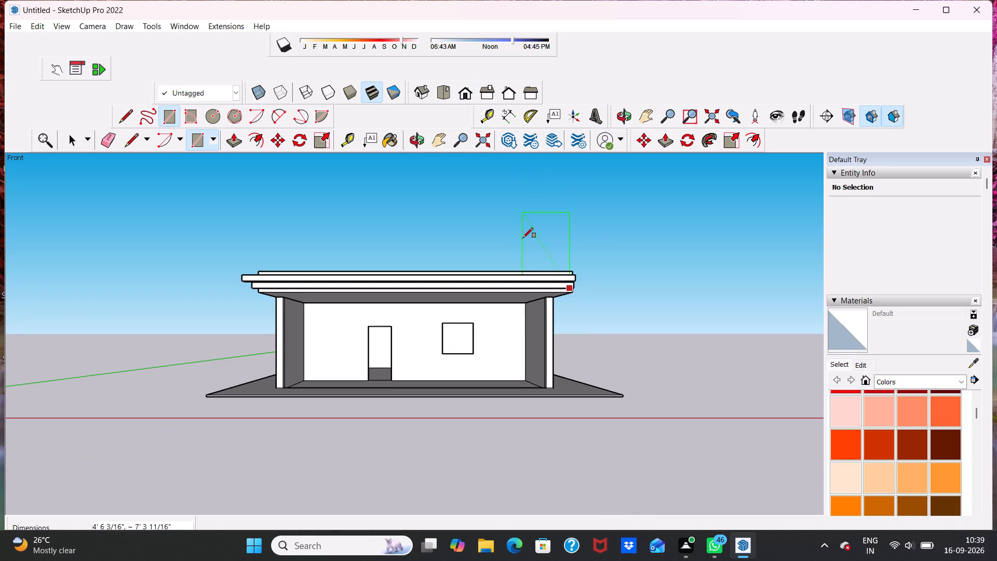
scroll(568, 390, up, 1)
click(566, 395)
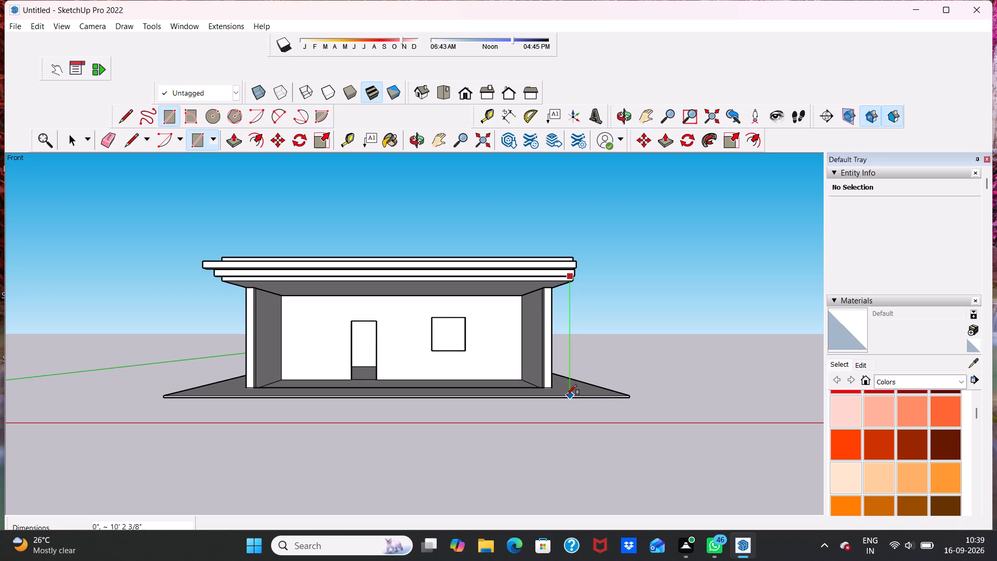
click(562, 393)
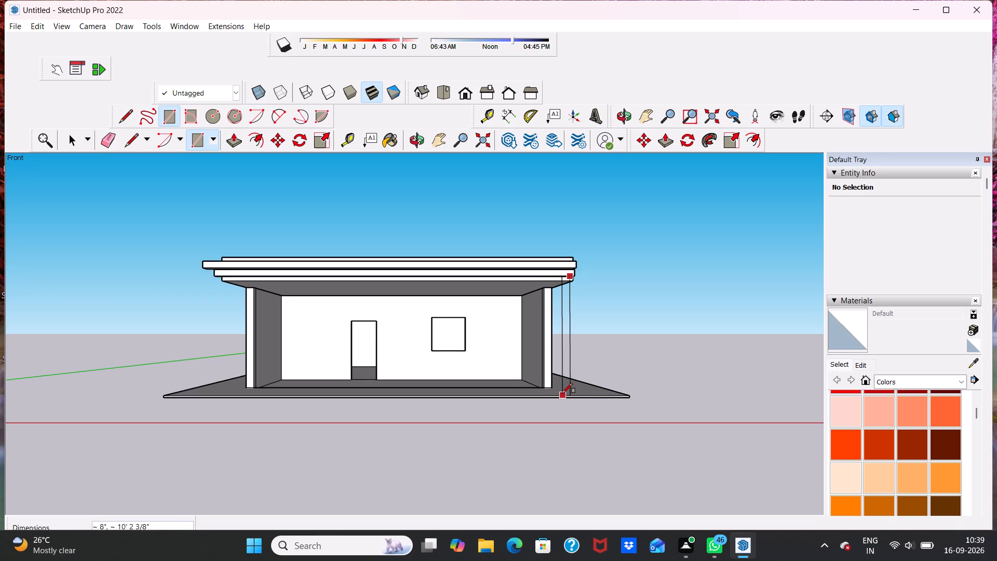
scroll(558, 346, up, 11)
scroll(588, 348, down, 4)
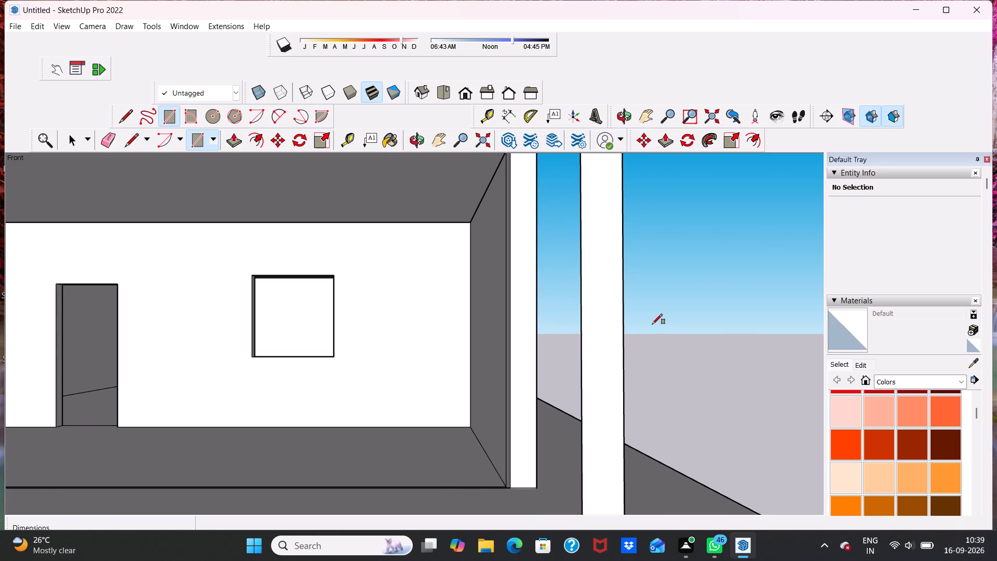
key(space)
Push/Pull the post rectangle outward 6" to form a front corner post under the roof overhang.
scroll(534, 343, down, 10)
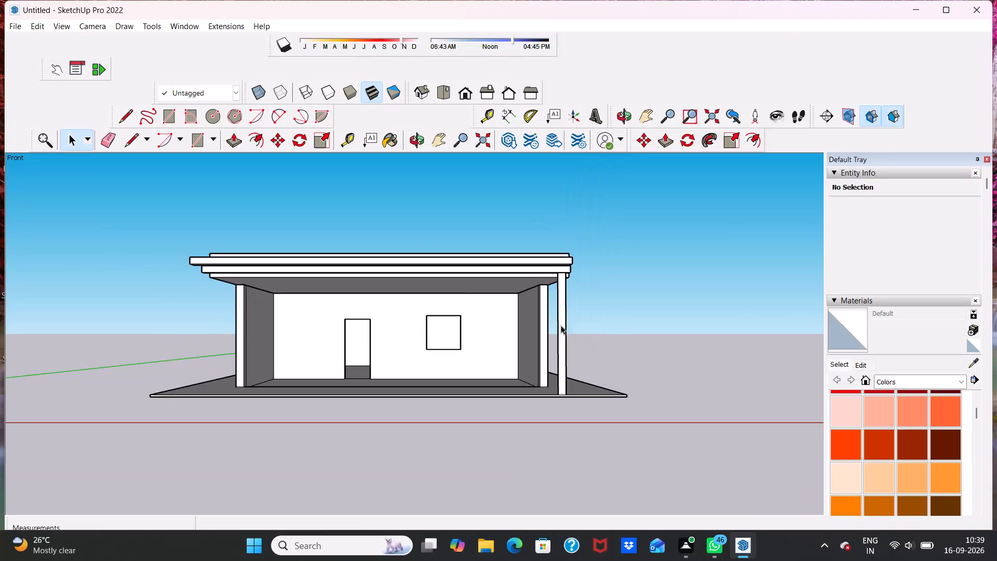
scroll(561, 292, up, 11)
middle_drag(562, 282, 556, 204)
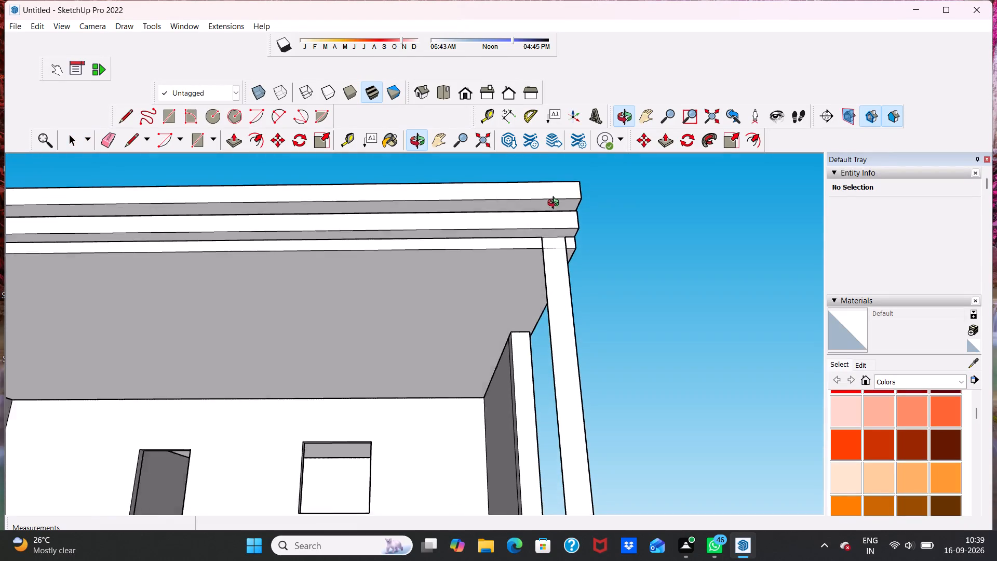
middle_drag(556, 204, 553, 209)
click(558, 317)
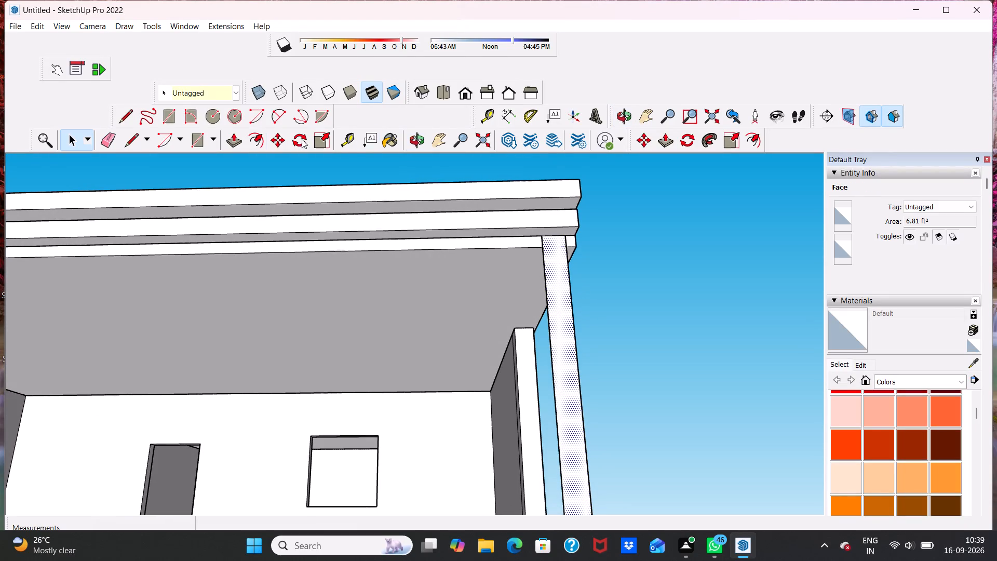
click(233, 136)
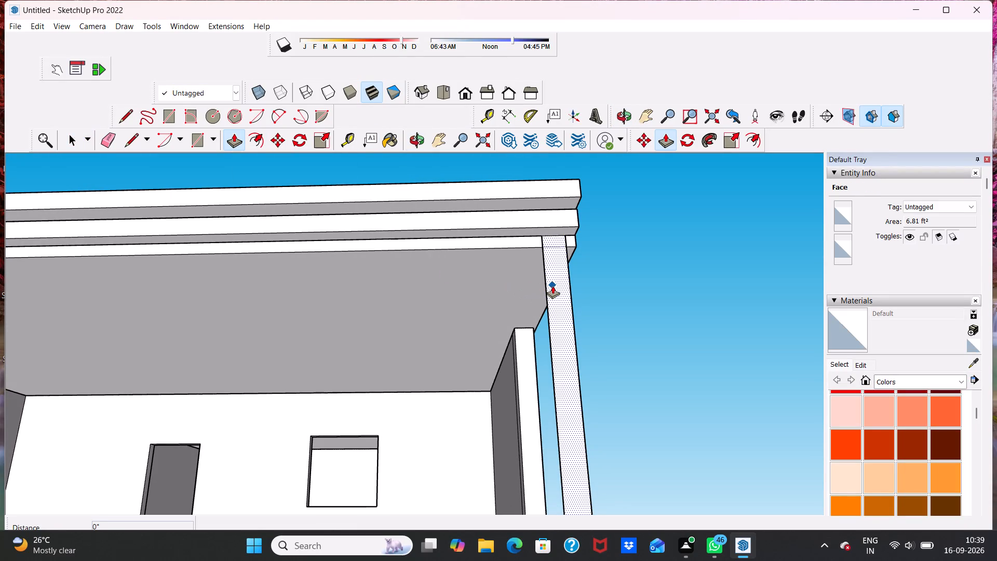
click(553, 286)
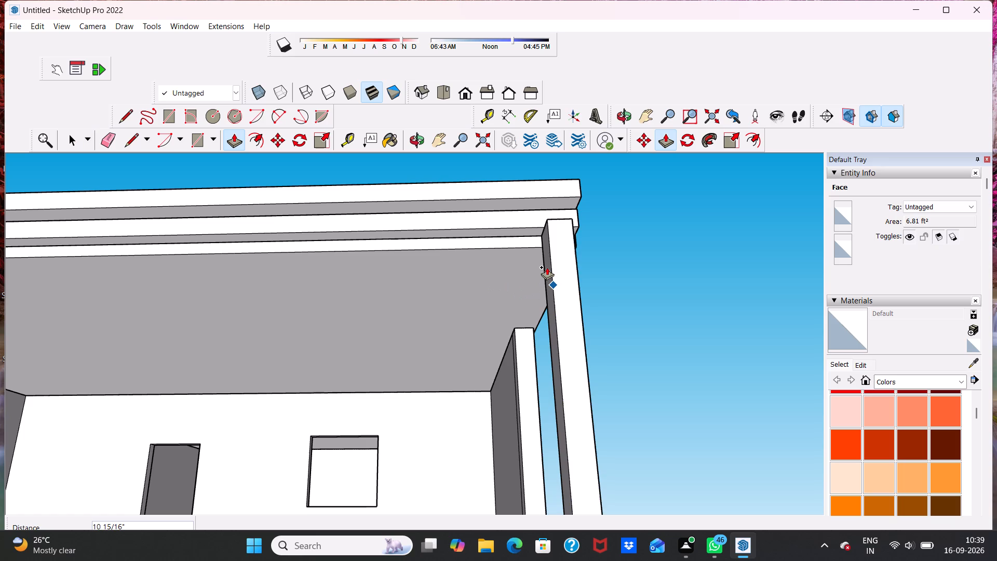
key(6)
key(shift+quotedbl)
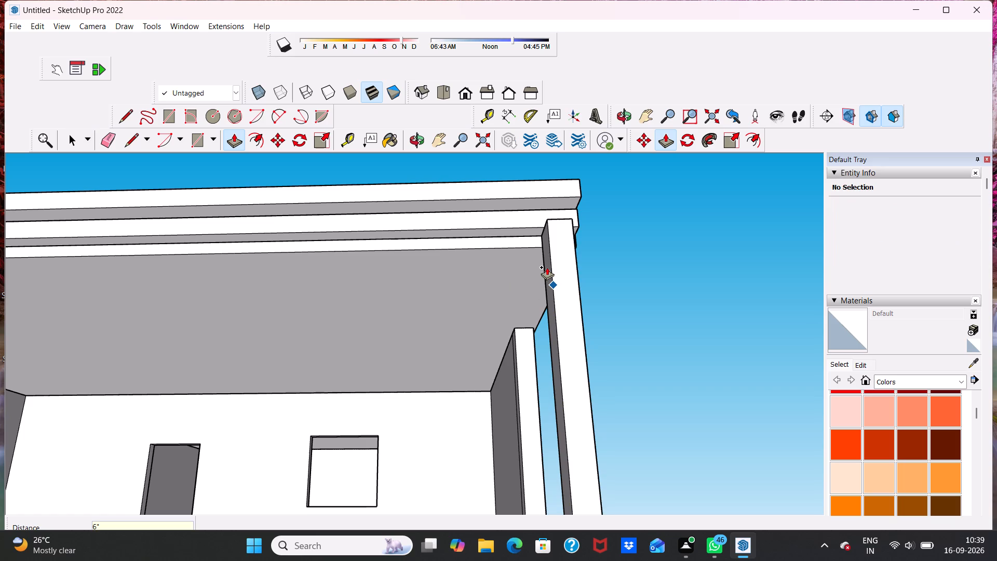
key(Return)
scroll(576, 250, down, 2)
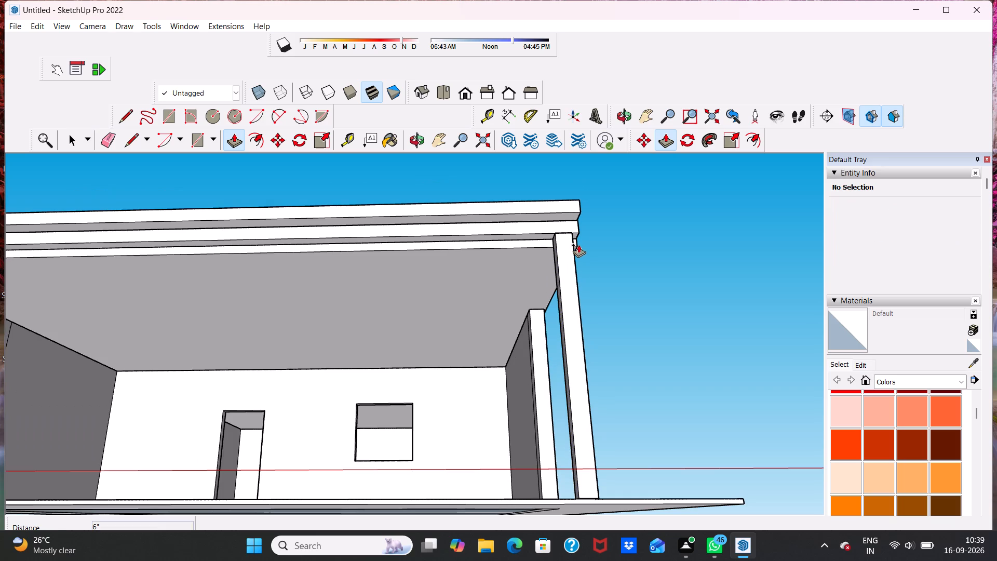
key(space)
Examine the new corner post, its junction with the roof bands, and its foot at the base edge.
middle_drag(501, 262, 366, 362)
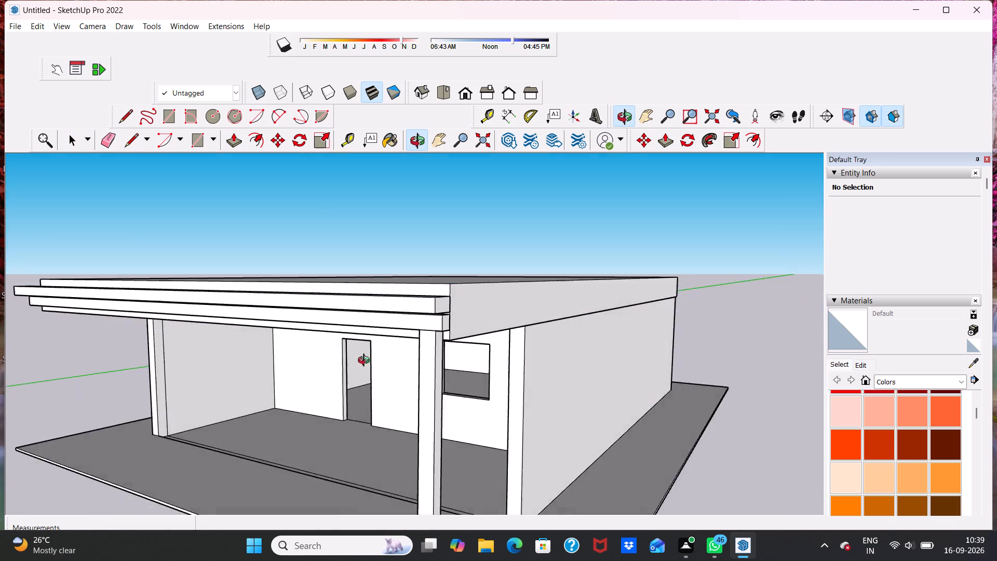
middle_drag(366, 362, 499, 325)
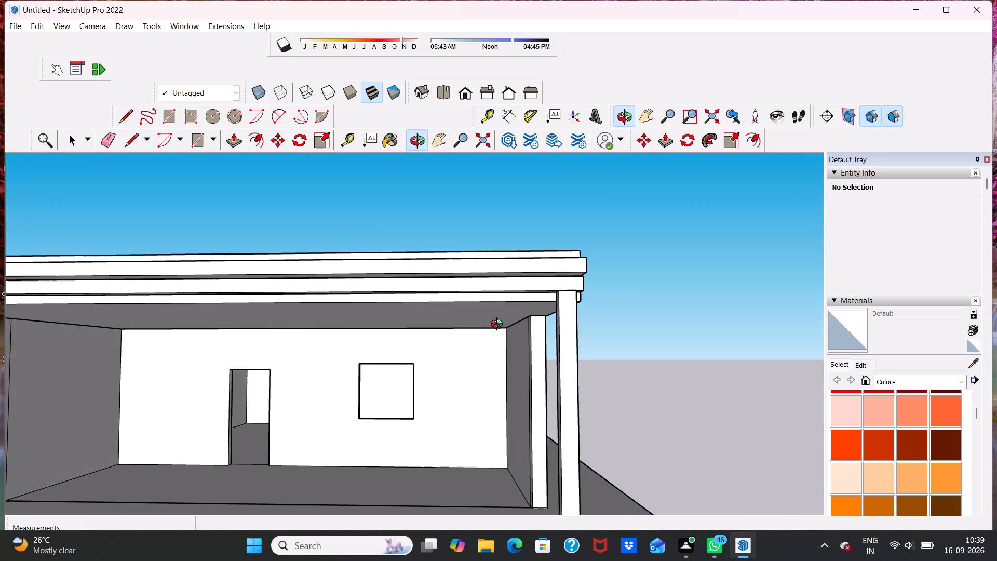
middle_drag(499, 325, 556, 310)
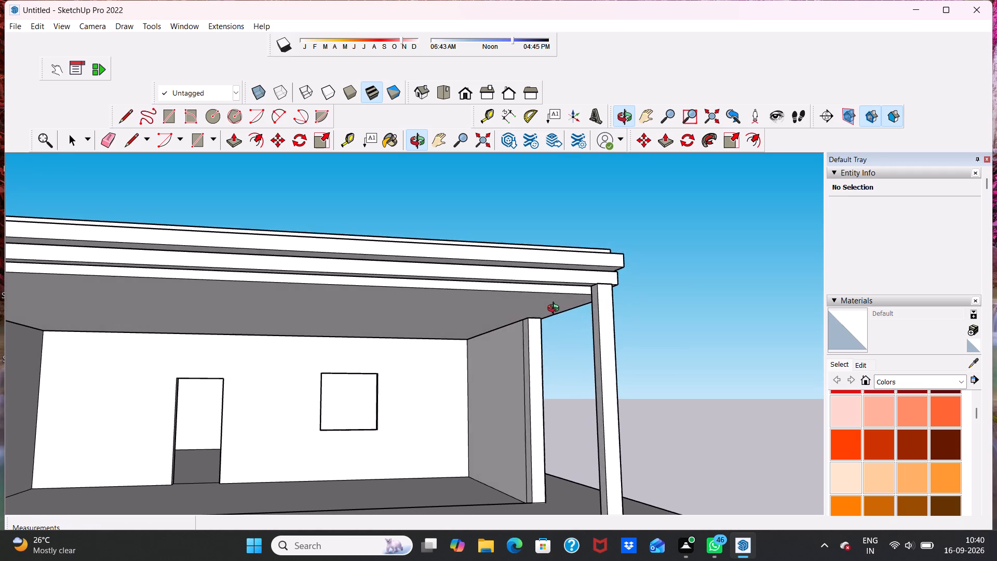
middle_drag(556, 310, 534, 346)
scroll(534, 346, down, 7)
middle_drag(533, 336, 533, 337)
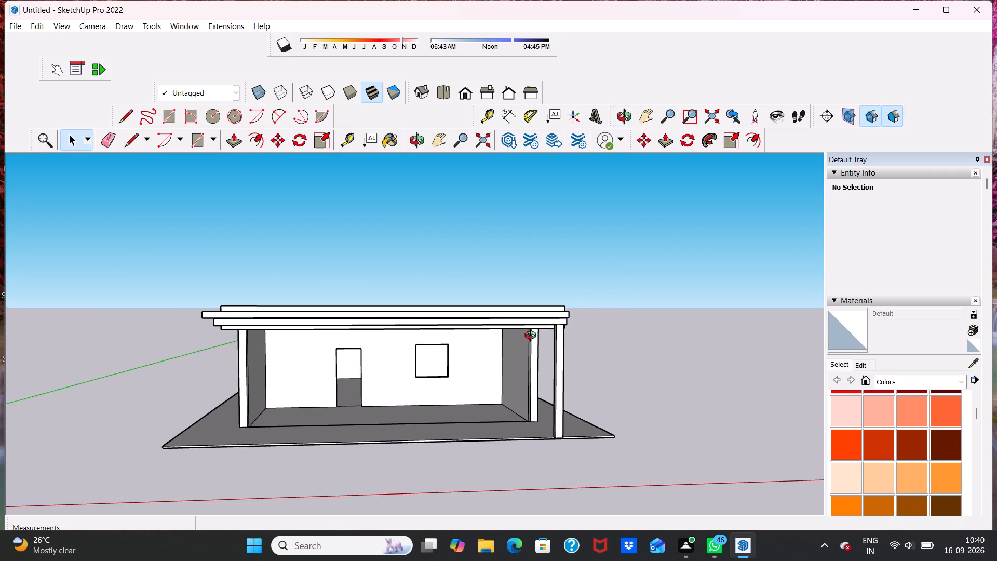
middle_drag(533, 337, 530, 361)
middle_drag(529, 360, 532, 359)
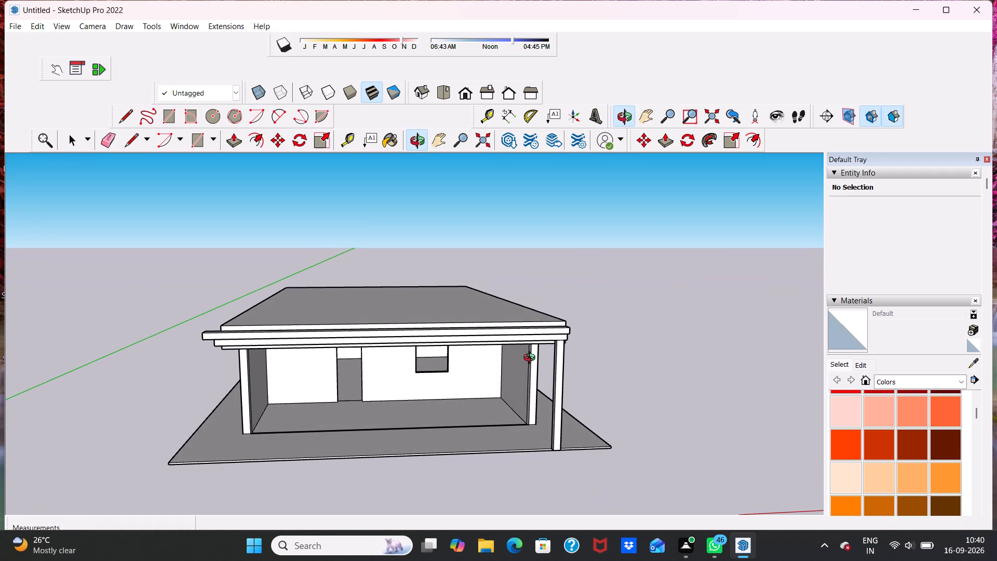
middle_drag(532, 359, 532, 353)
middle_drag(540, 347, 524, 290)
scroll(524, 290, up, 5)
middle_drag(524, 290, 518, 292)
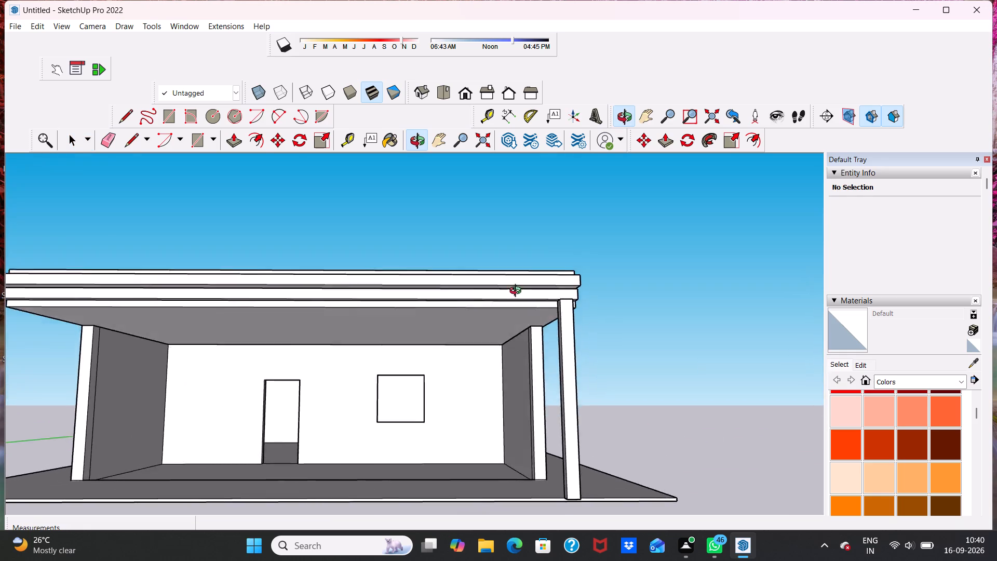
middle_drag(518, 292, 530, 319)
middle_drag(498, 353, 519, 348)
scroll(512, 335, up, 1)
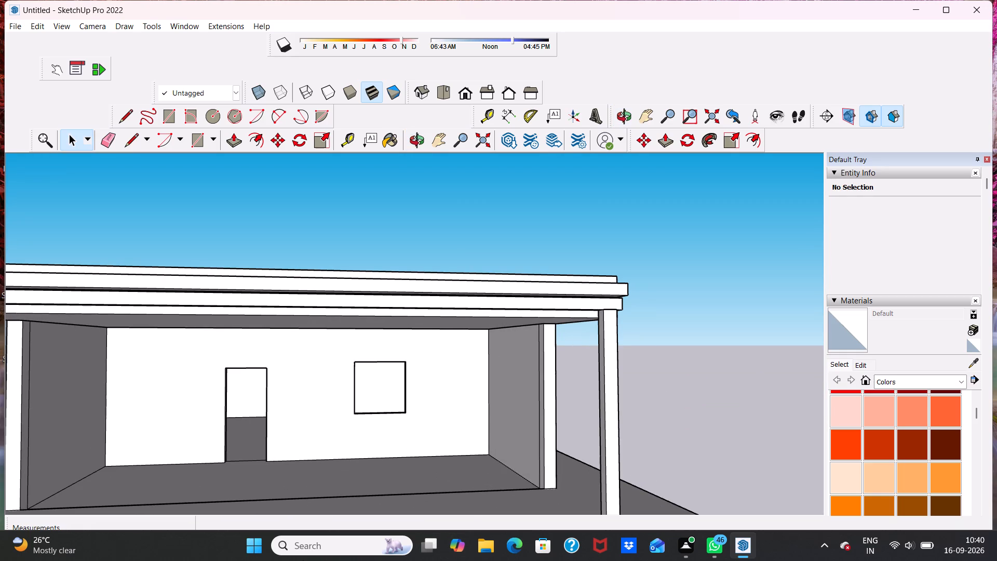
scroll(196, 354, down, 4)
scroll(398, 315, down, 4)
middle_drag(421, 346, 411, 346)
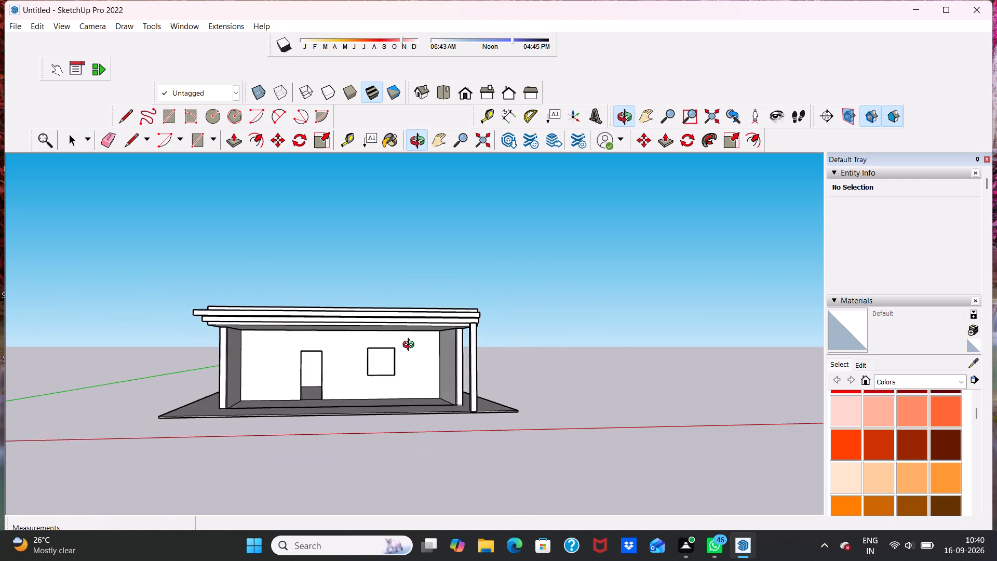
middle_drag(411, 346, 194, 416)
scroll(346, 442, up, 11)
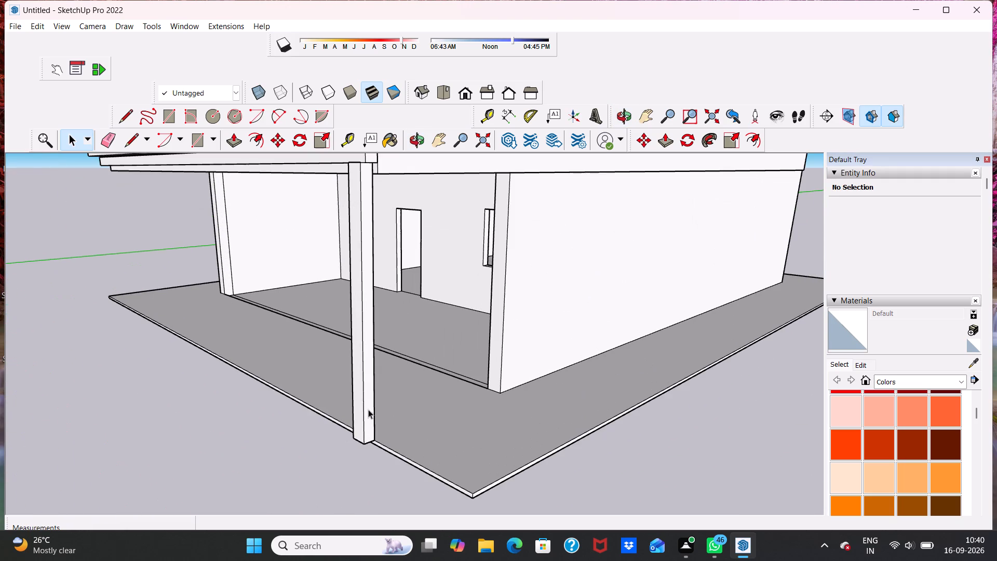
Push/Pull the base's front edge face outward by about 2' 9 1/8", then by a further 2' 3 15/16".
middle_drag(372, 412, 466, 388)
middle_drag(374, 413, 434, 418)
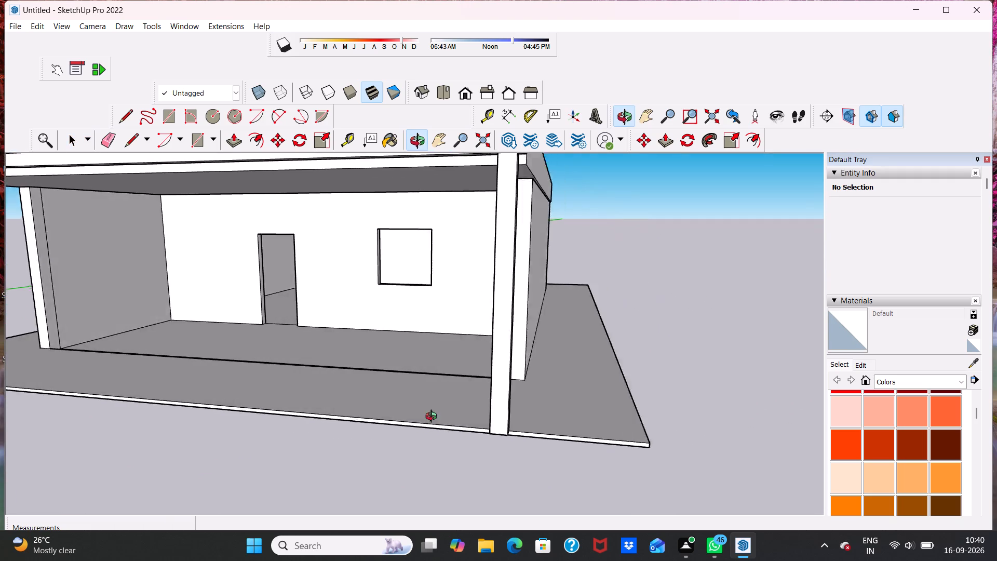
middle_drag(434, 418, 447, 413)
scroll(449, 418, up, 12)
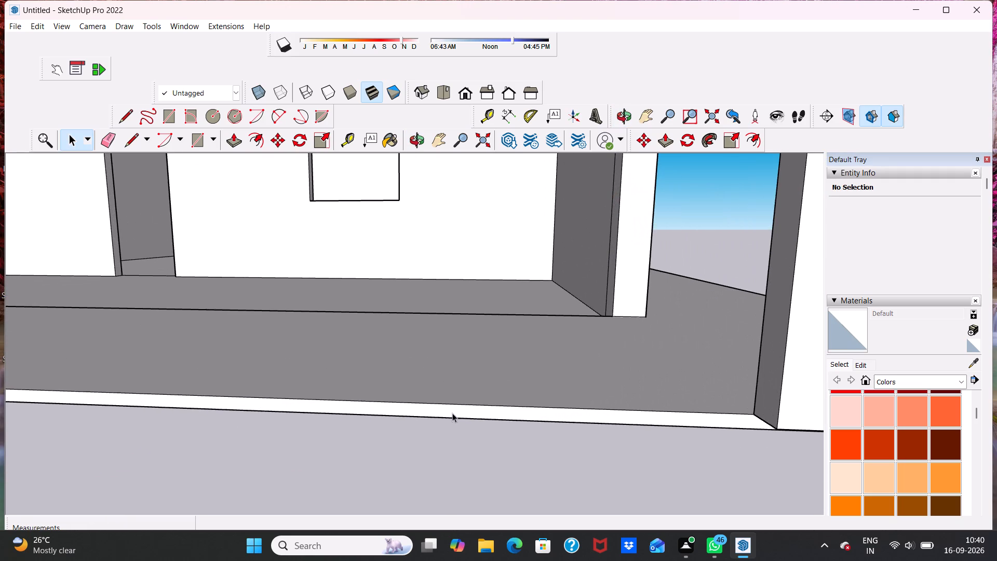
click(452, 413)
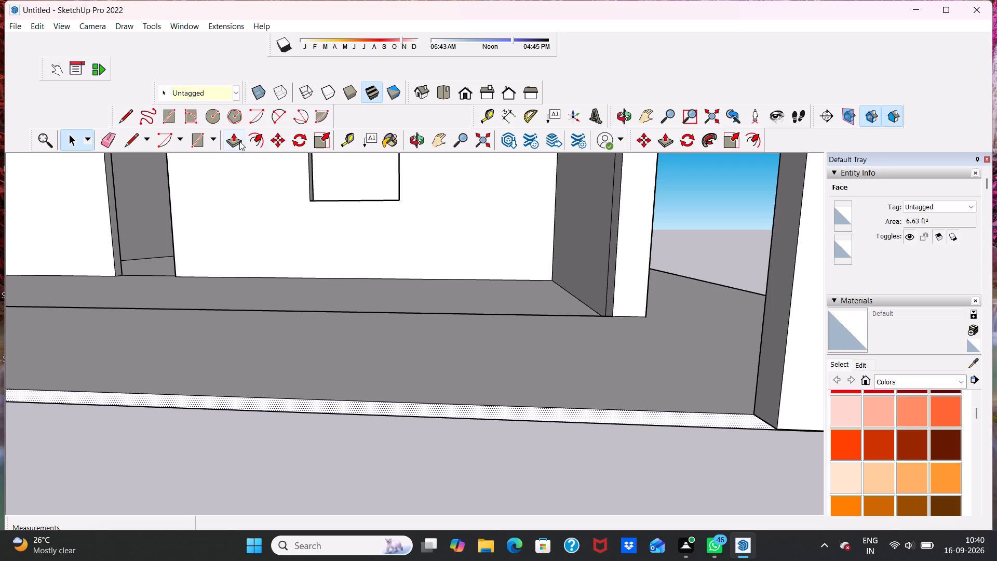
click(235, 141)
drag(250, 399, 208, 552)
scroll(213, 436, down, 6)
scroll(305, 411, down, 5)
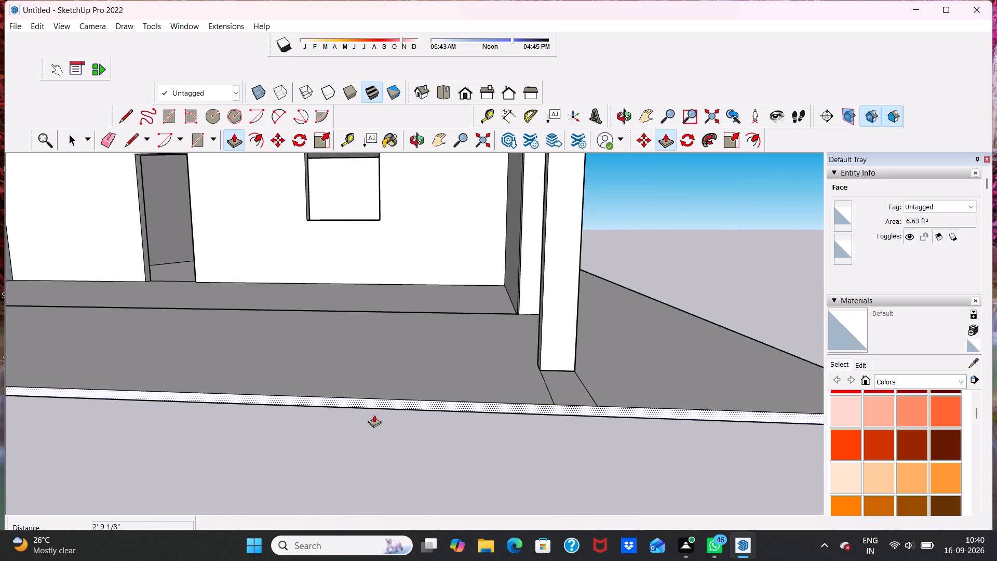
scroll(280, 414, up, 1)
drag(260, 398, 222, 494)
key(space)
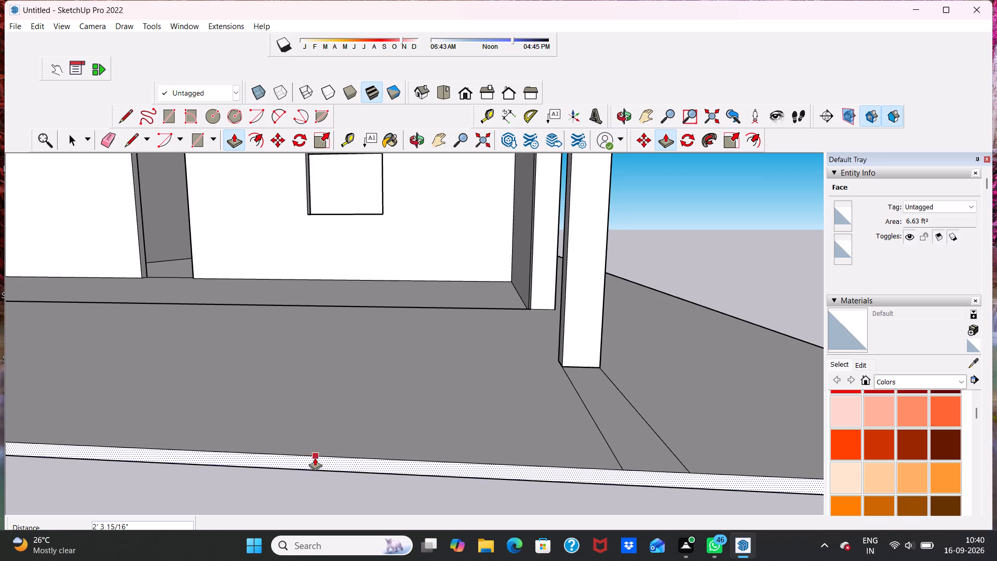
key(space)
Erase the two leftover lines on the base surface running forward from the foot of the corner post.
scroll(353, 439, down, 3)
click(109, 139)
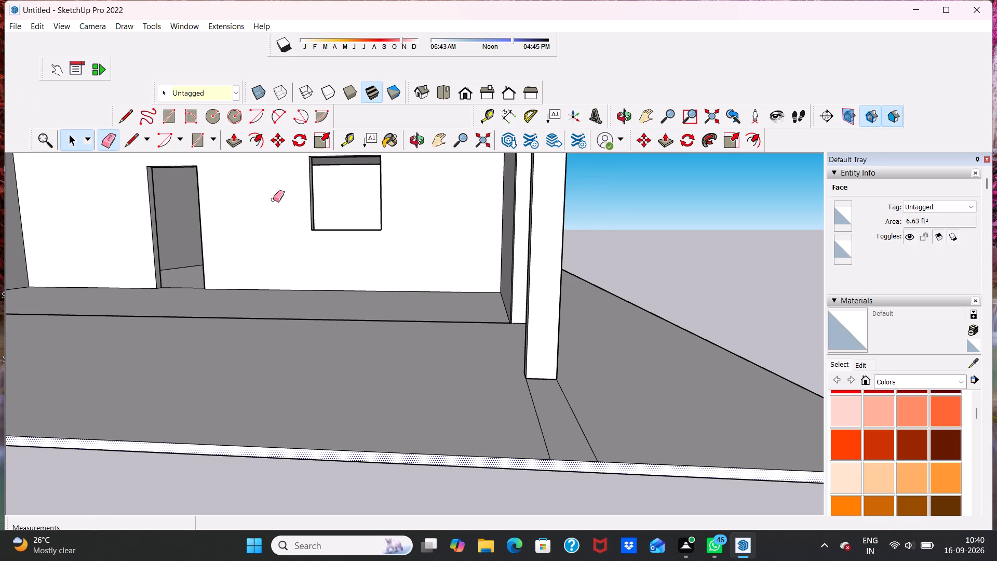
click(535, 416)
click(577, 413)
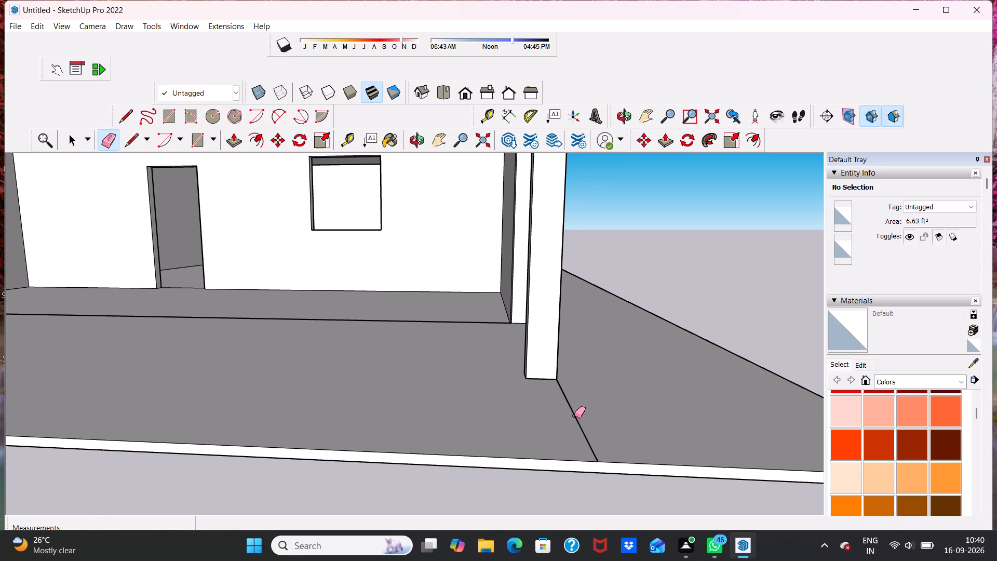
click(574, 416)
Examine the extended base, corner post and roof from the front view and several other angles.
middle_drag(582, 400, 492, 397)
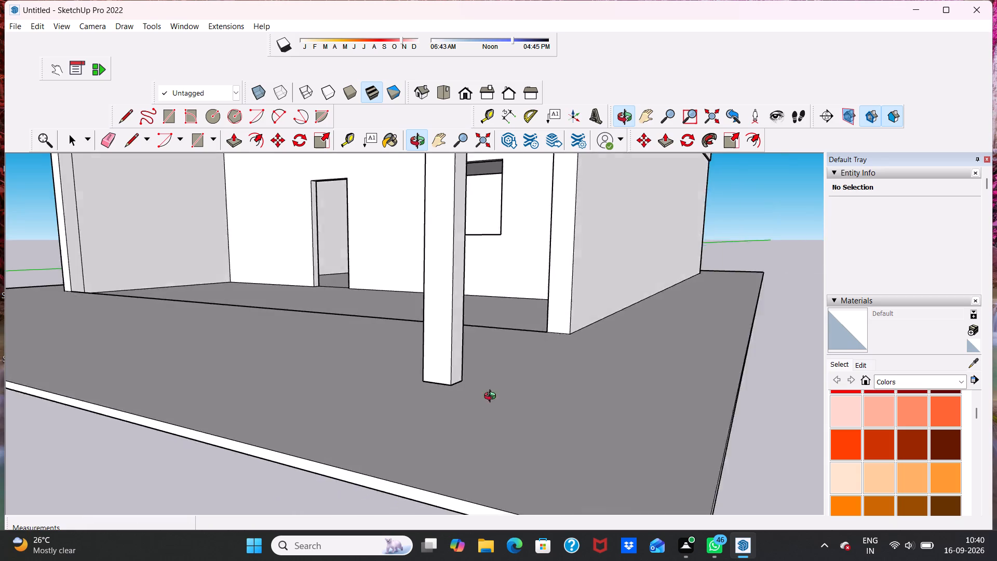
middle_drag(492, 397, 541, 412)
key(space)
scroll(438, 376, down, 5)
middle_drag(438, 376, 498, 377)
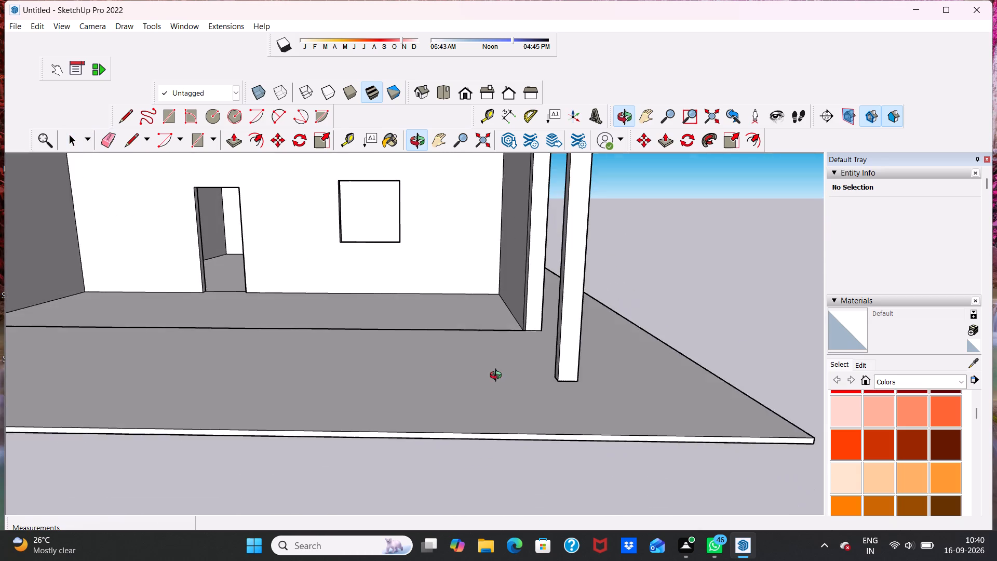
middle_drag(498, 377, 501, 376)
scroll(501, 376, up, 2)
scroll(500, 350, down, 7)
middle_drag(517, 346, 523, 351)
scroll(525, 354, down, 1)
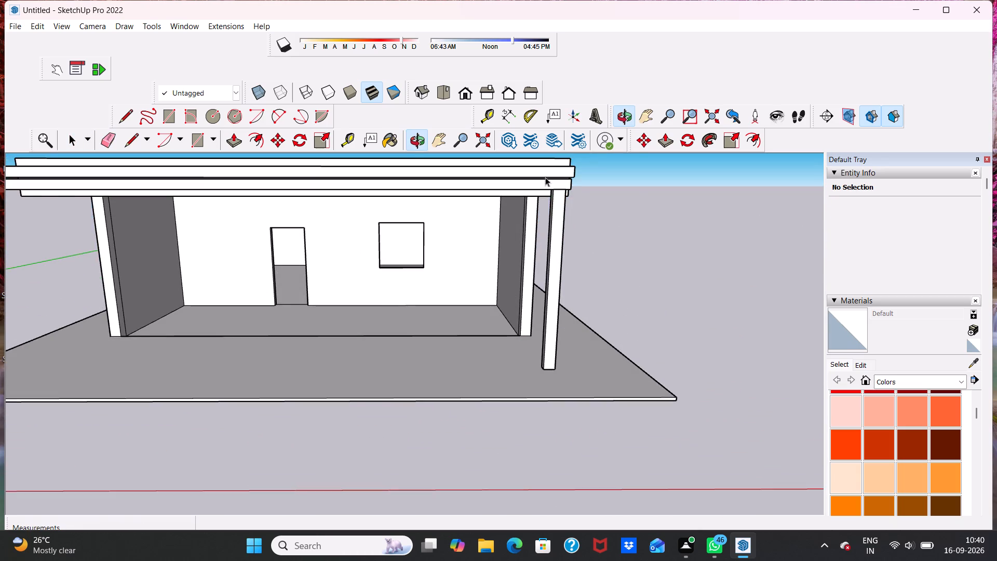
click(464, 94)
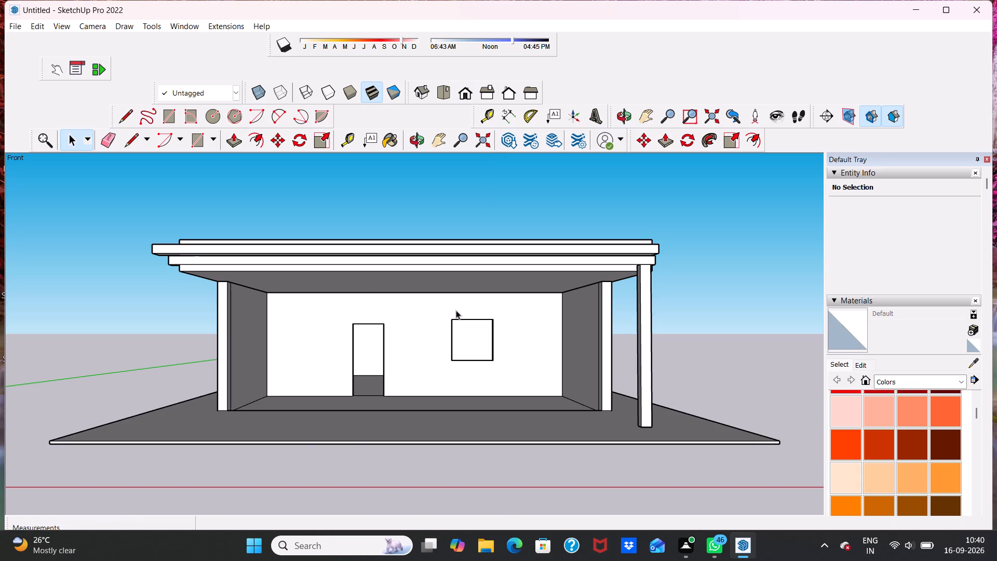
middle_click(456, 310)
middle_drag(456, 298, 474, 340)
scroll(471, 330, up, 5)
scroll(473, 327, down, 5)
middle_drag(368, 326, 363, 285)
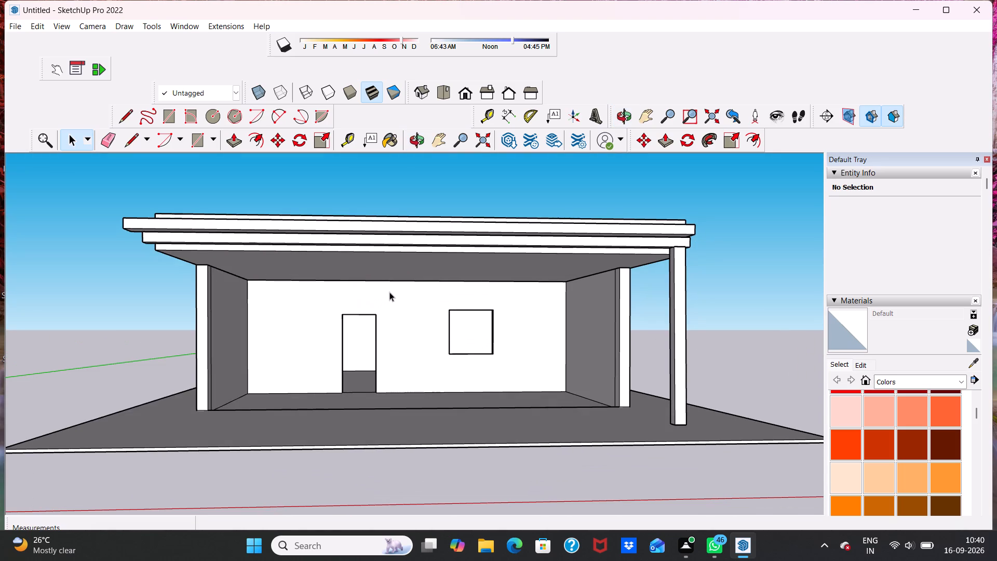
middle_drag(308, 311, 331, 349)
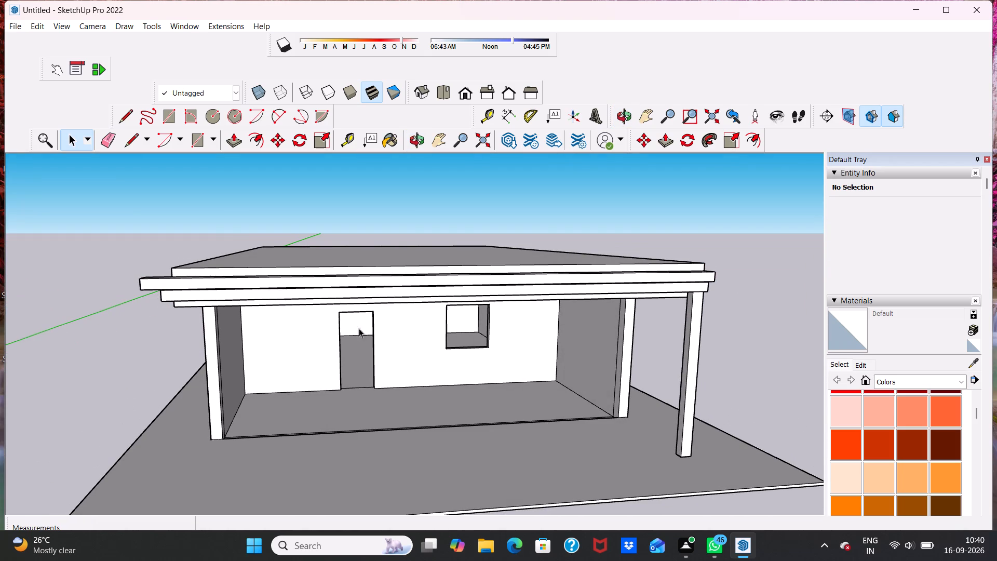
middle_drag(429, 314, 431, 340)
Draw an upright rectangle about 14' 1 1/4" by 2' 3 5/16" above the front band, from mid-roof to the roof's right end.
scroll(496, 332, up, 5)
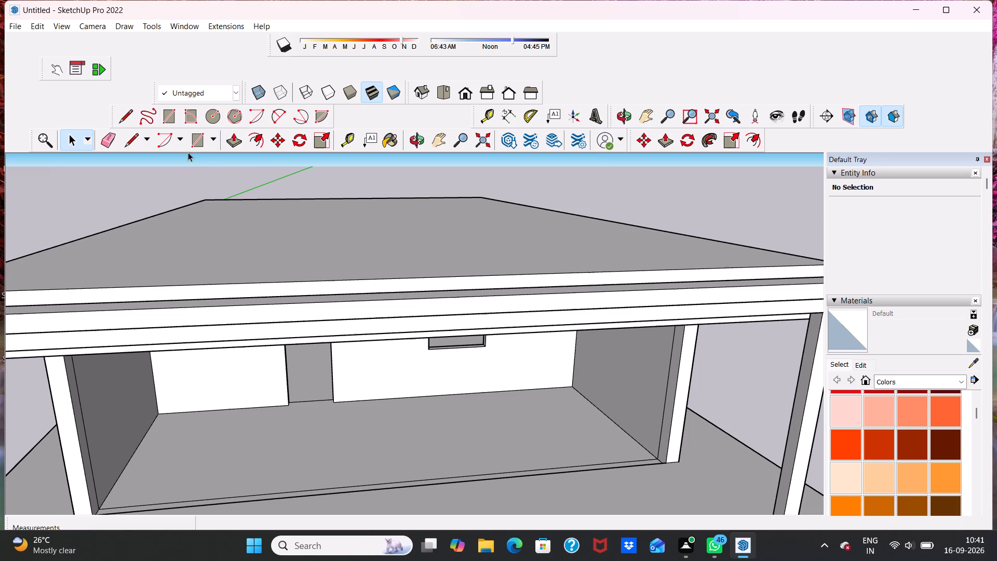
click(200, 141)
scroll(585, 351, up, 2)
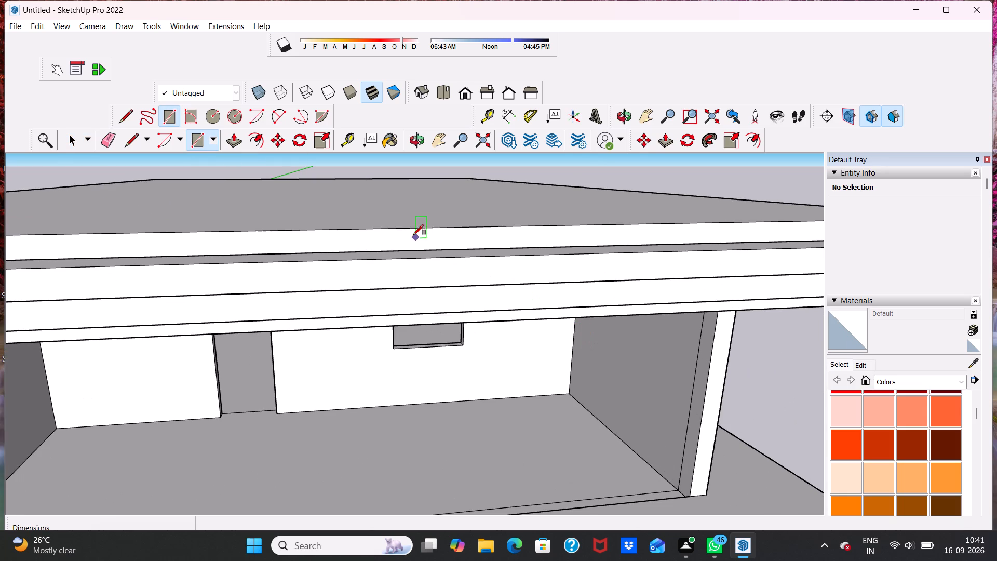
click(388, 251)
scroll(484, 244, down, 5)
scroll(765, 201, up, 1)
scroll(798, 196, down, 5)
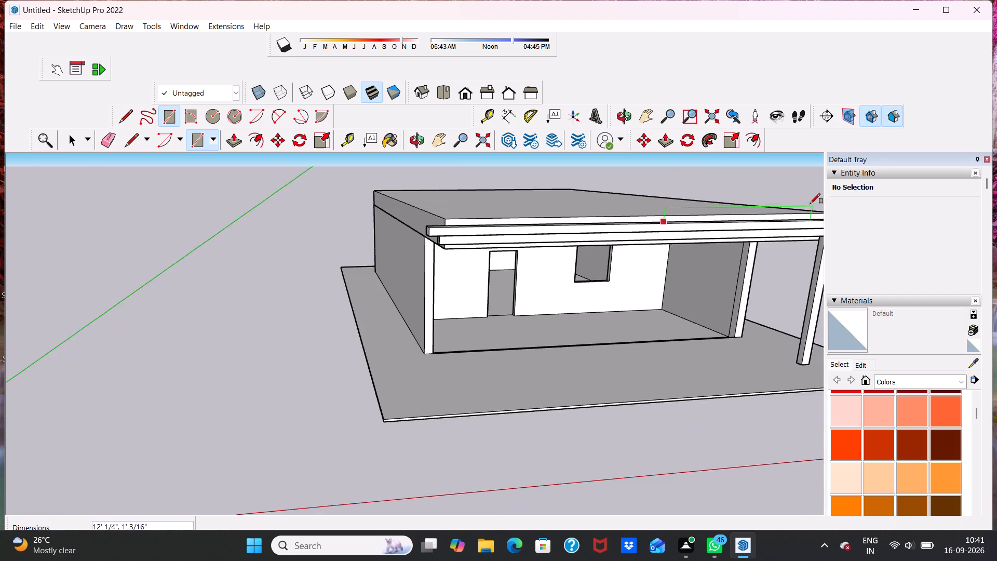
scroll(793, 192, down, 3)
scroll(814, 195, up, 10)
scroll(786, 208, down, 6)
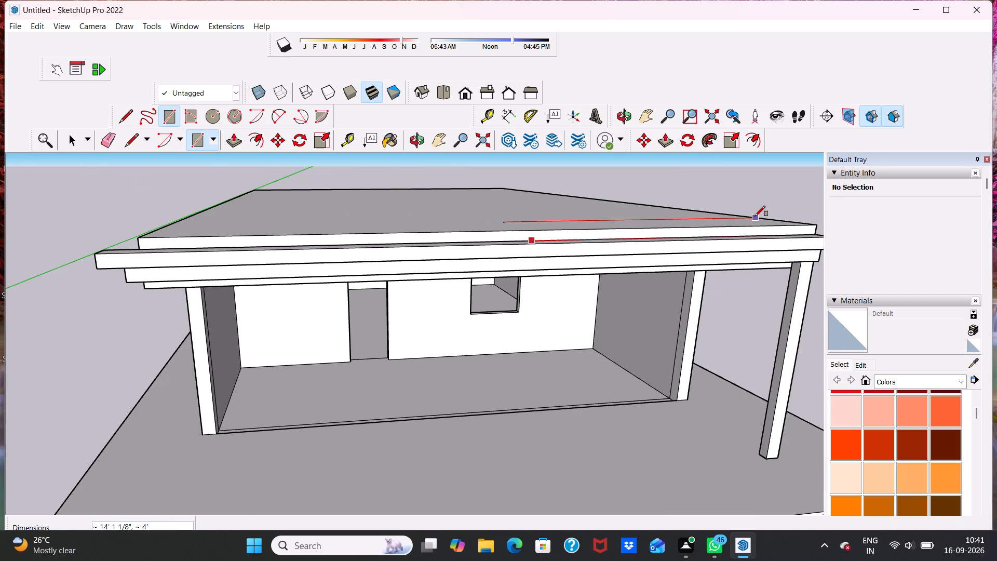
scroll(816, 219, up, 3)
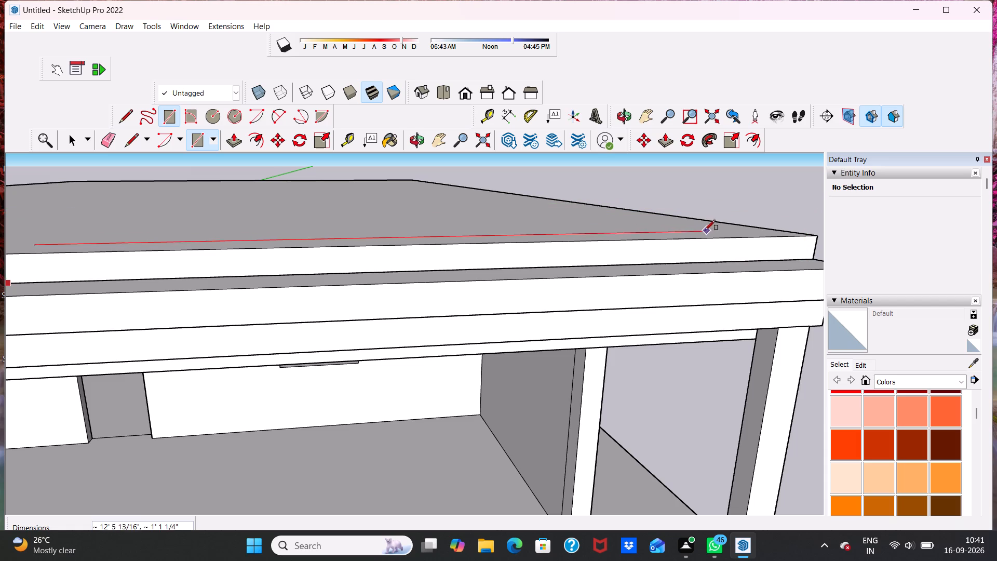
scroll(684, 219, down, 6)
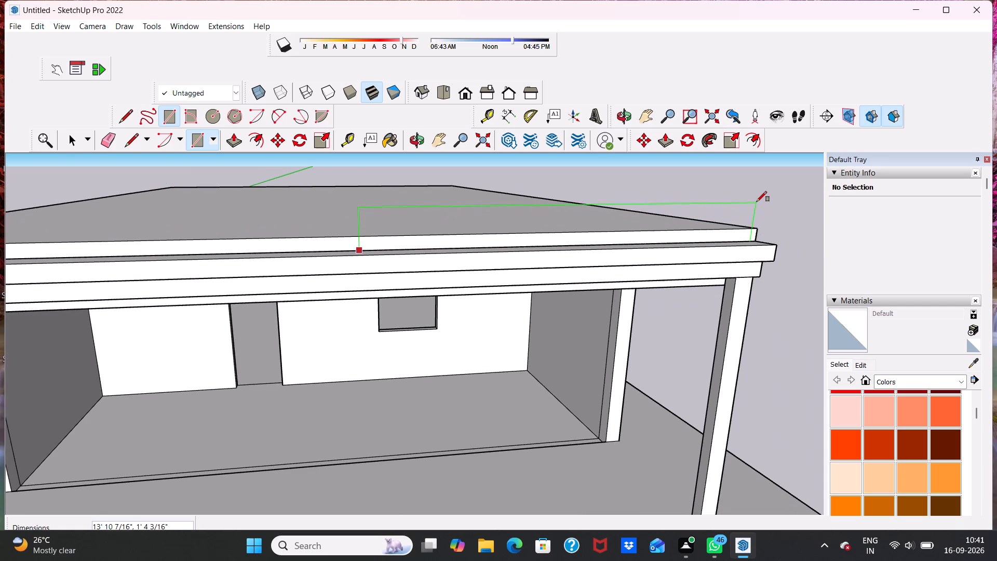
click(766, 173)
scroll(709, 197, down, 8)
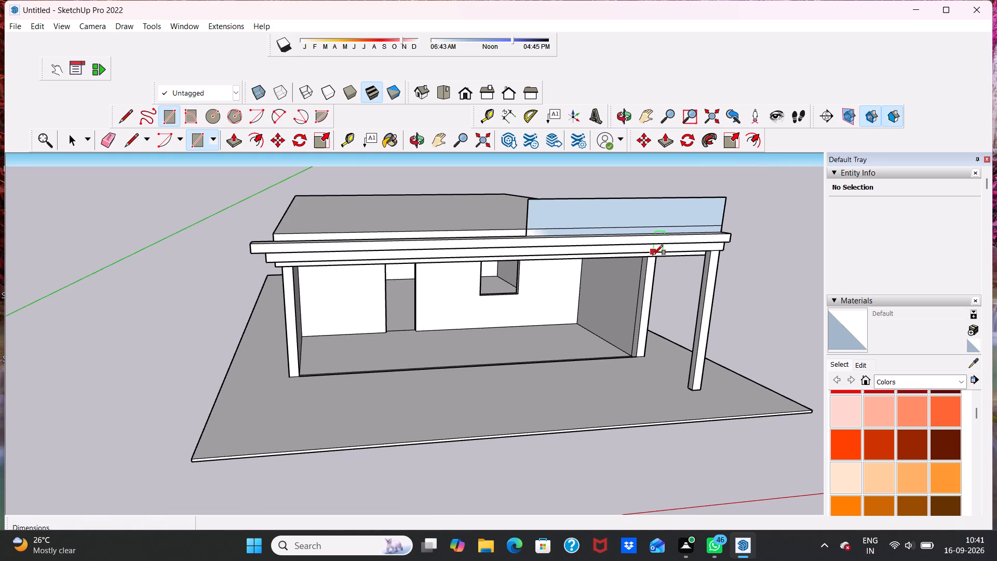
Push/Pull the upright rectangle above the roof's front edge by 3" to form a parapet panel.
key(space)
click(641, 209)
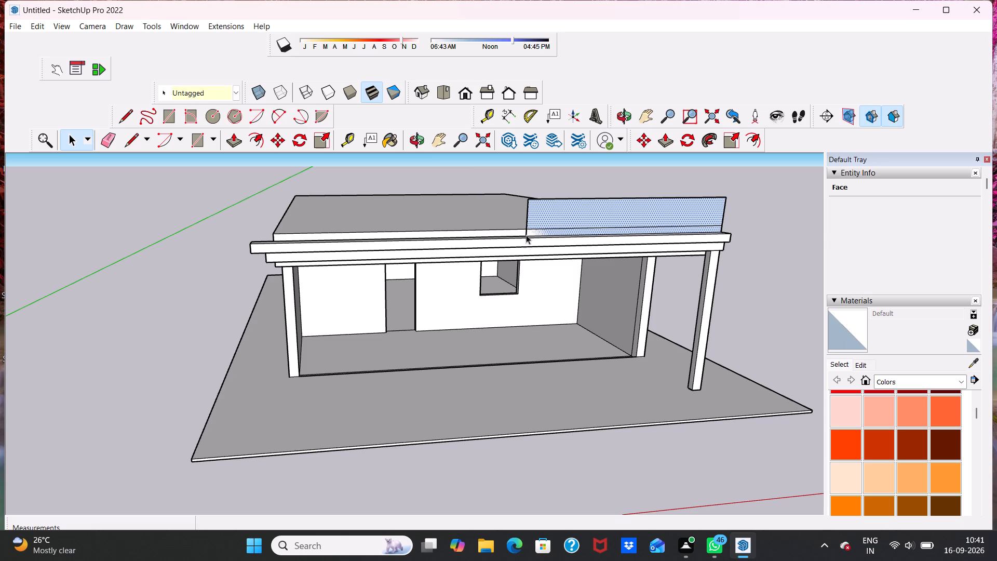
click(228, 137)
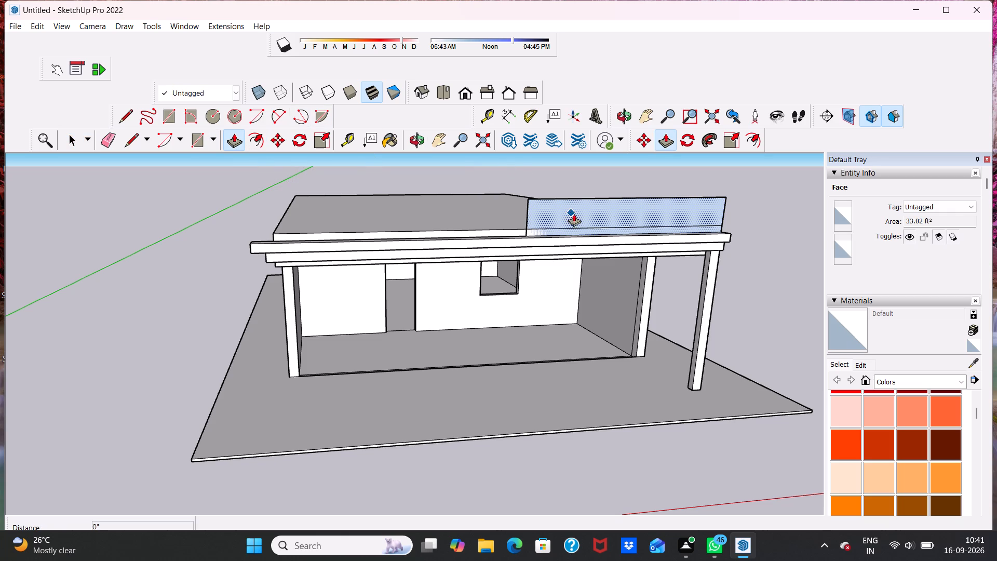
click(577, 204)
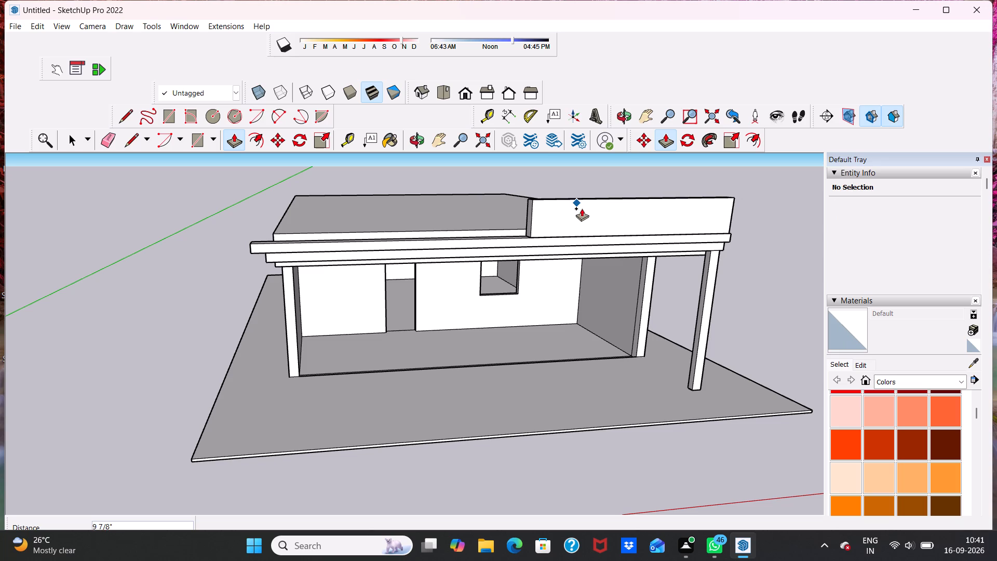
key(3)
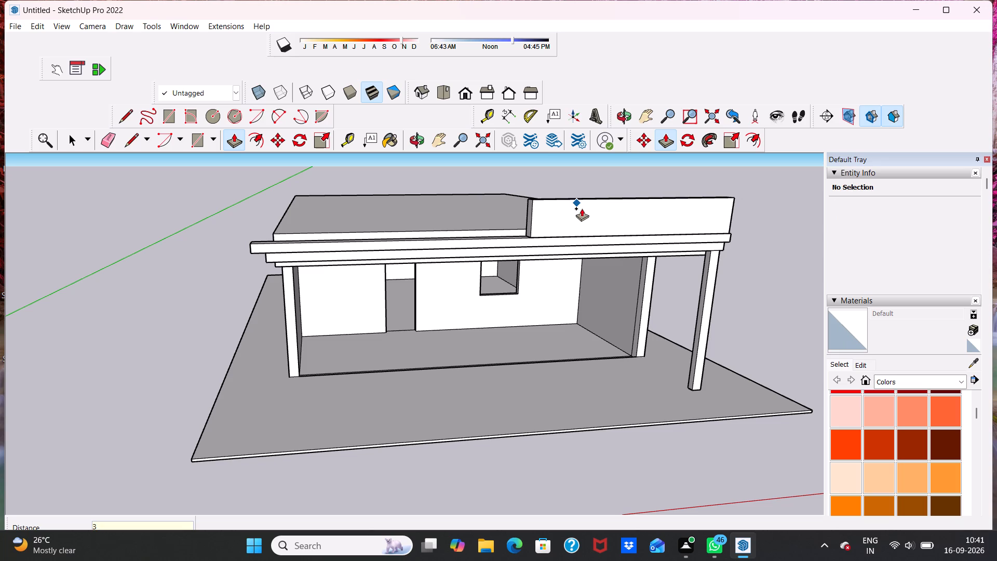
key(shift+quotedbl)
key(Return)
scroll(501, 115, down, 2)
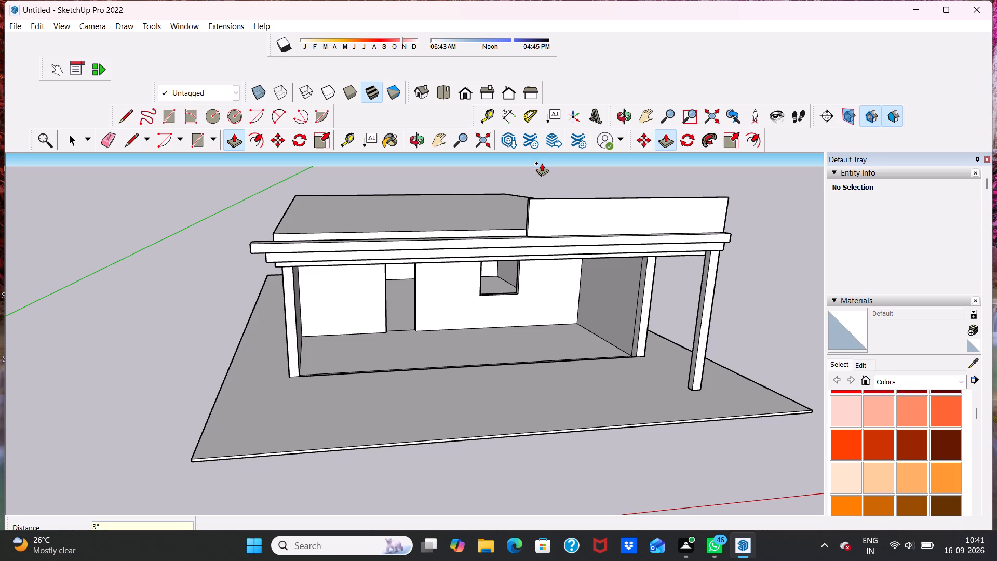
key(space)
Examine the new parapet panel from above, from its end and from the front.
middle_drag(536, 191, 555, 229)
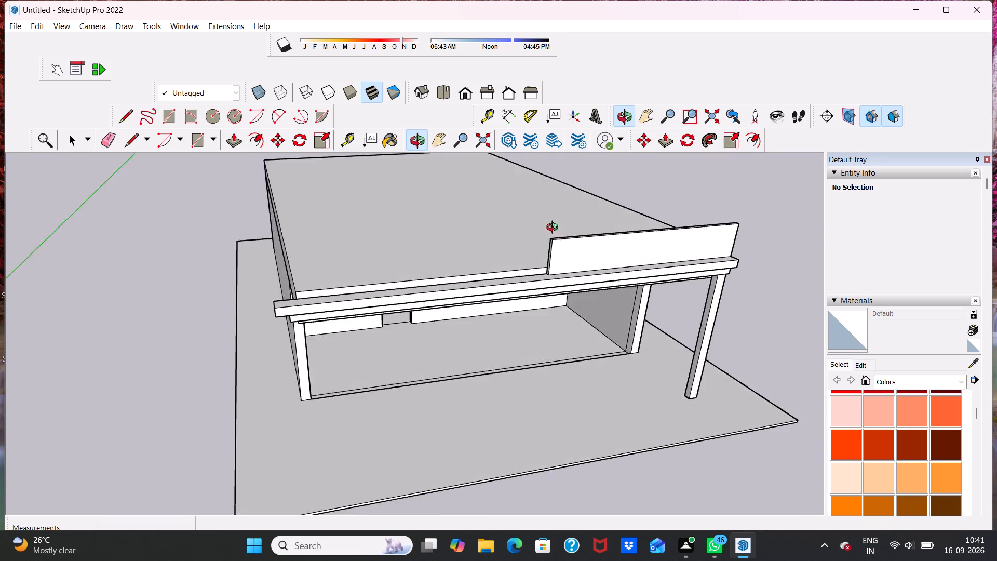
middle_drag(555, 229, 501, 185)
scroll(496, 184, down, 1)
scroll(629, 198, up, 6)
middle_drag(625, 202, 442, 375)
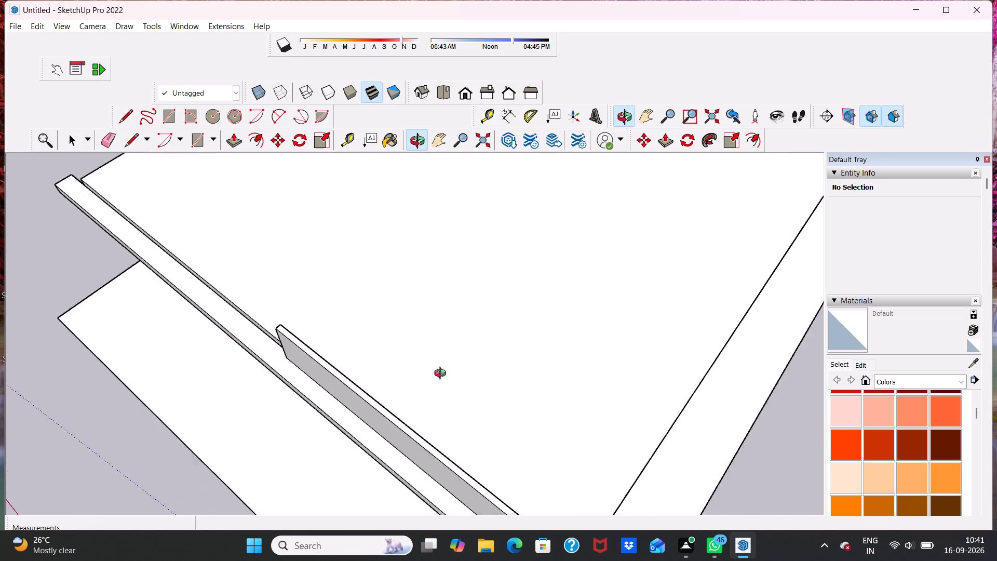
middle_drag(442, 375, 324, 235)
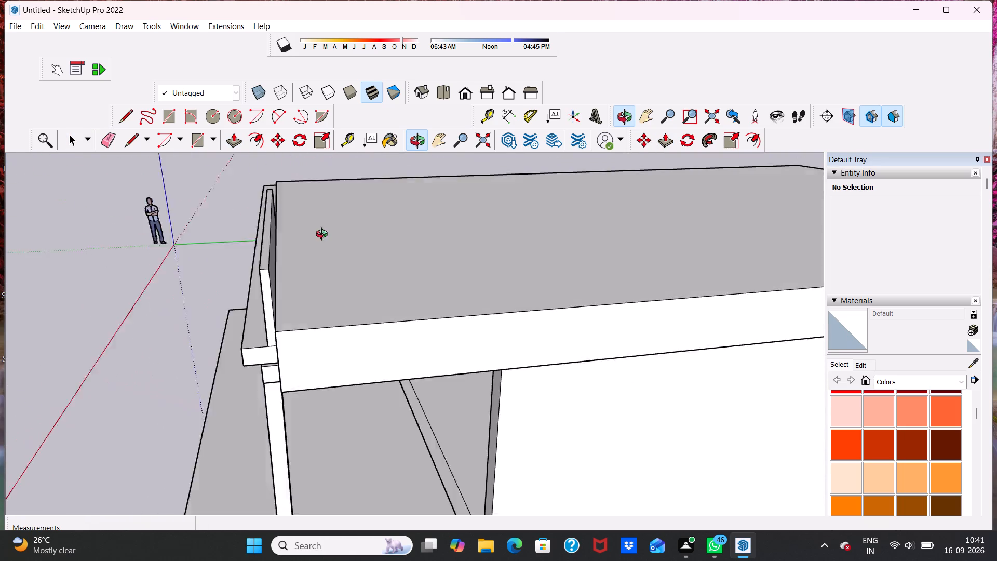
middle_drag(324, 235, 491, 209)
scroll(474, 218, up, 5)
middle_drag(420, 227, 568, 210)
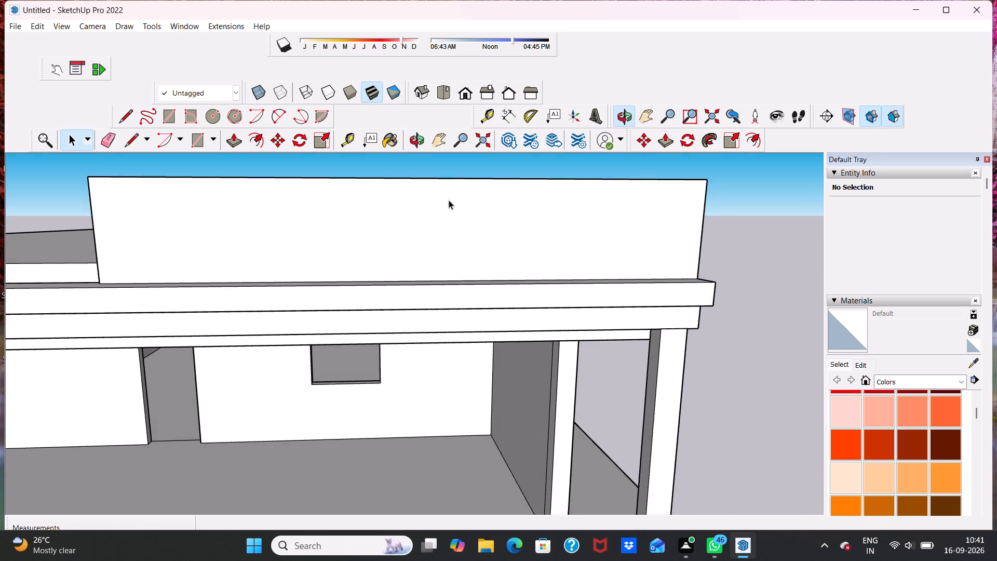
scroll(448, 200, down, 5)
middle_drag(409, 236, 417, 250)
scroll(417, 250, up, 4)
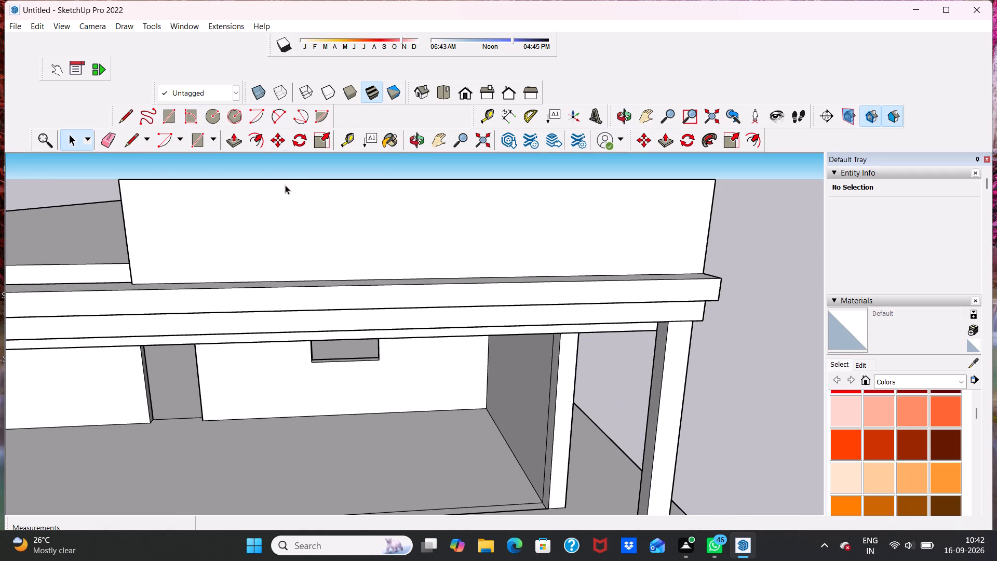
scroll(267, 179, down, 1)
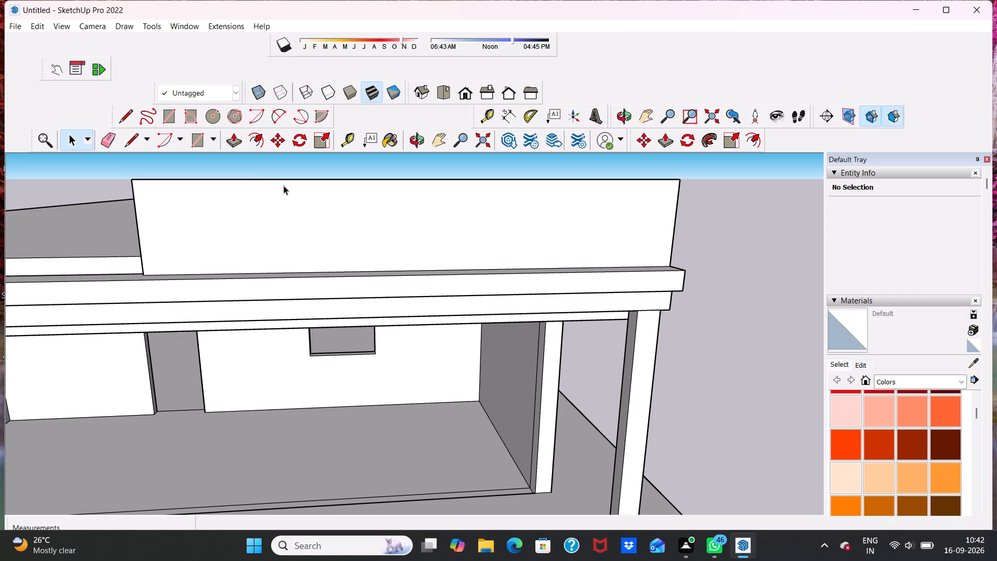
scroll(284, 185, up, 1)
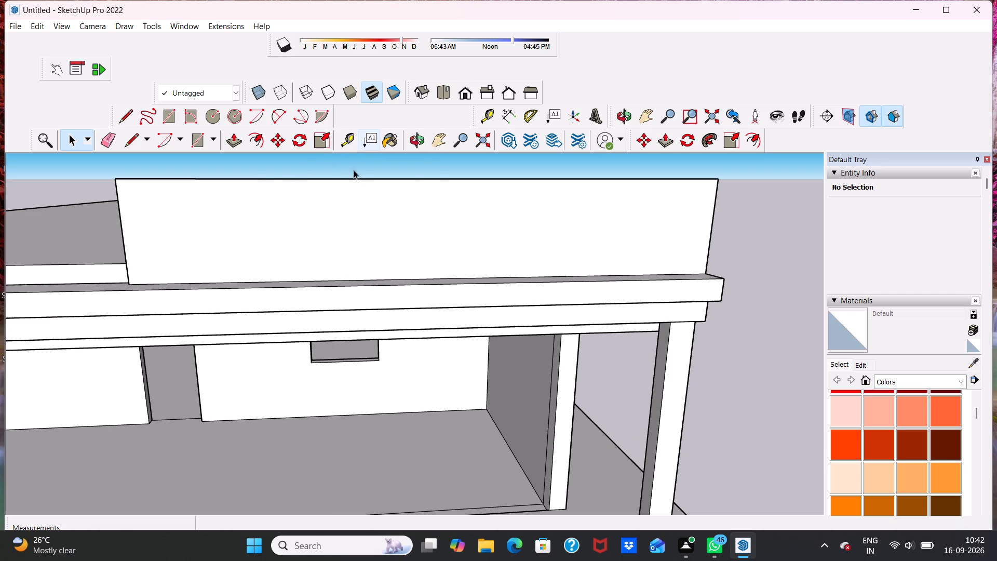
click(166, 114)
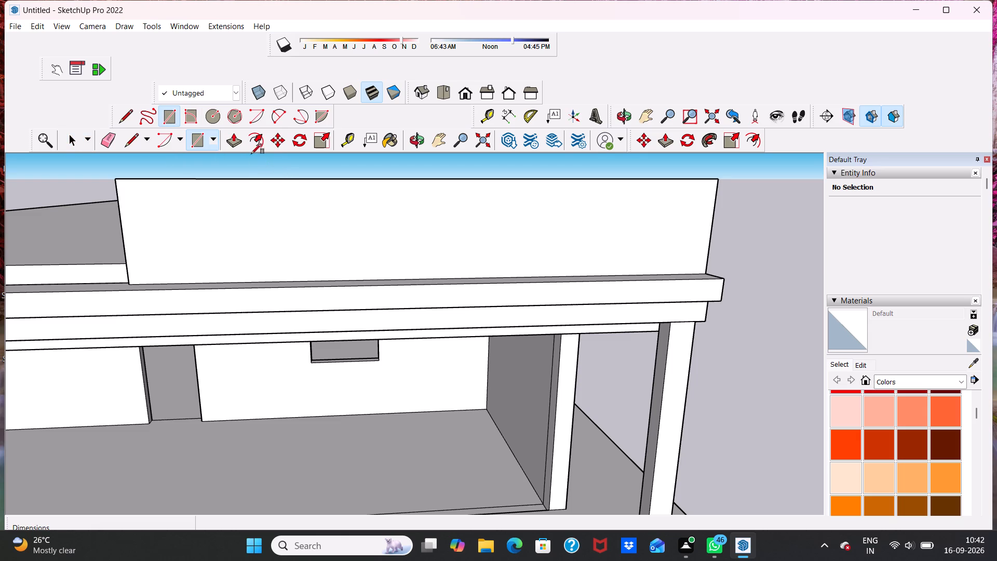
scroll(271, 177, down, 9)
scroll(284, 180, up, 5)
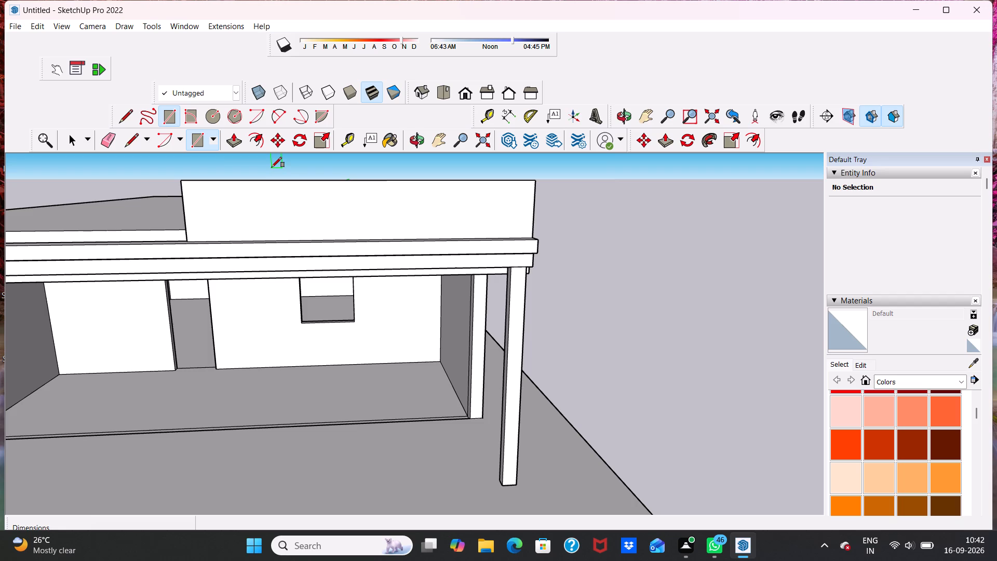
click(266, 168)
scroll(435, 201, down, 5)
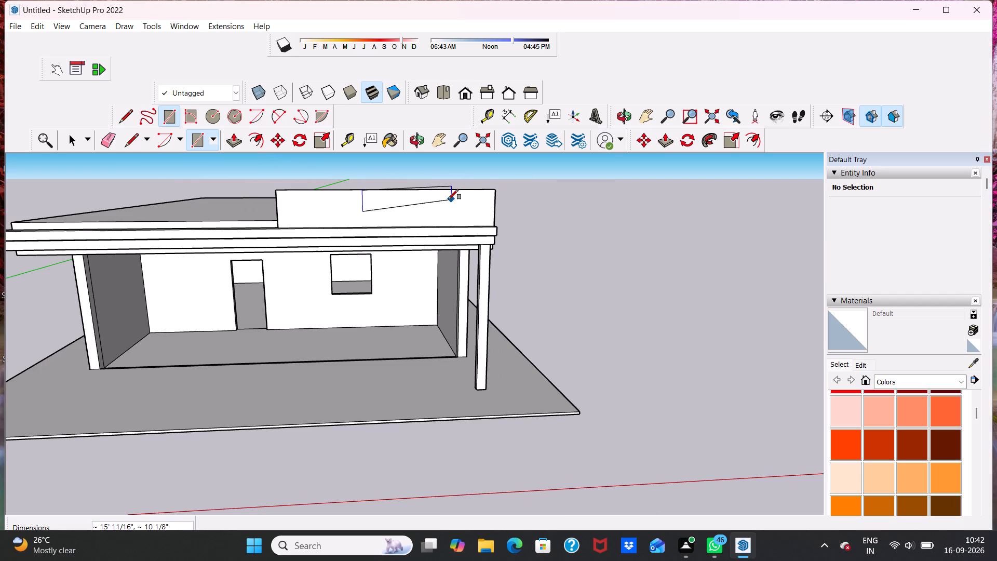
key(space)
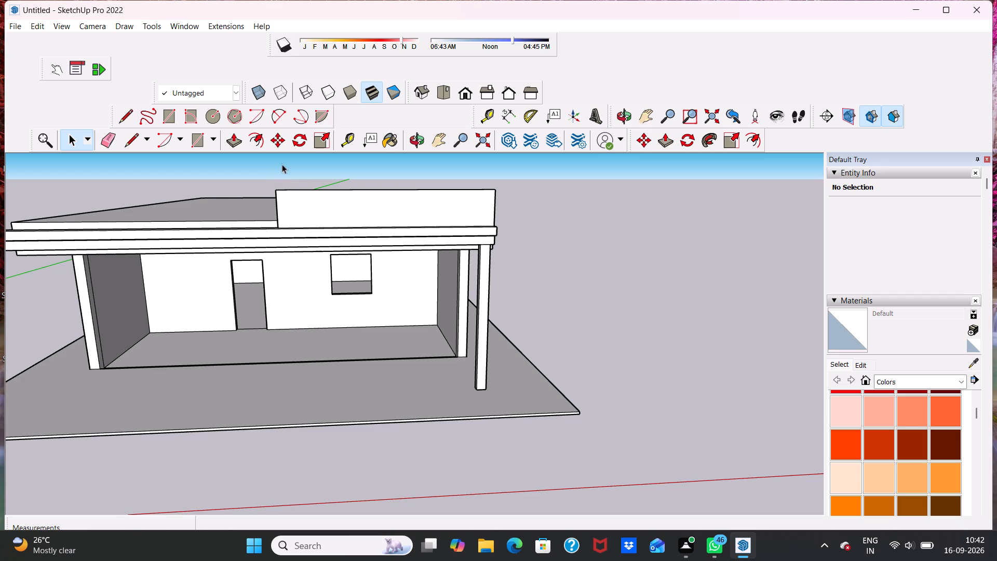
Draw a rectangle about 5' 7 3/16" by 10 3/4" on the parapet panel's front face, hanging from its top edge.
scroll(338, 148, up, 3)
click(166, 119)
scroll(330, 188, up, 4)
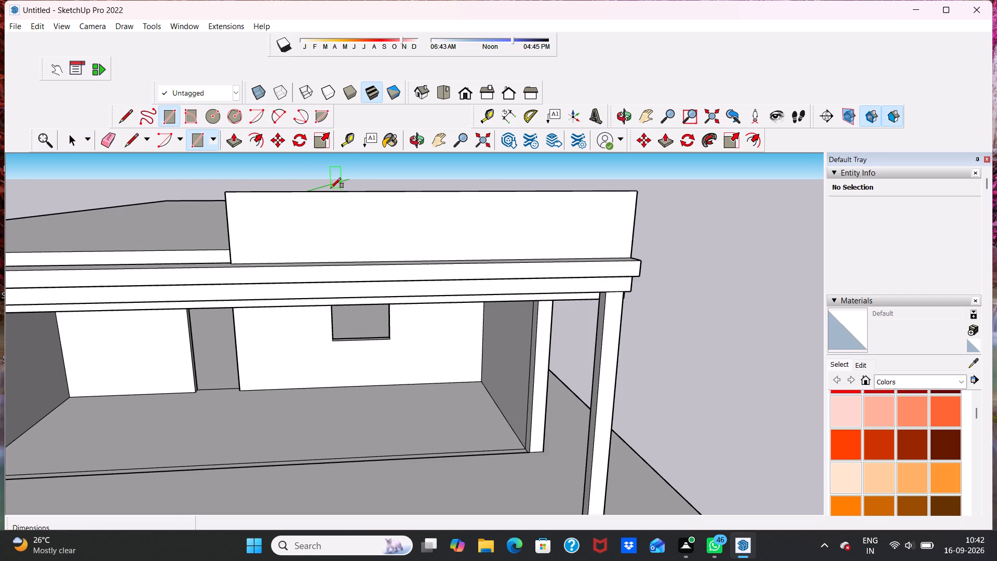
click(326, 192)
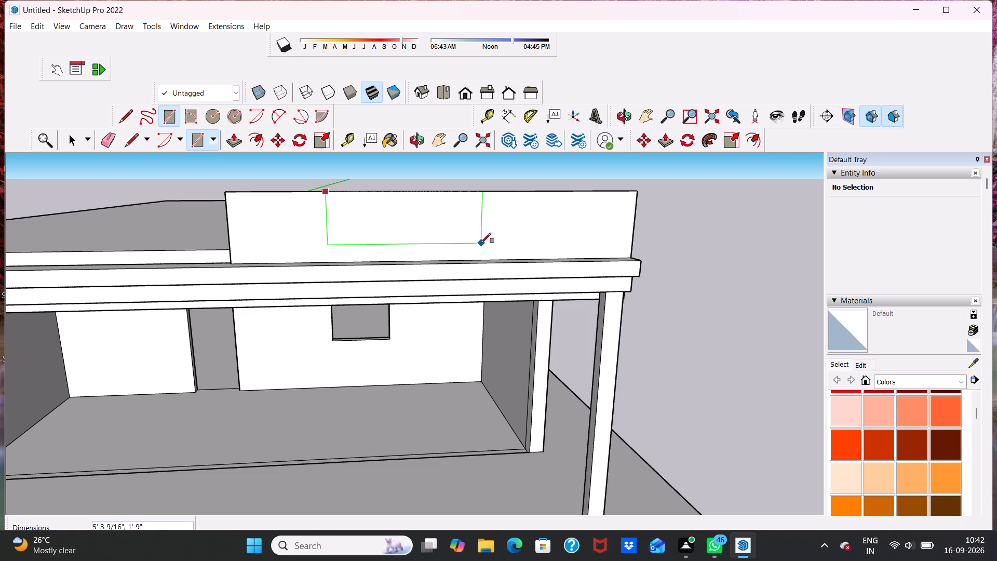
click(490, 218)
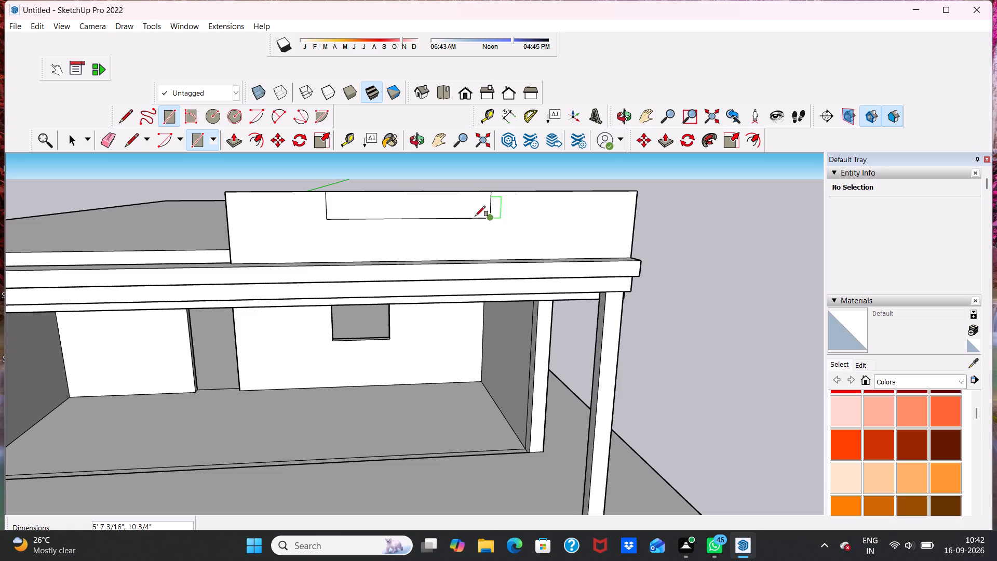
key(space)
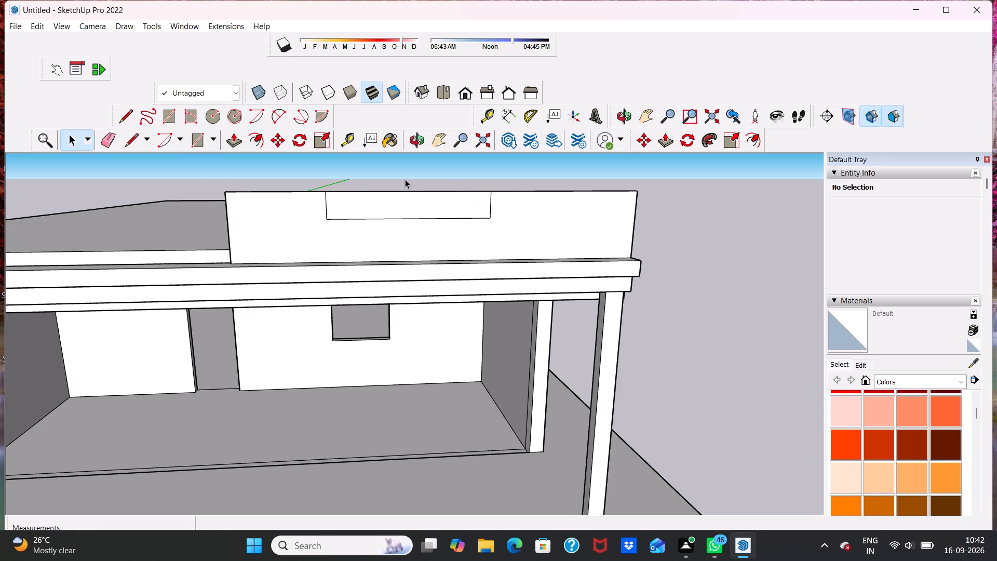
Push/Pull the small rectangle back through the parapet panel's thickness to cut an open notch in its top edge.
middle_drag(400, 189, 387, 242)
scroll(315, 296, up, 1)
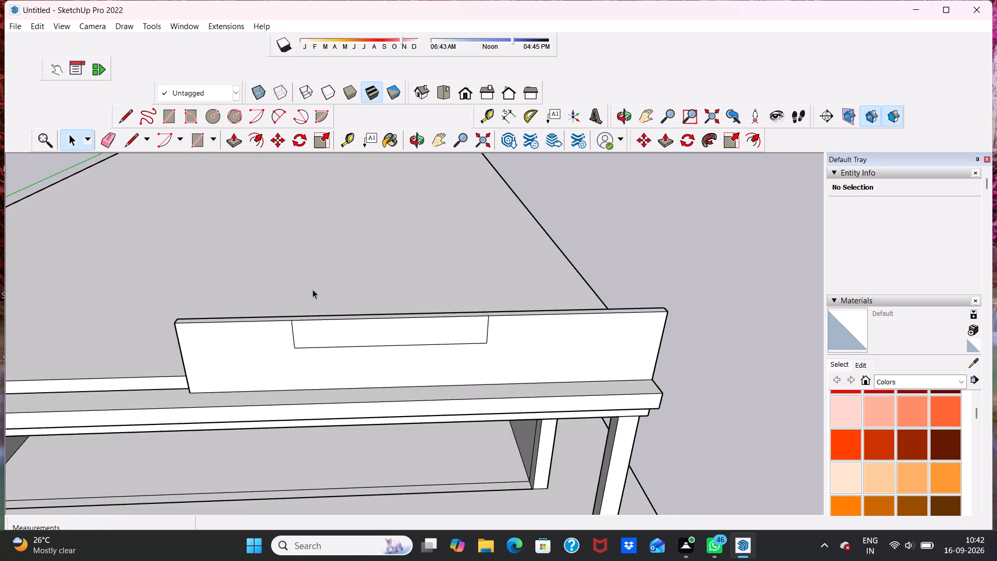
scroll(164, 146, up, 3)
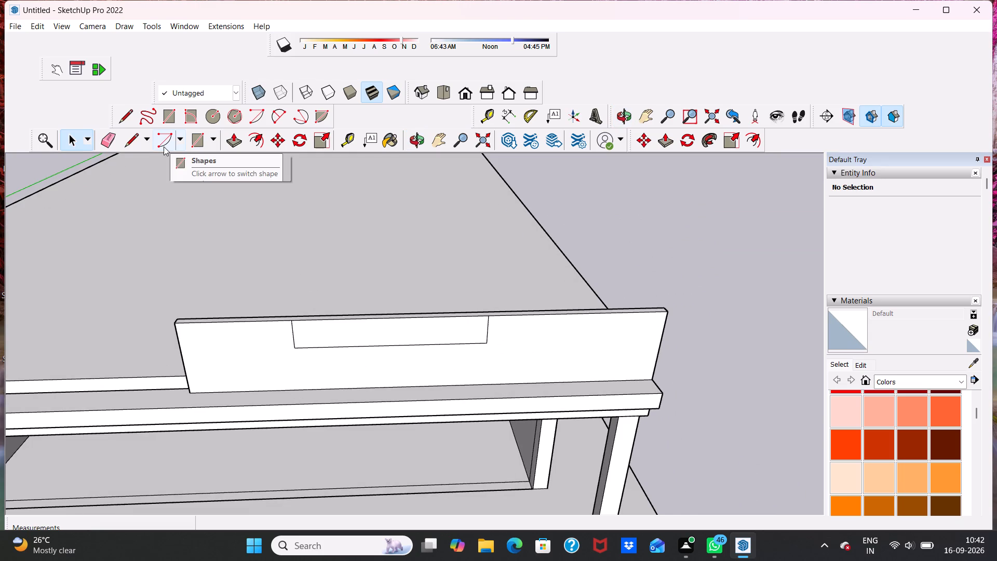
scroll(164, 146, up, 1)
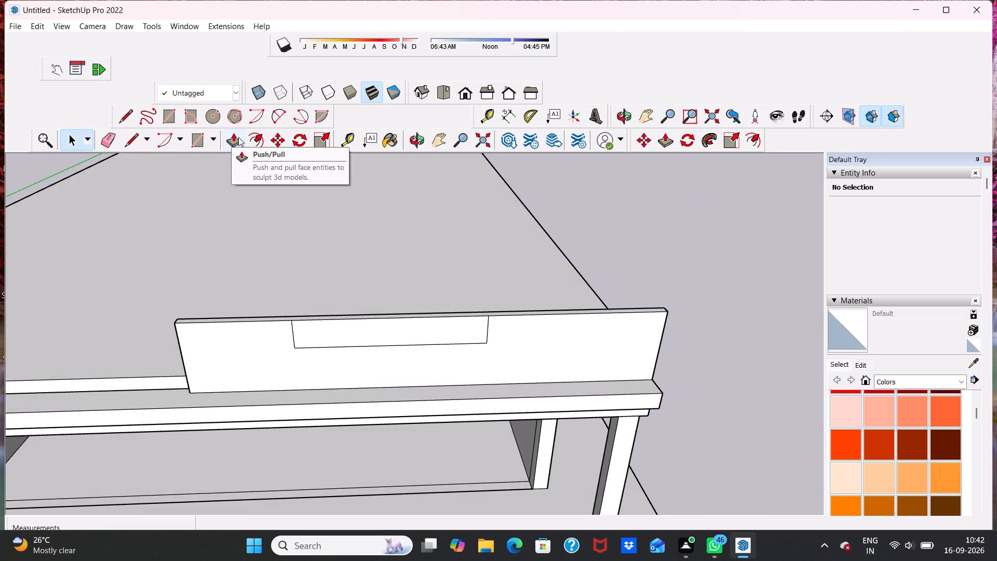
click(238, 137)
drag(363, 327, 368, 312)
scroll(376, 286, down, 3)
key(space)
Draw a circle of about 1" radius near the top of the notch's end face, on the side nearer the roof's middle.
middle_drag(326, 311, 221, 338)
scroll(259, 324, up, 4)
middle_drag(265, 320, 357, 334)
middle_drag(297, 343, 189, 341)
scroll(263, 324, up, 5)
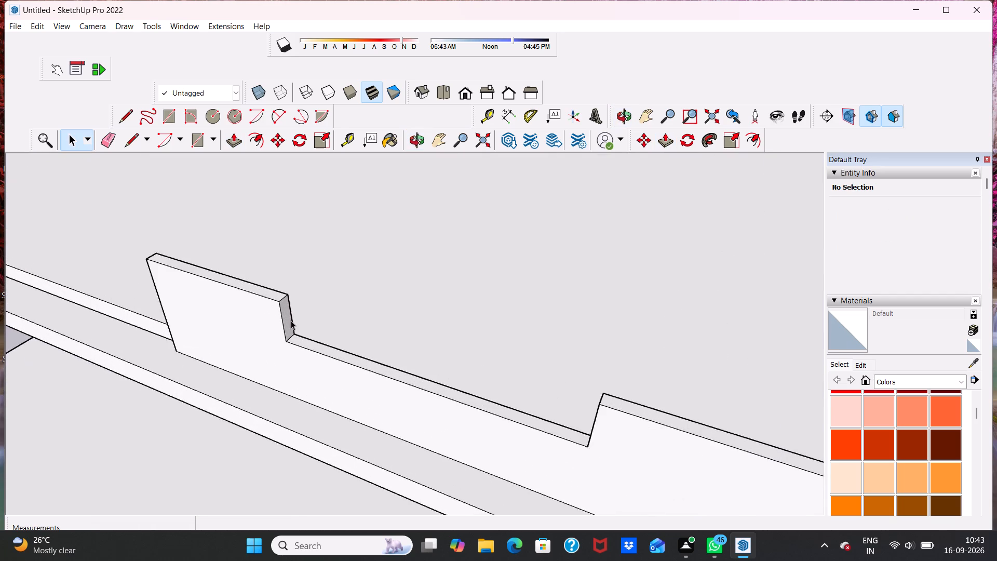
scroll(291, 320, up, 4)
scroll(281, 323, down, 1)
middle_drag(272, 321, 231, 330)
scroll(292, 309, up, 4)
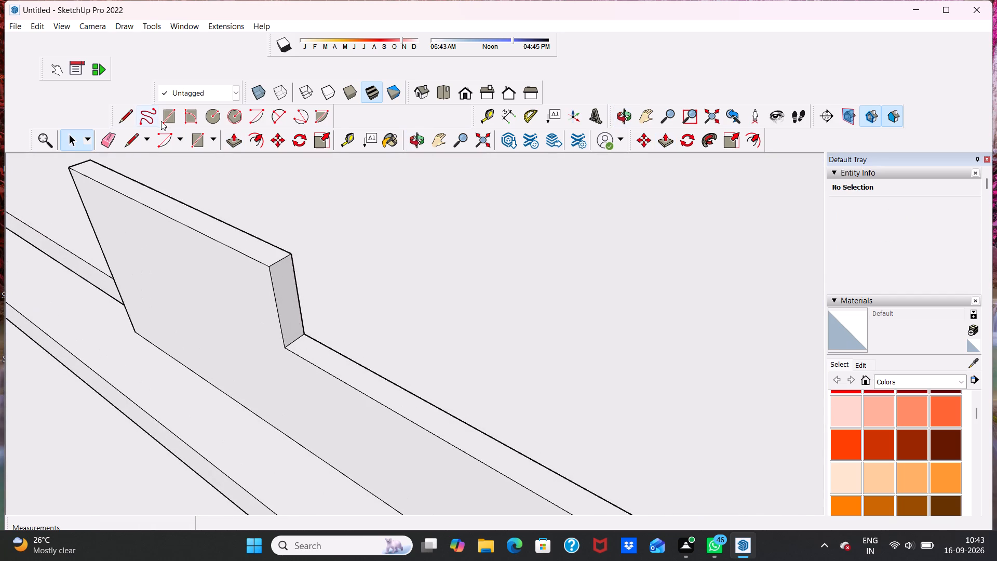
click(213, 117)
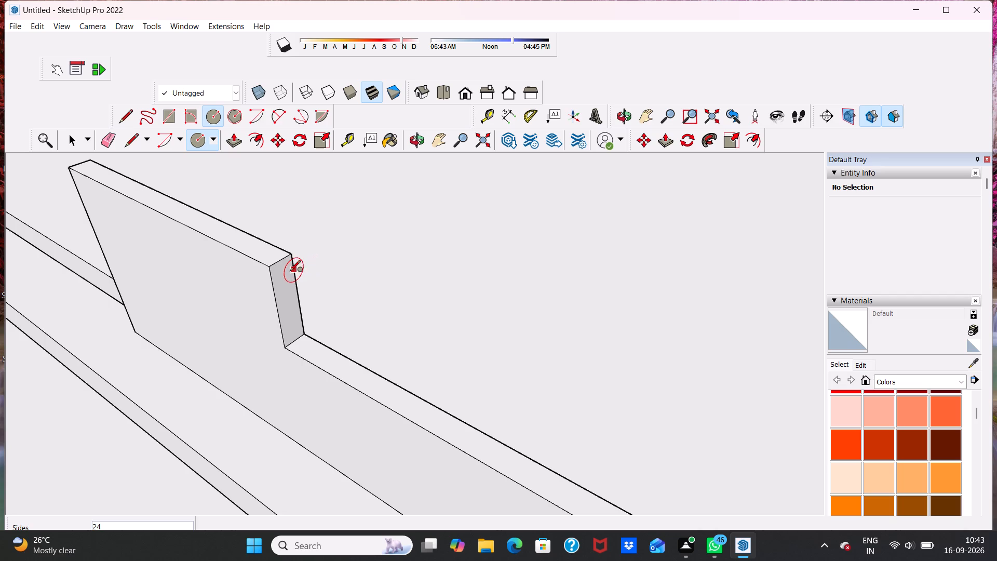
click(281, 270)
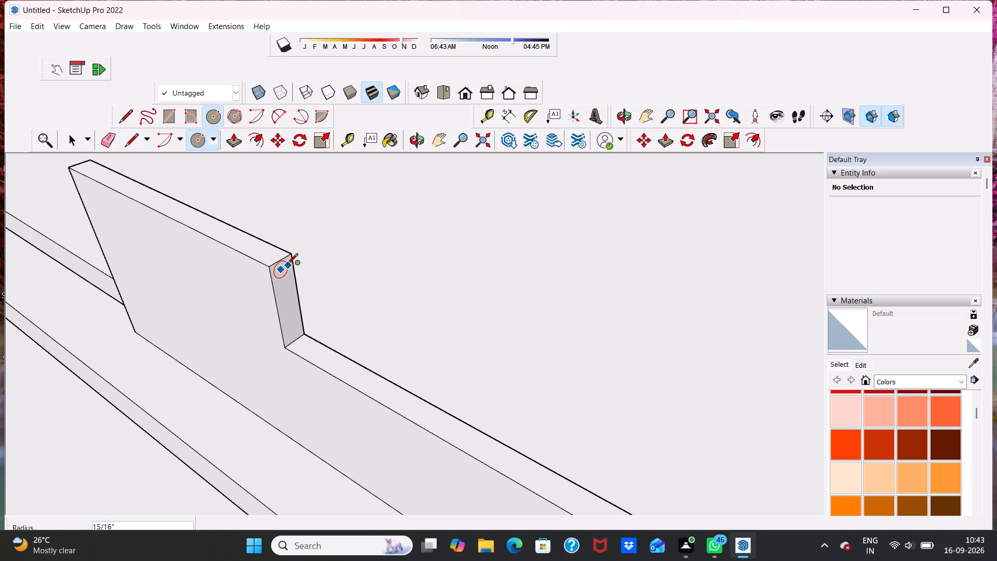
click(287, 264)
key(space)
Copy the circle twice down the notch's end face, spaced about 3 1/4" and 3 3/4", making a column of three circles.
double_click(282, 272)
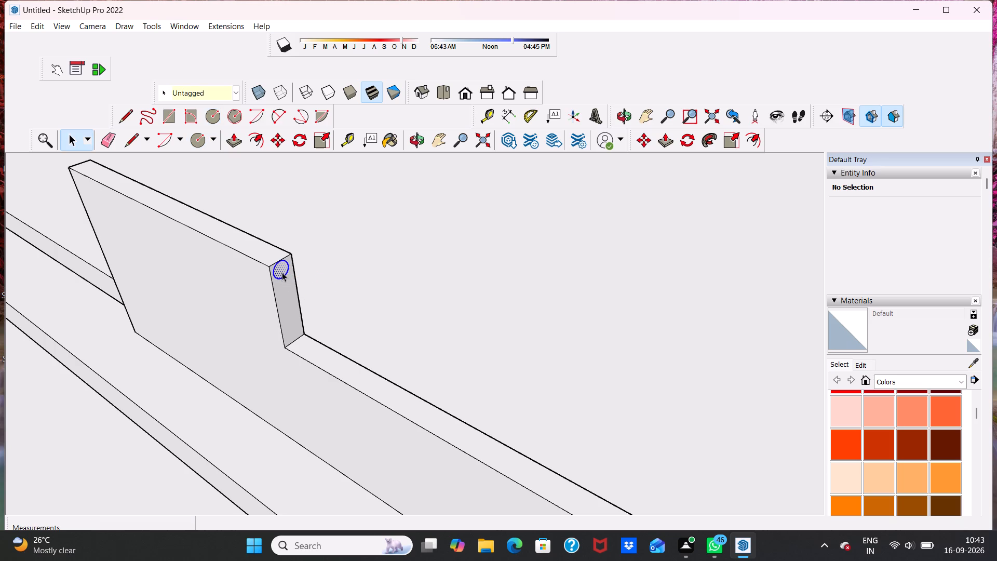
drag(277, 142, 280, 150)
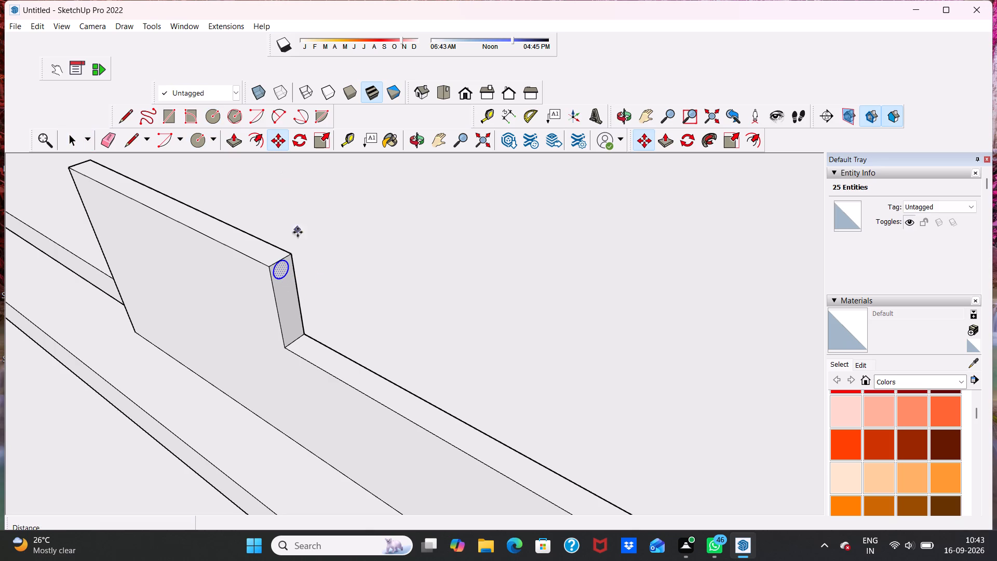
click(286, 270)
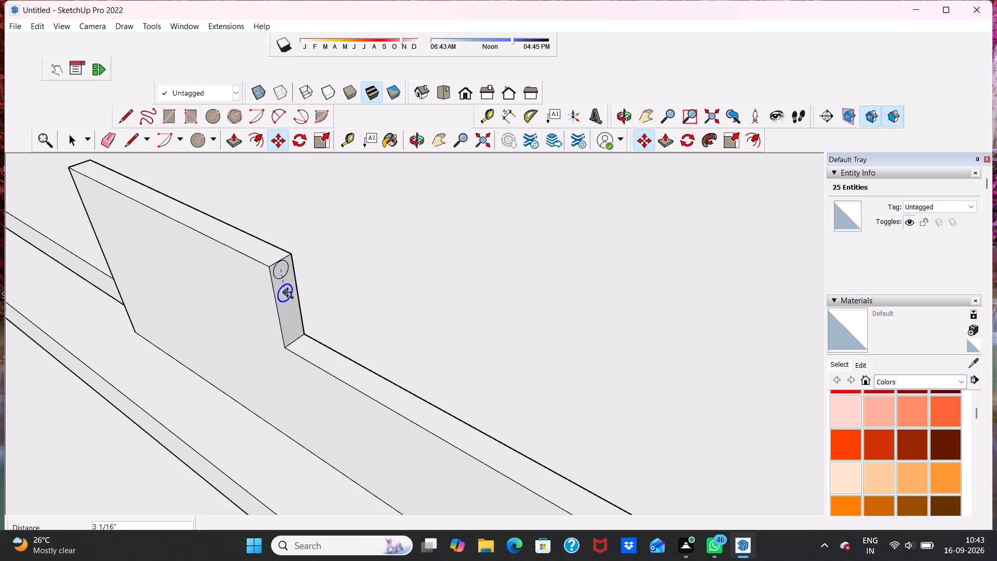
click(290, 295)
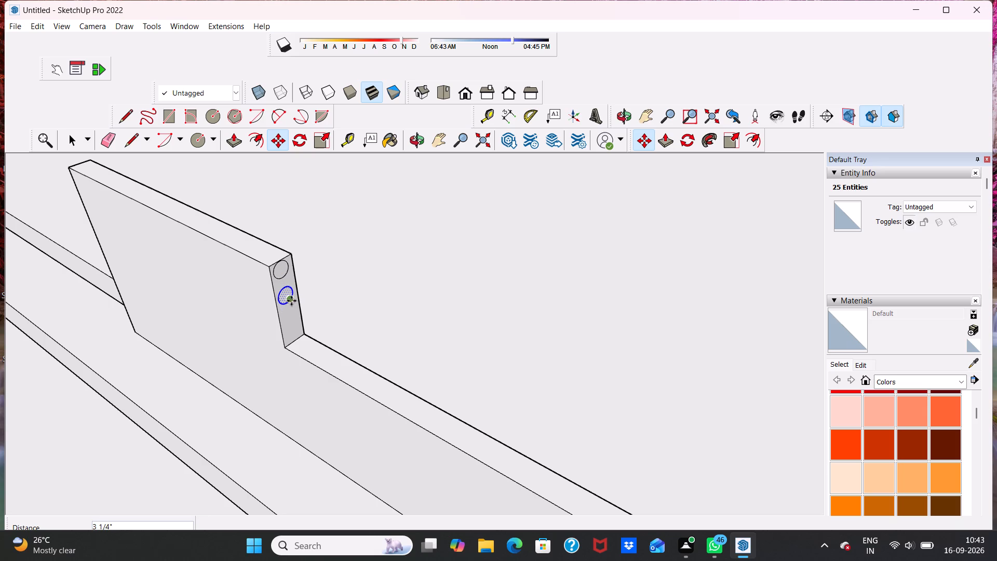
click(291, 301)
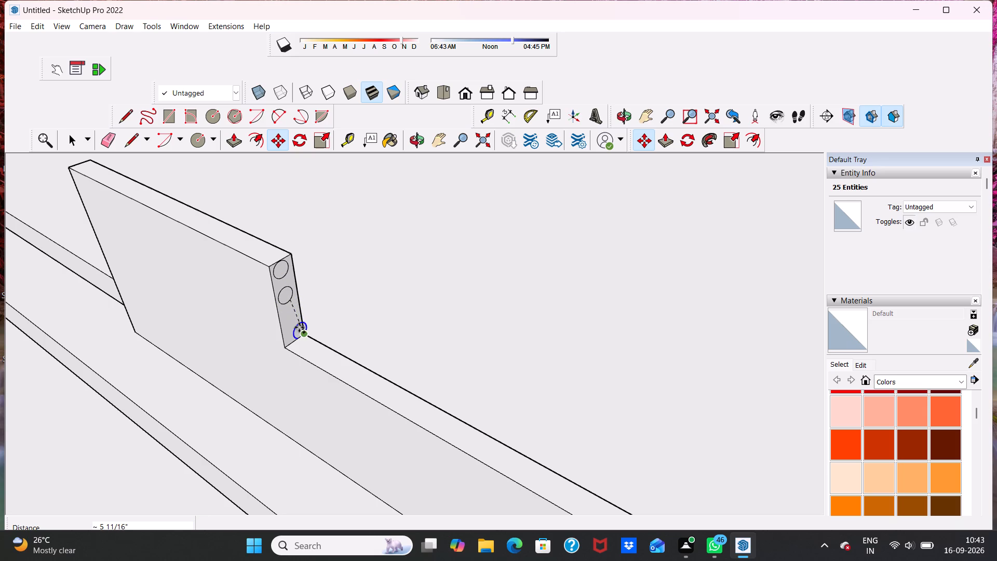
scroll(295, 325, up, 5)
click(295, 328)
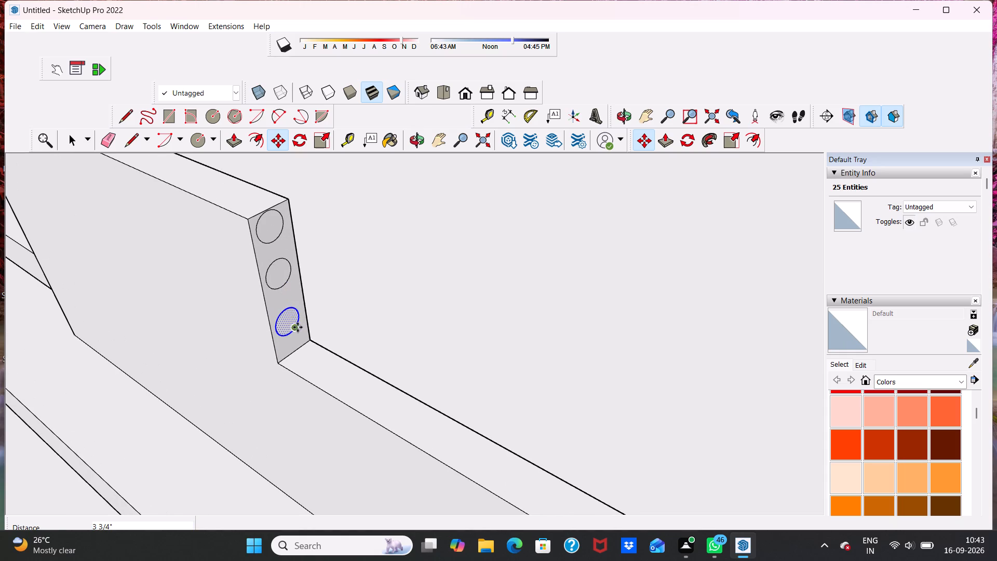
key(space)
Push/Pull the top circle across the notch into the opposite side to form a horizontal round rail.
scroll(301, 289, down, 3)
drag(359, 259, 363, 260)
scroll(353, 247, down, 9)
middle_drag(341, 249, 325, 255)
scroll(325, 255, up, 9)
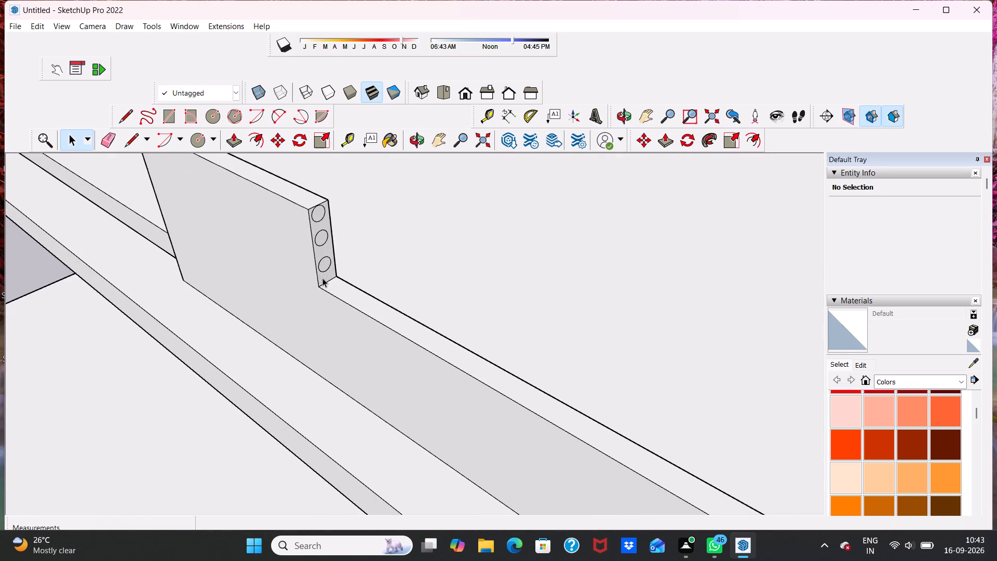
scroll(322, 278, up, 1)
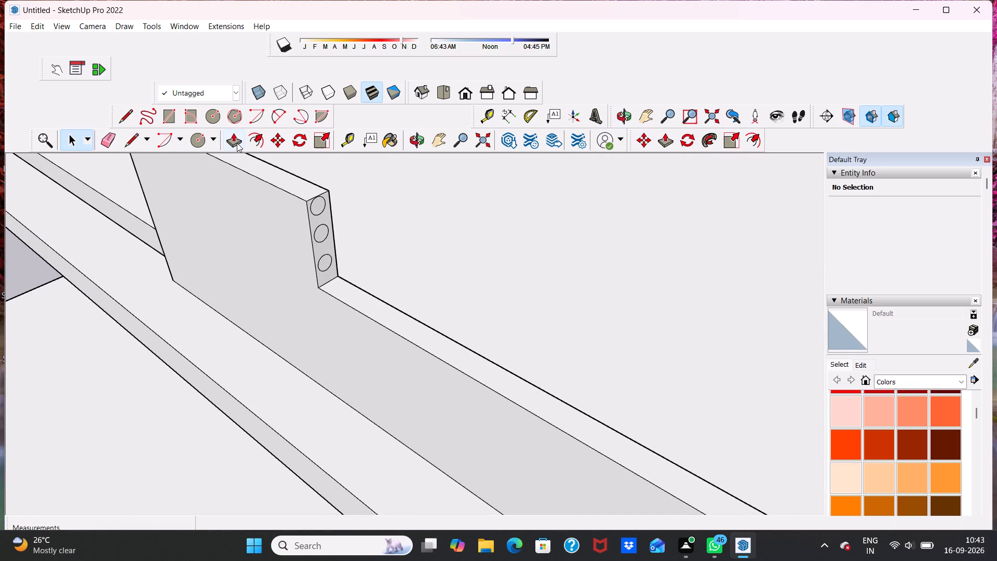
click(236, 139)
click(322, 204)
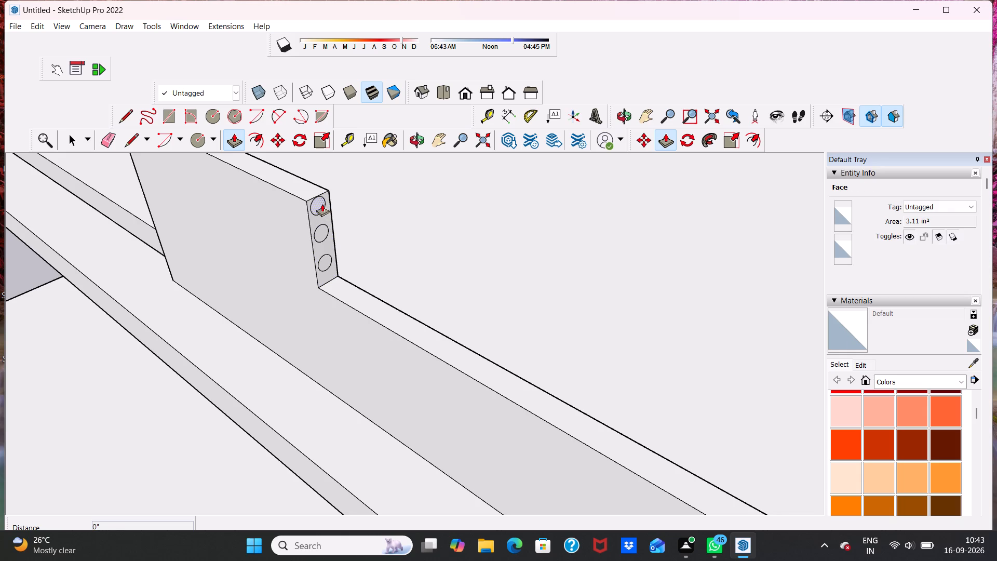
scroll(358, 239, down, 4)
scroll(403, 259, down, 6)
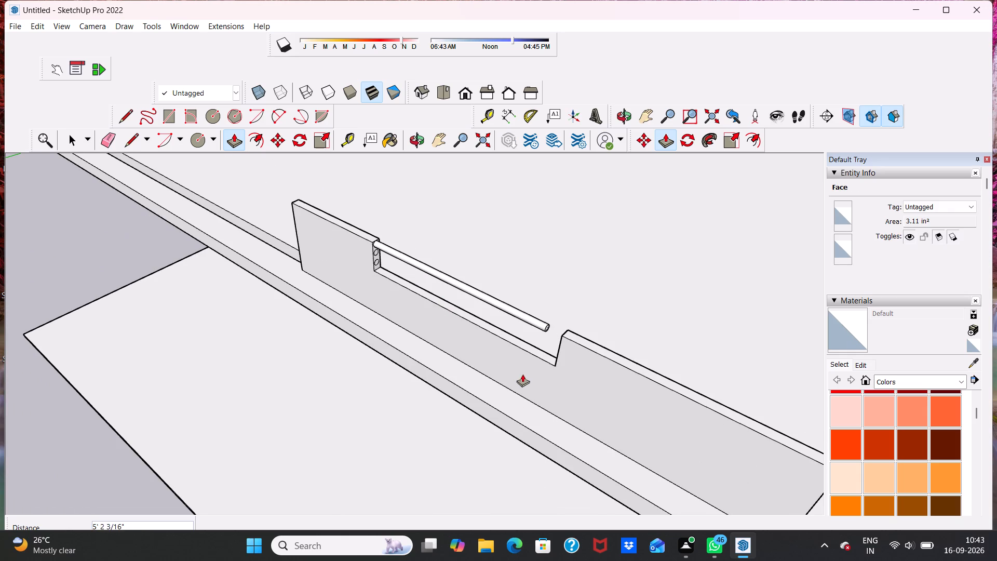
middle_drag(526, 384, 740, 339)
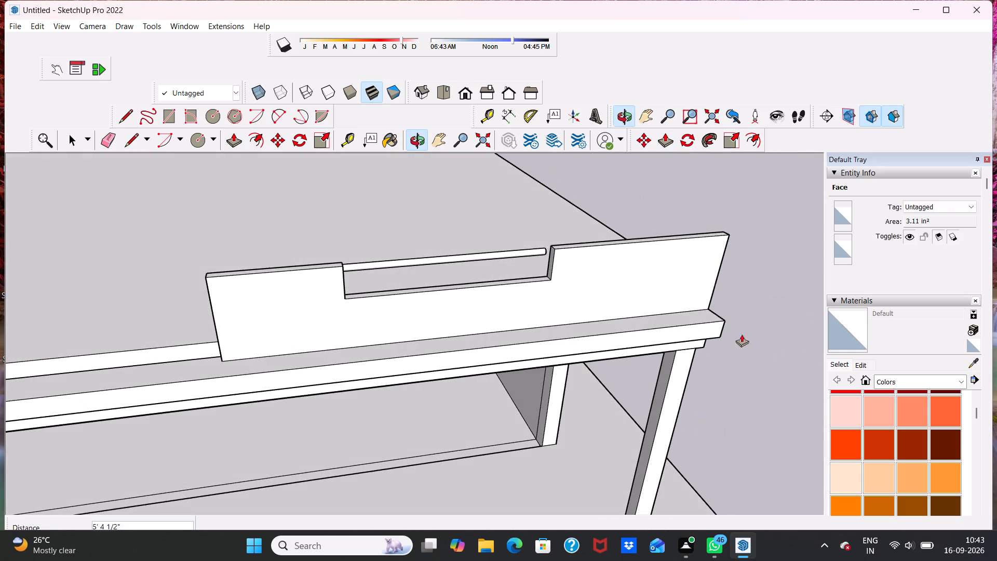
click(722, 316)
Push/Pull the bottom circle about 5' 8 1/4" across the notch to form a lower round rail.
middle_drag(529, 311, 327, 327)
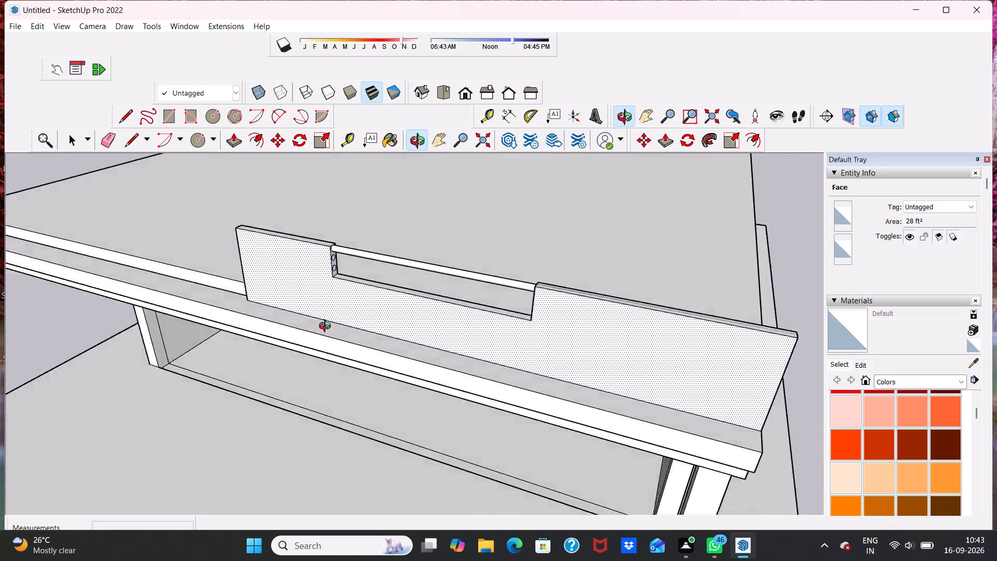
middle_drag(327, 327, 273, 340)
scroll(308, 307, up, 5)
scroll(362, 233, up, 5)
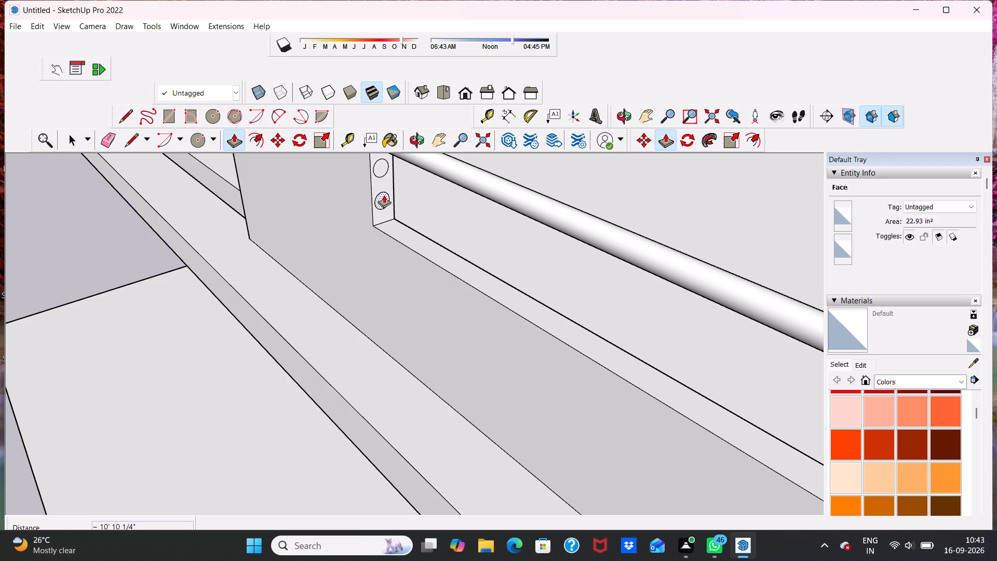
scroll(384, 196, up, 1)
click(384, 195)
scroll(404, 208, down, 4)
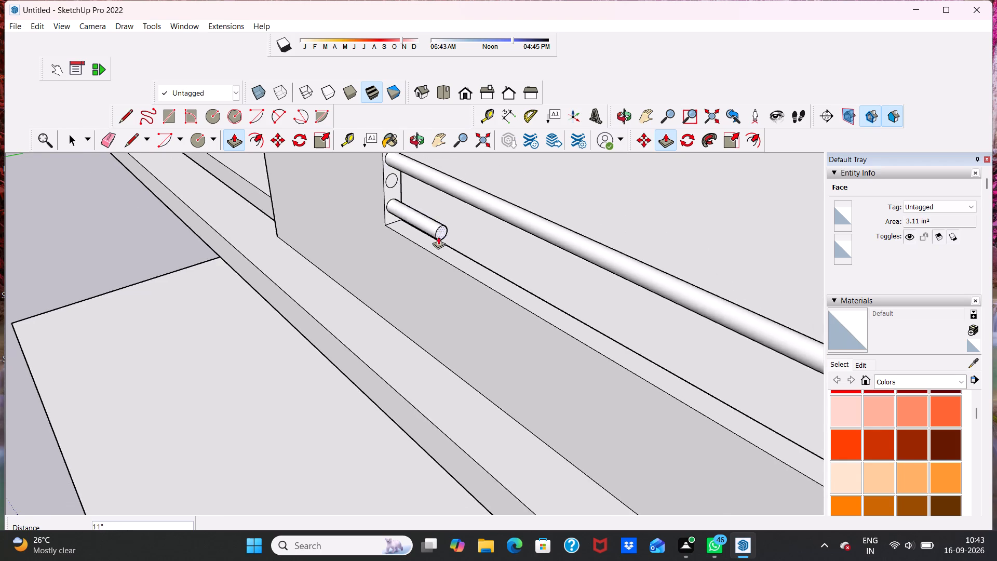
scroll(438, 236, down, 10)
scroll(508, 264, down, 2)
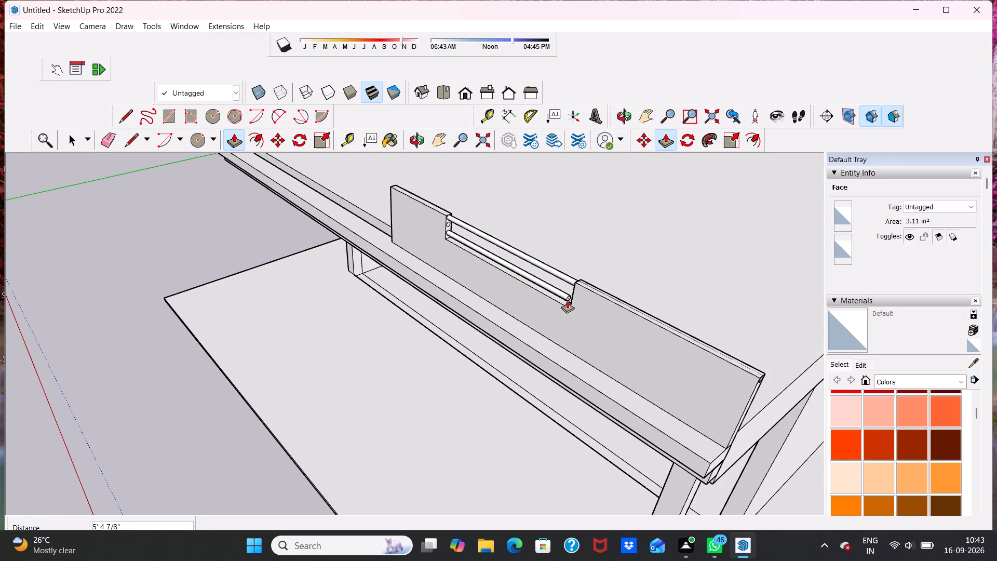
middle_drag(570, 301, 719, 239)
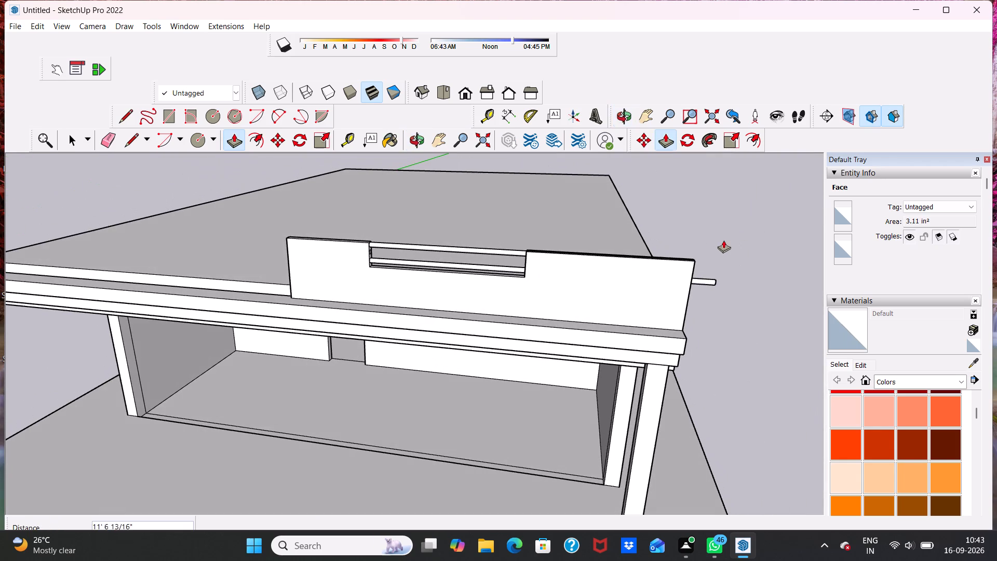
click(528, 268)
Push/Pull the middle circle about 5' 7 3/16" across the notch to form the third round rail.
scroll(438, 254, up, 10)
scroll(240, 253, up, 3)
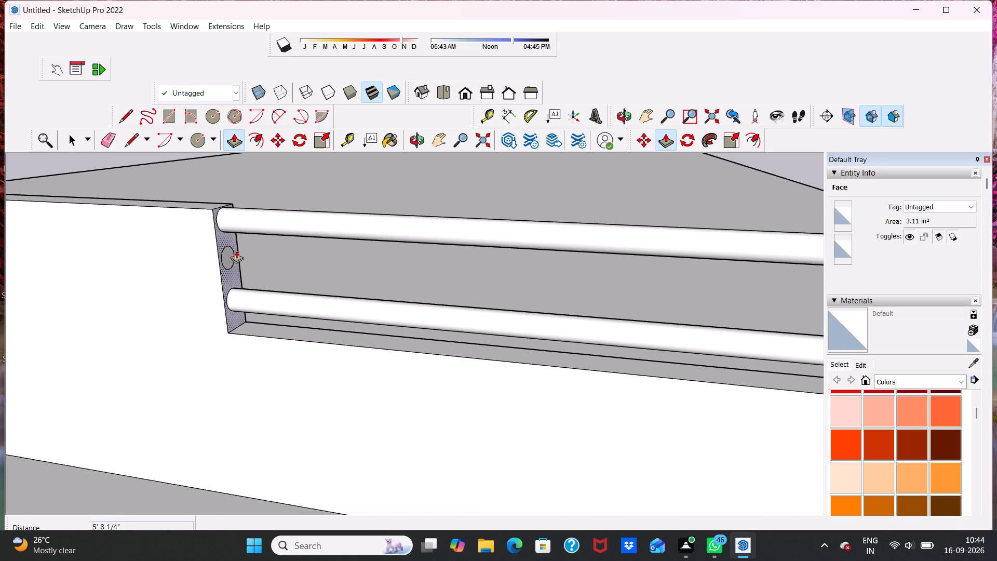
click(230, 251)
scroll(393, 266, down, 8)
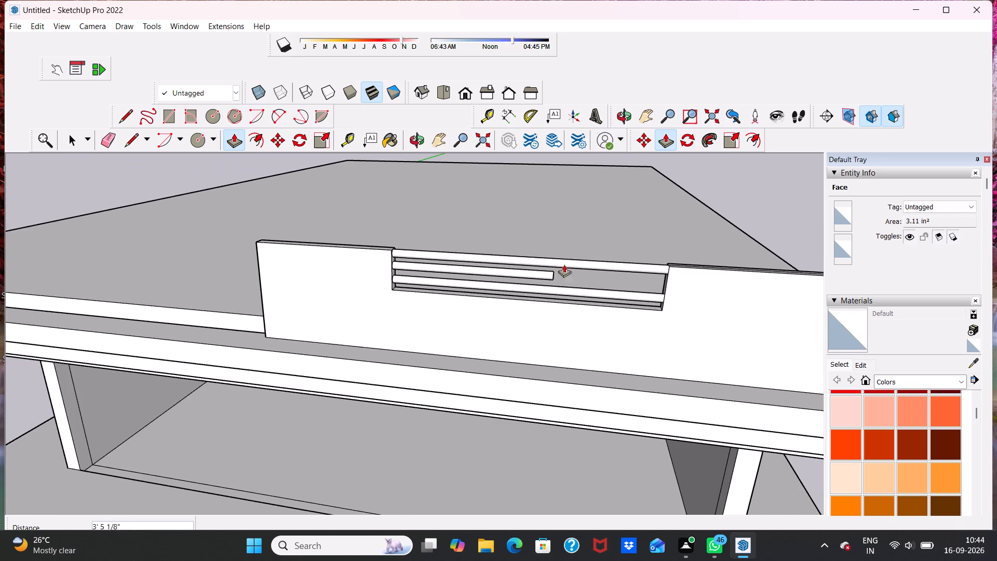
scroll(648, 274, up, 2)
click(671, 274)
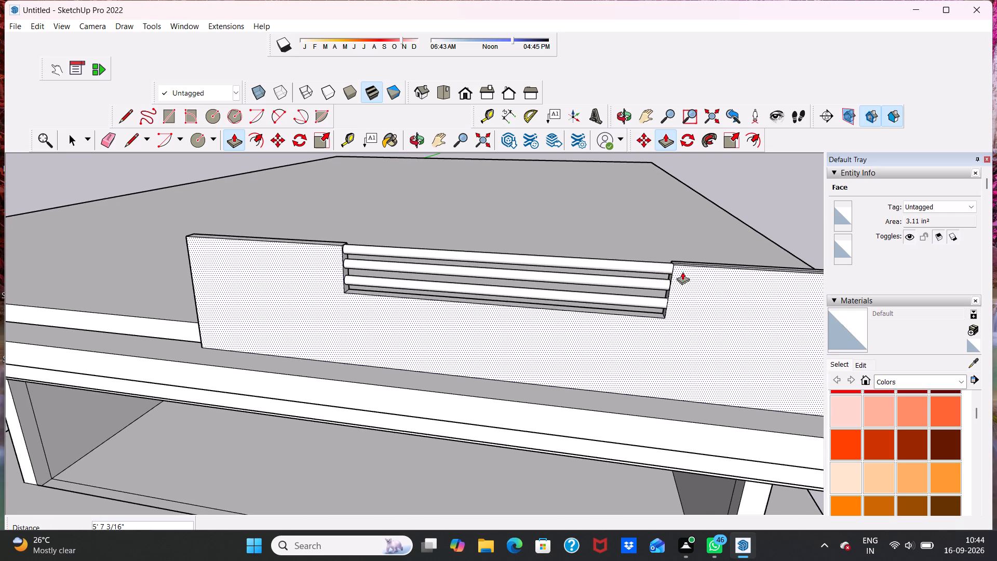
key(space)
Examine the parapet panel with its three round rails and the building front from several angles.
scroll(555, 239, down, 5)
middle_drag(574, 244, 608, 186)
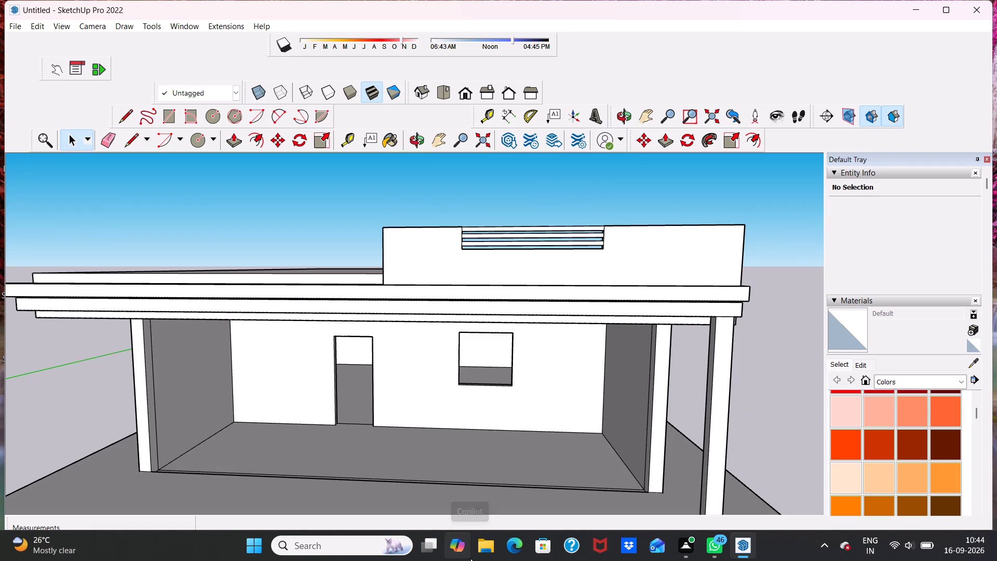
scroll(514, 464, down, 6)
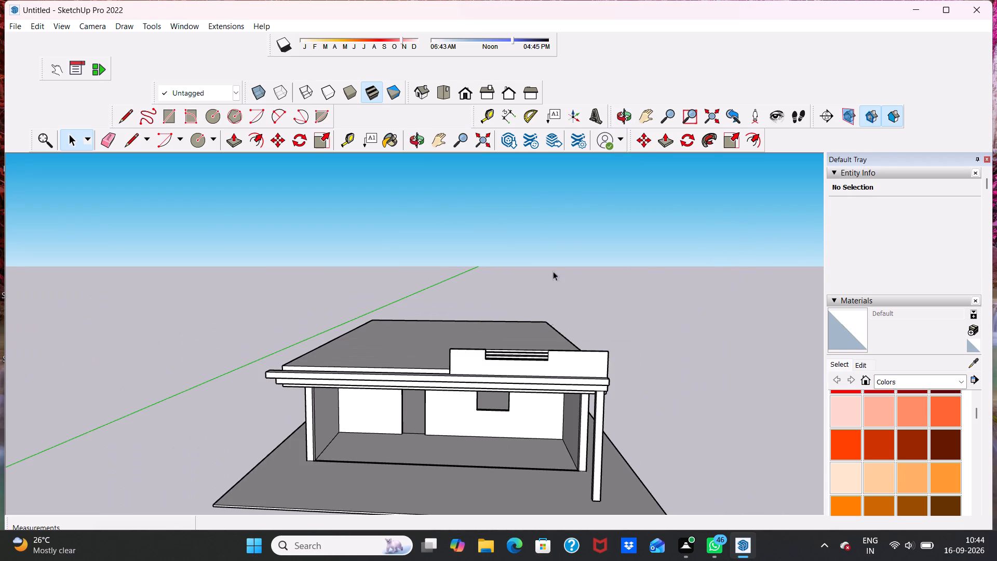
scroll(582, 128, down, 1)
middle_drag(545, 337, 595, 250)
middle_drag(553, 350, 529, 400)
scroll(532, 354, up, 5)
middle_drag(533, 353, 488, 421)
scroll(533, 353, up, 1)
scroll(522, 397, up, 2)
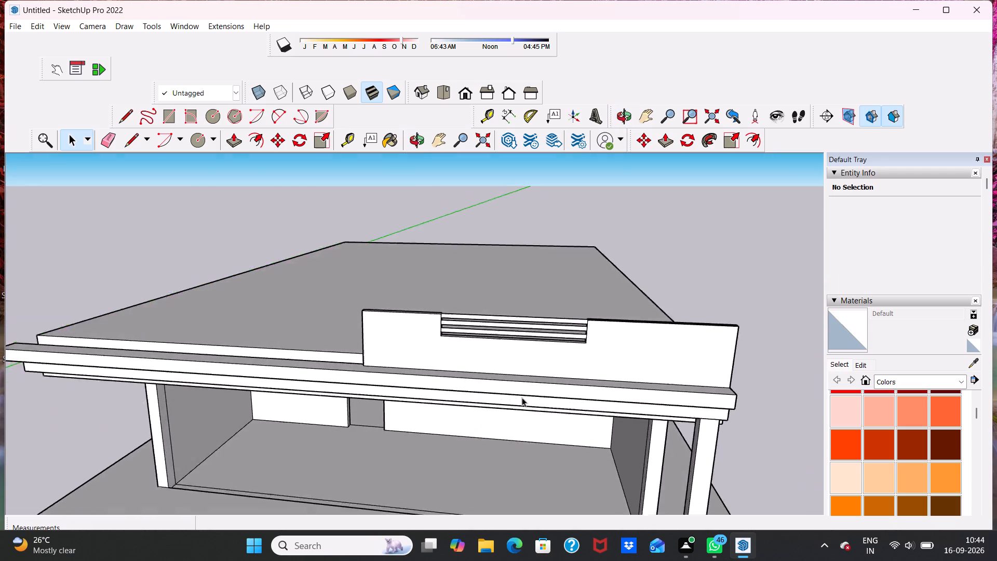
scroll(522, 397, up, 4)
scroll(519, 318, up, 1)
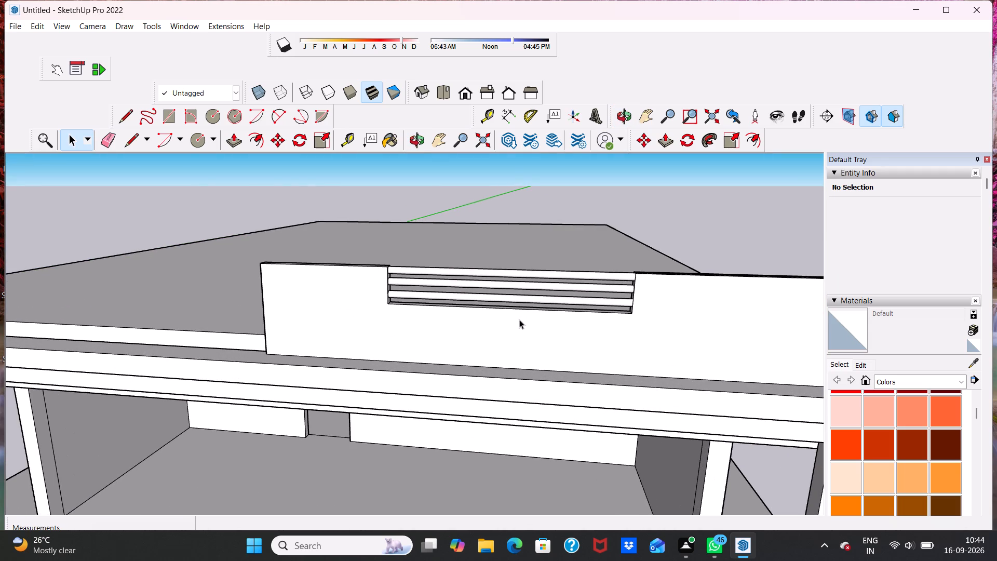
middle_drag(665, 303, 695, 289)
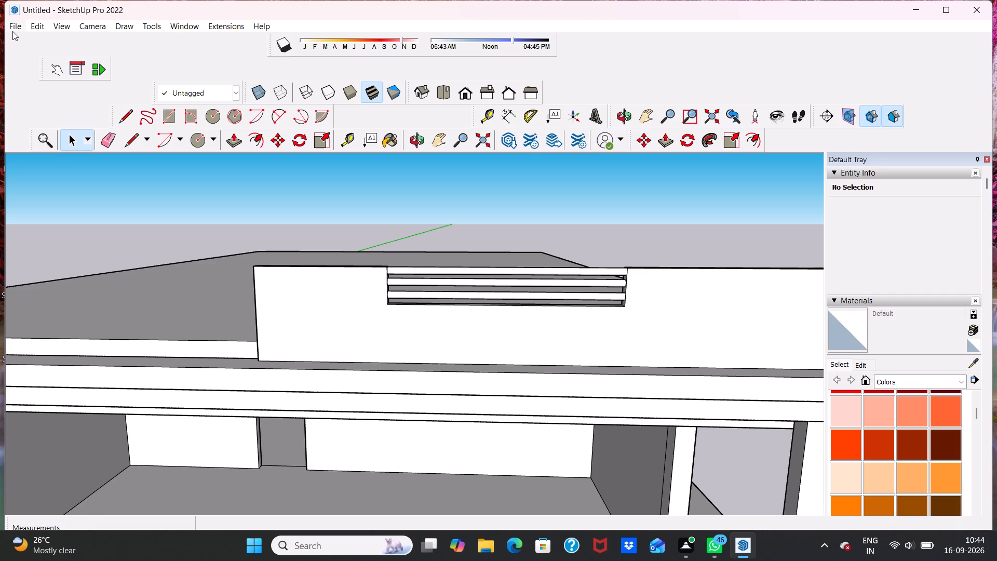
scroll(94, 150, down, 5)
scroll(448, 217, up, 2)
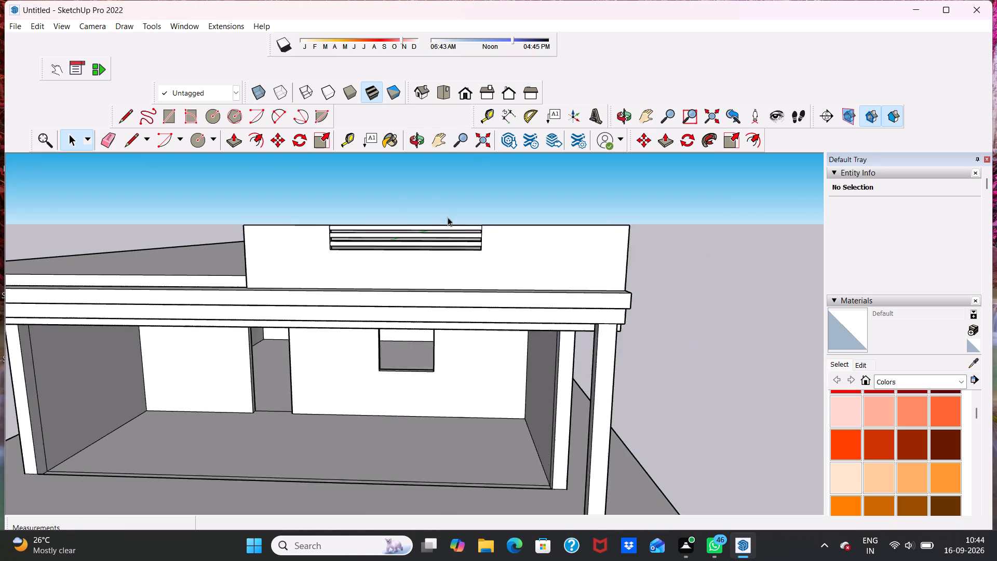
scroll(448, 217, up, 2)
middle_drag(548, 287, 561, 329)
scroll(454, 192, up, 3)
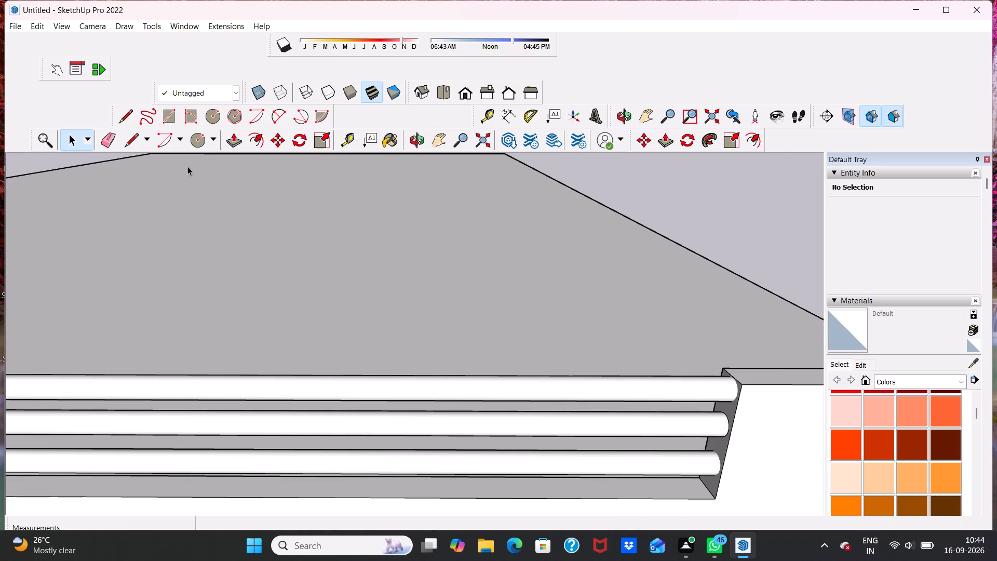
scroll(190, 159, down, 4)
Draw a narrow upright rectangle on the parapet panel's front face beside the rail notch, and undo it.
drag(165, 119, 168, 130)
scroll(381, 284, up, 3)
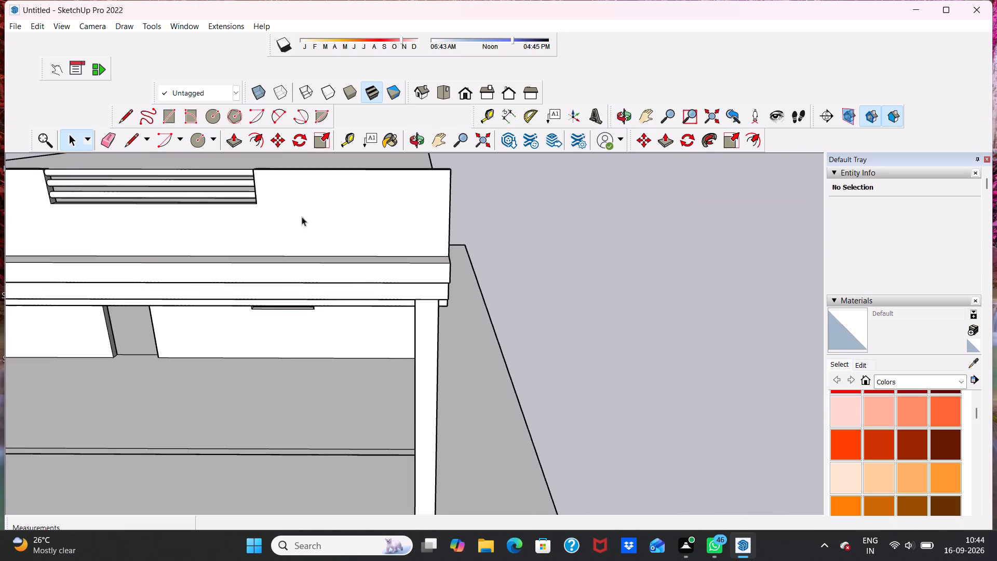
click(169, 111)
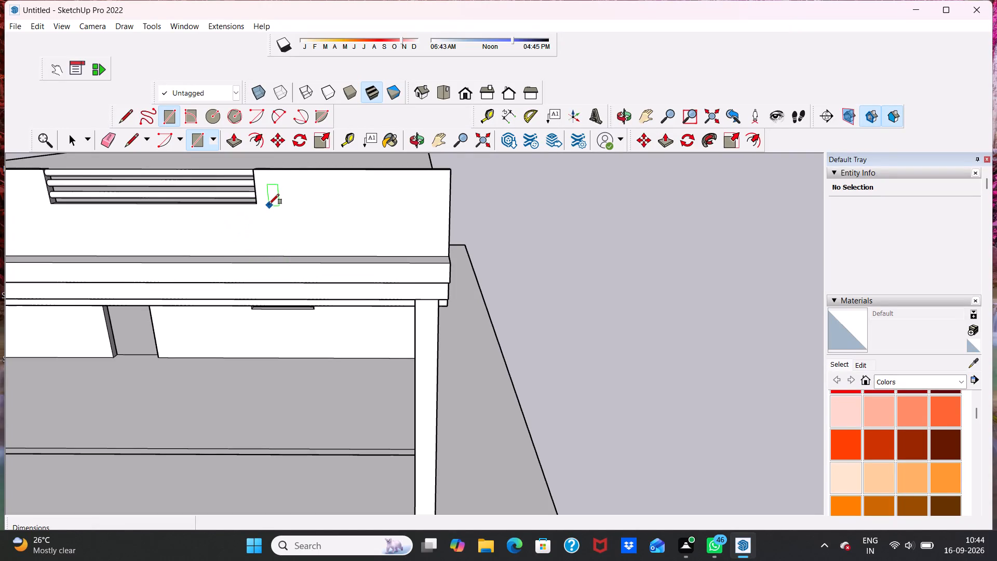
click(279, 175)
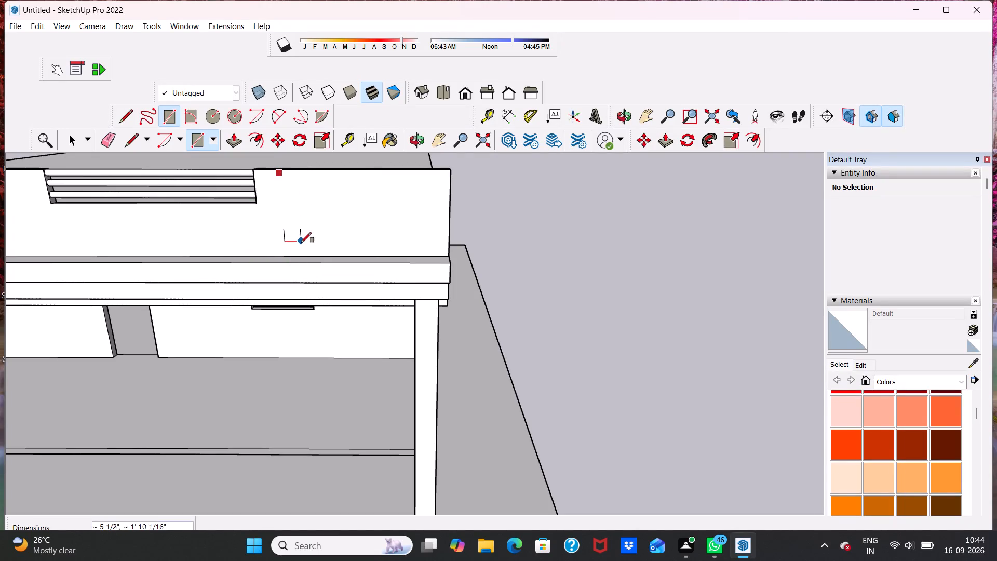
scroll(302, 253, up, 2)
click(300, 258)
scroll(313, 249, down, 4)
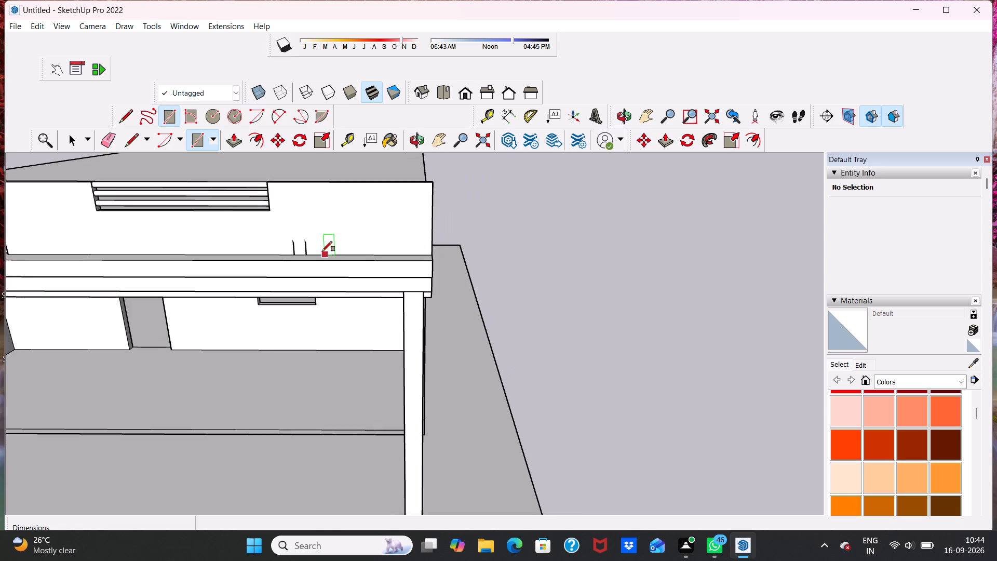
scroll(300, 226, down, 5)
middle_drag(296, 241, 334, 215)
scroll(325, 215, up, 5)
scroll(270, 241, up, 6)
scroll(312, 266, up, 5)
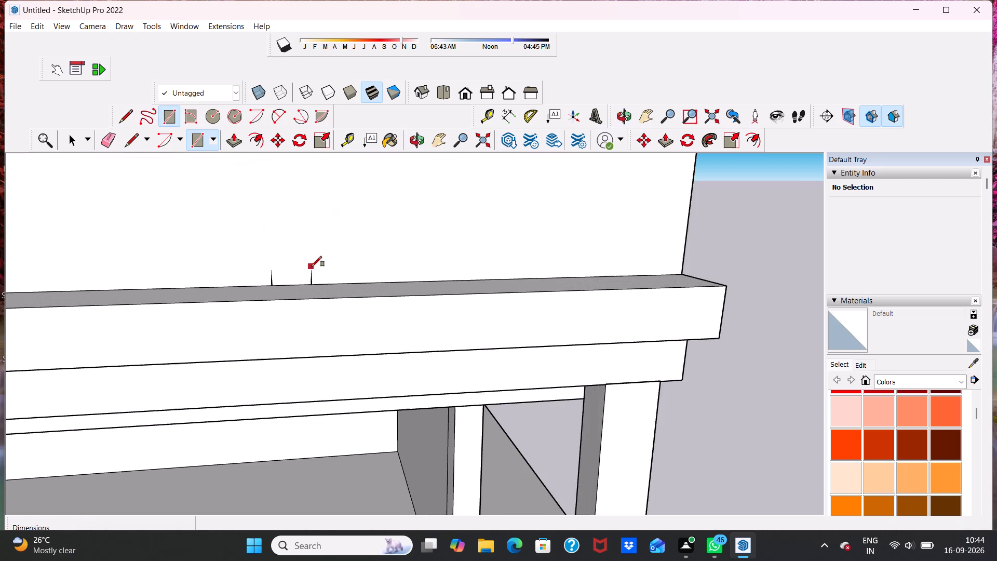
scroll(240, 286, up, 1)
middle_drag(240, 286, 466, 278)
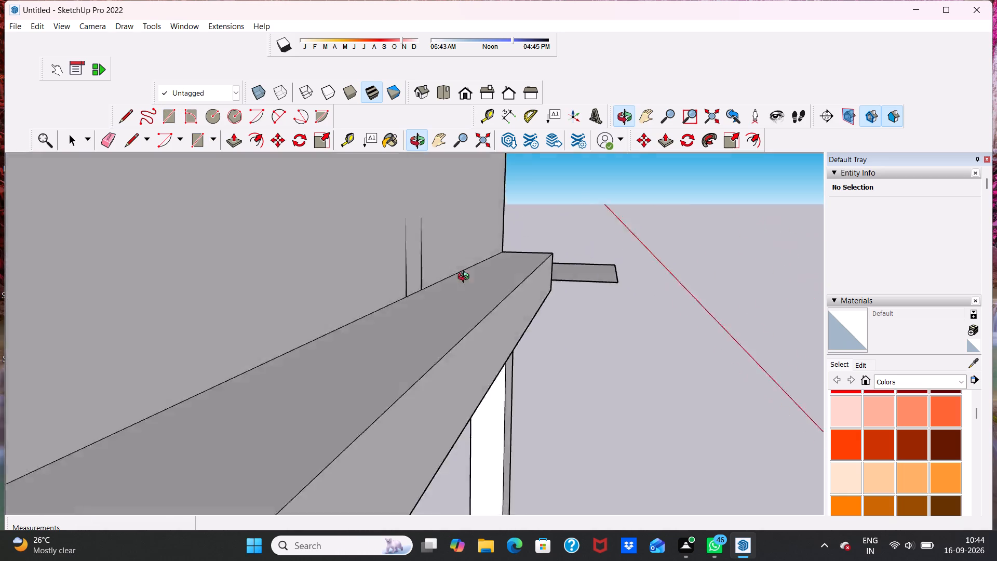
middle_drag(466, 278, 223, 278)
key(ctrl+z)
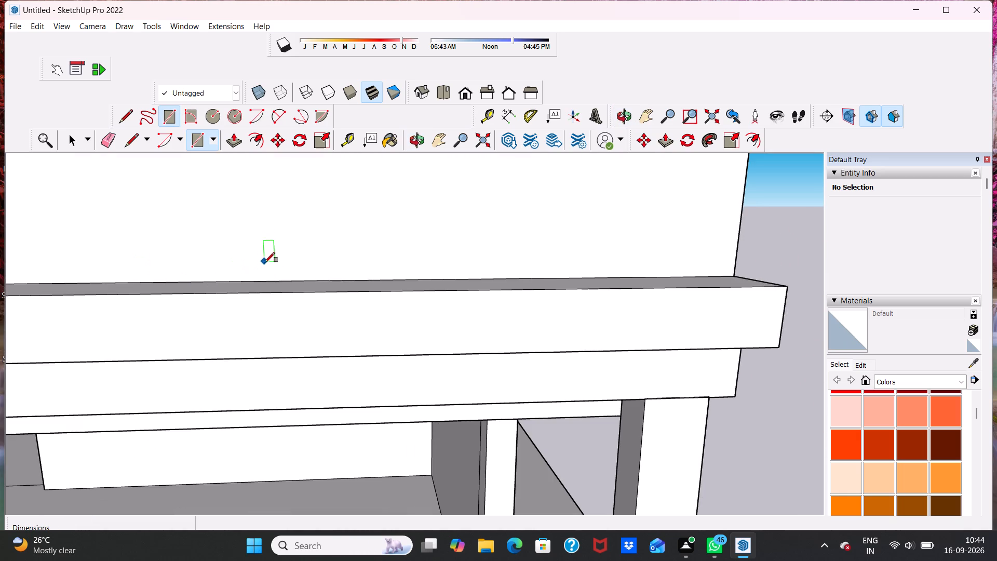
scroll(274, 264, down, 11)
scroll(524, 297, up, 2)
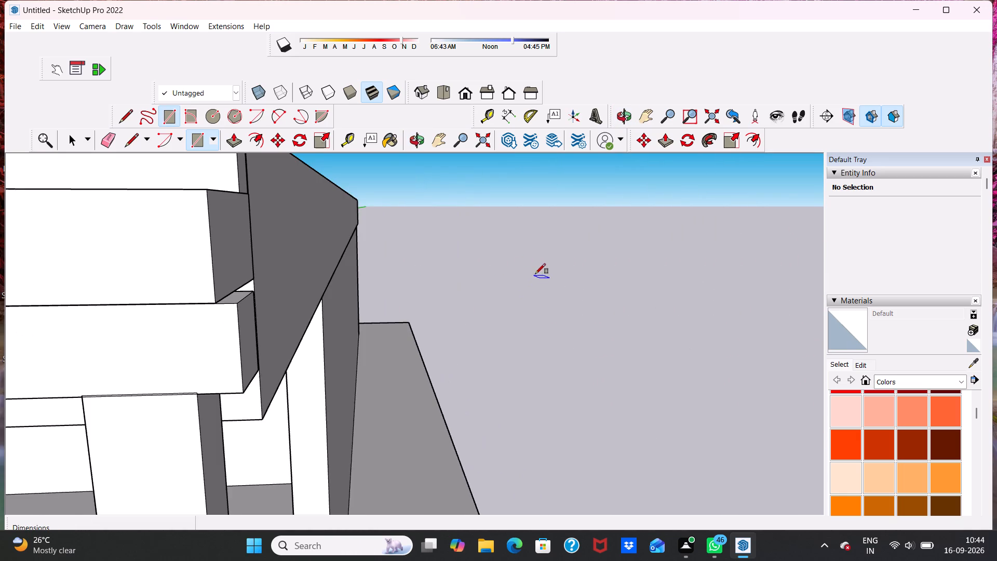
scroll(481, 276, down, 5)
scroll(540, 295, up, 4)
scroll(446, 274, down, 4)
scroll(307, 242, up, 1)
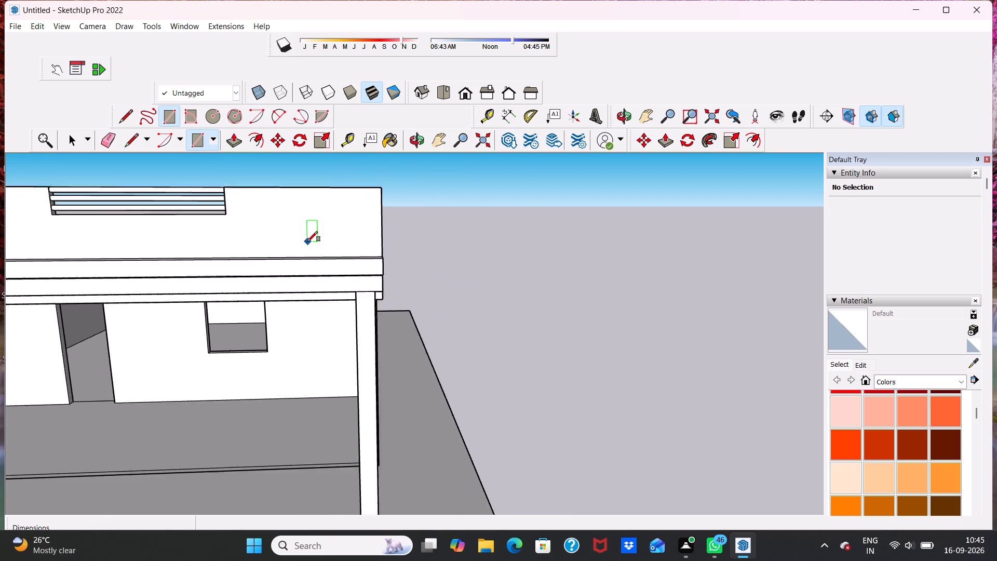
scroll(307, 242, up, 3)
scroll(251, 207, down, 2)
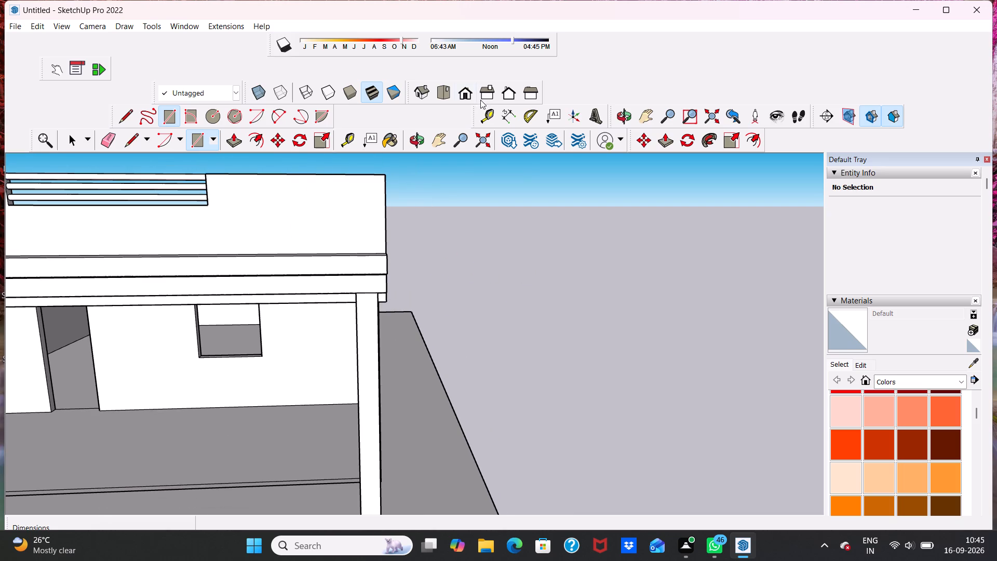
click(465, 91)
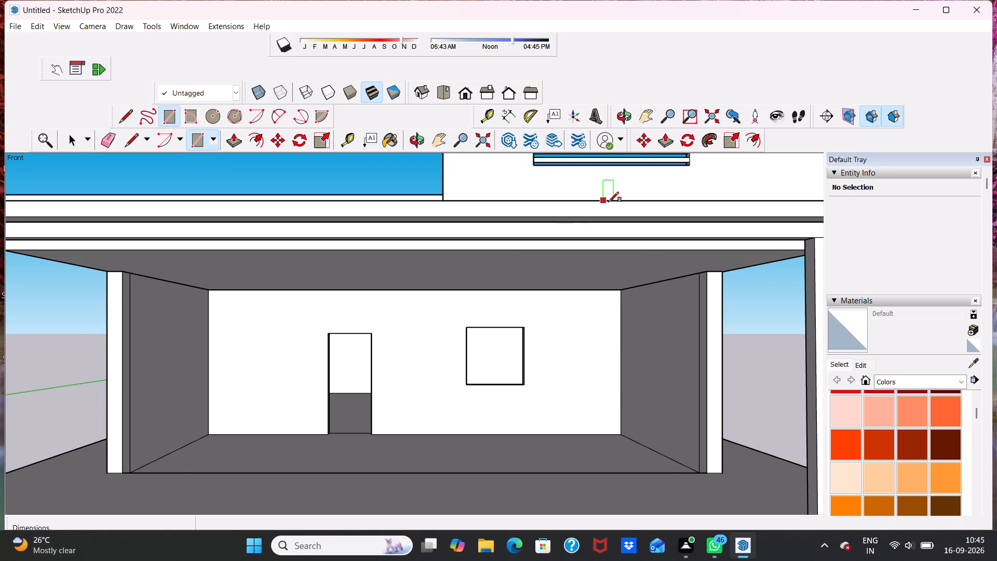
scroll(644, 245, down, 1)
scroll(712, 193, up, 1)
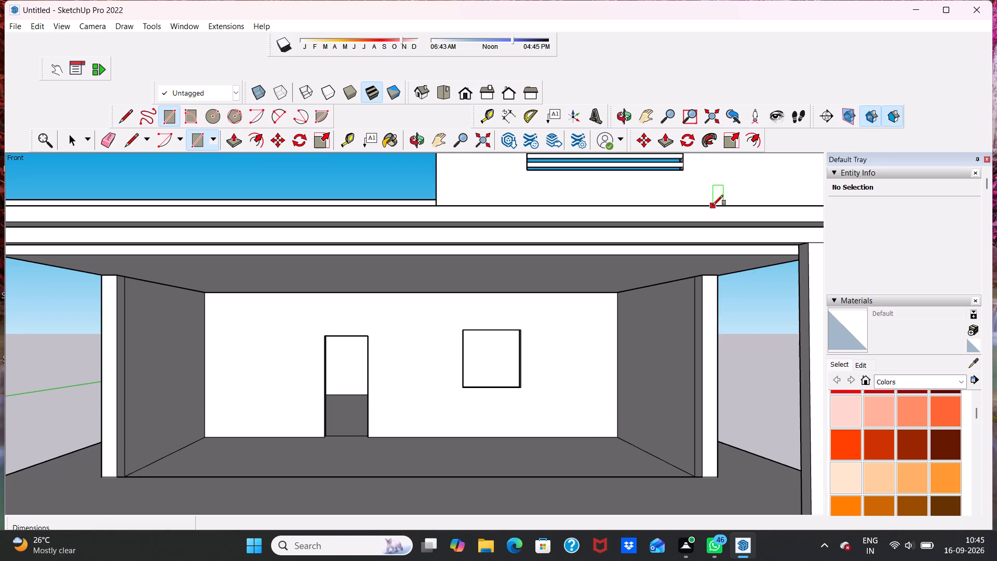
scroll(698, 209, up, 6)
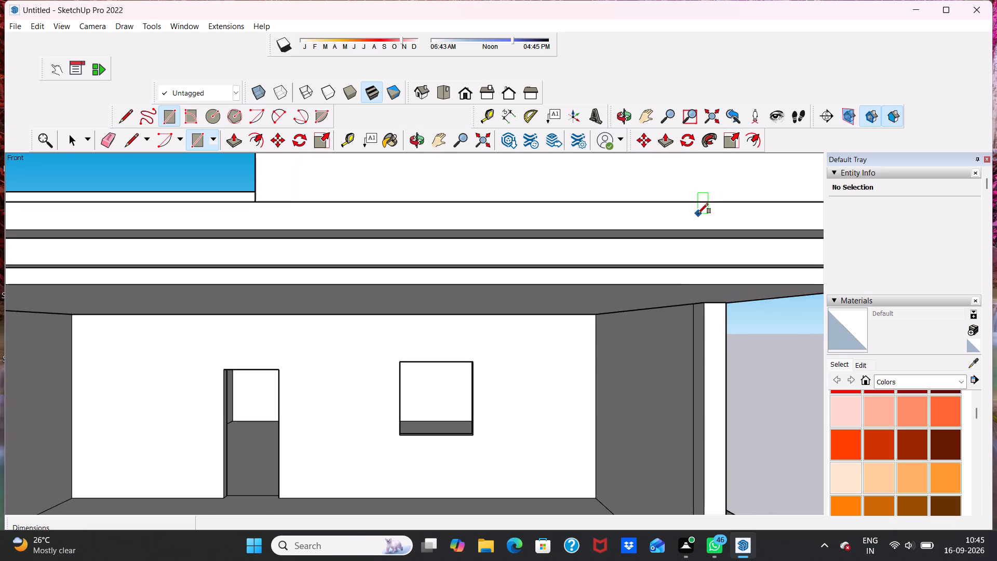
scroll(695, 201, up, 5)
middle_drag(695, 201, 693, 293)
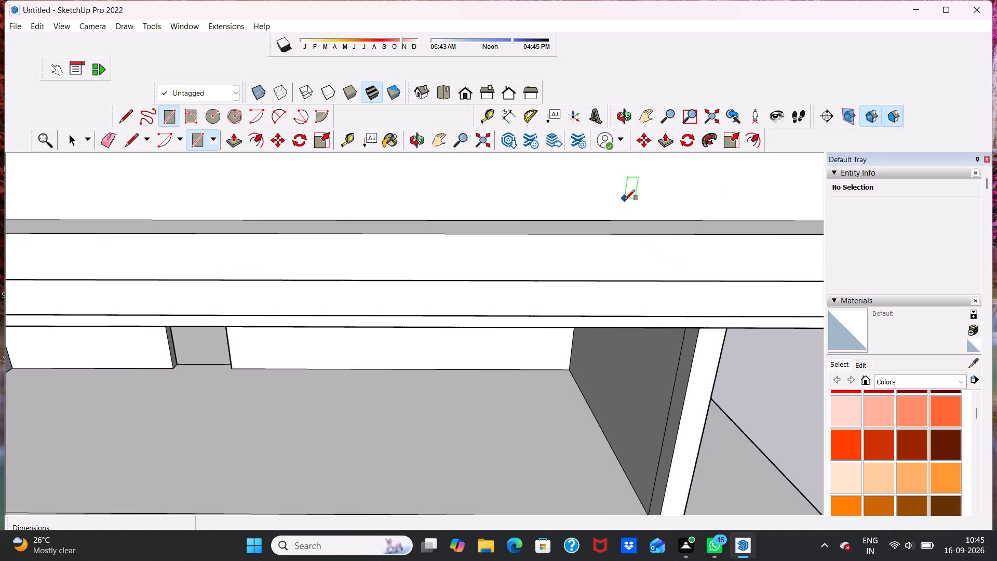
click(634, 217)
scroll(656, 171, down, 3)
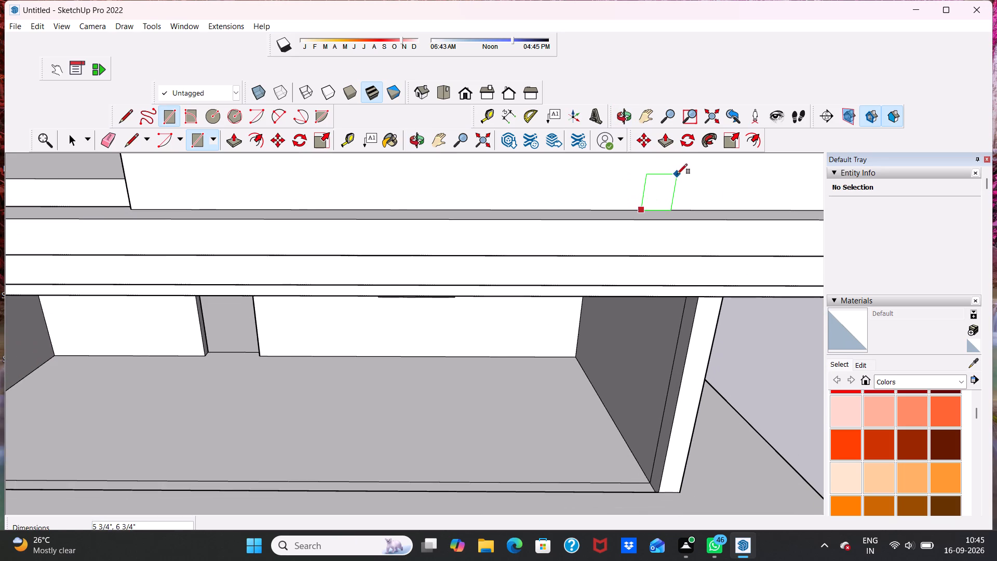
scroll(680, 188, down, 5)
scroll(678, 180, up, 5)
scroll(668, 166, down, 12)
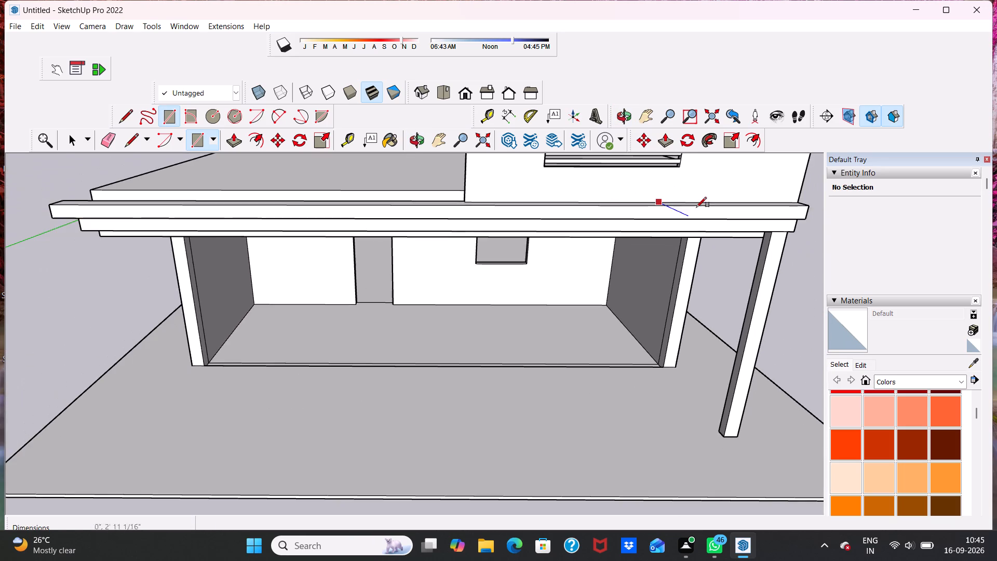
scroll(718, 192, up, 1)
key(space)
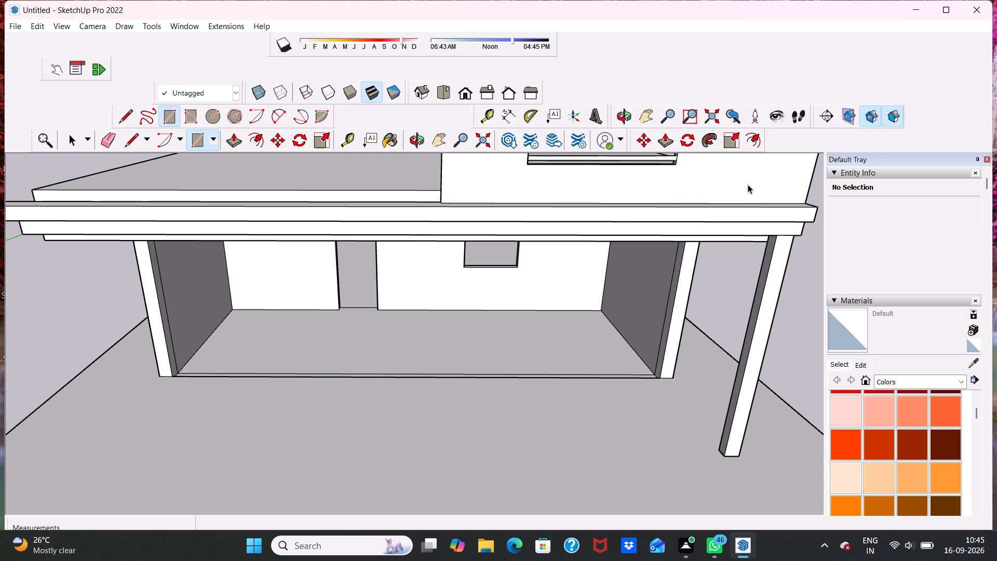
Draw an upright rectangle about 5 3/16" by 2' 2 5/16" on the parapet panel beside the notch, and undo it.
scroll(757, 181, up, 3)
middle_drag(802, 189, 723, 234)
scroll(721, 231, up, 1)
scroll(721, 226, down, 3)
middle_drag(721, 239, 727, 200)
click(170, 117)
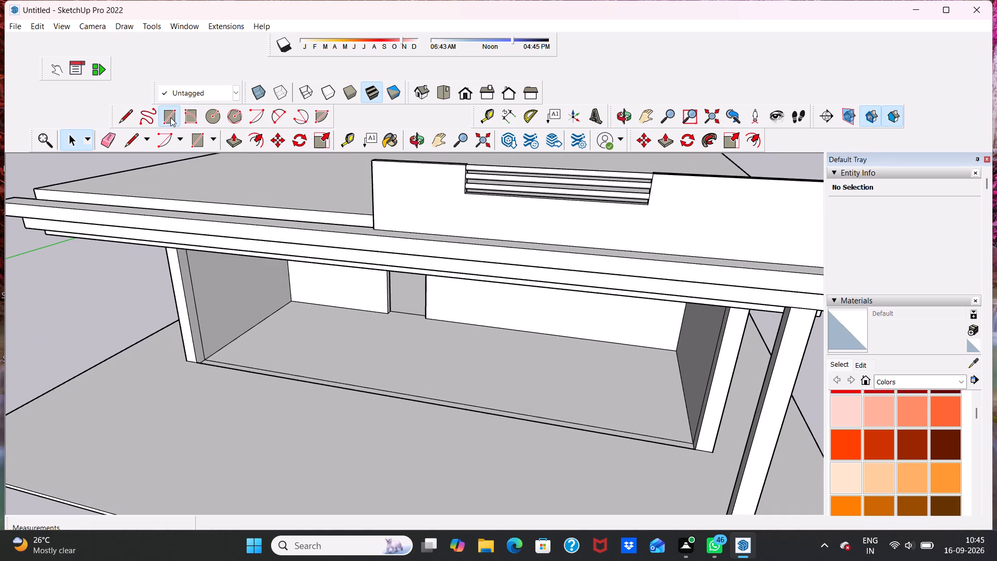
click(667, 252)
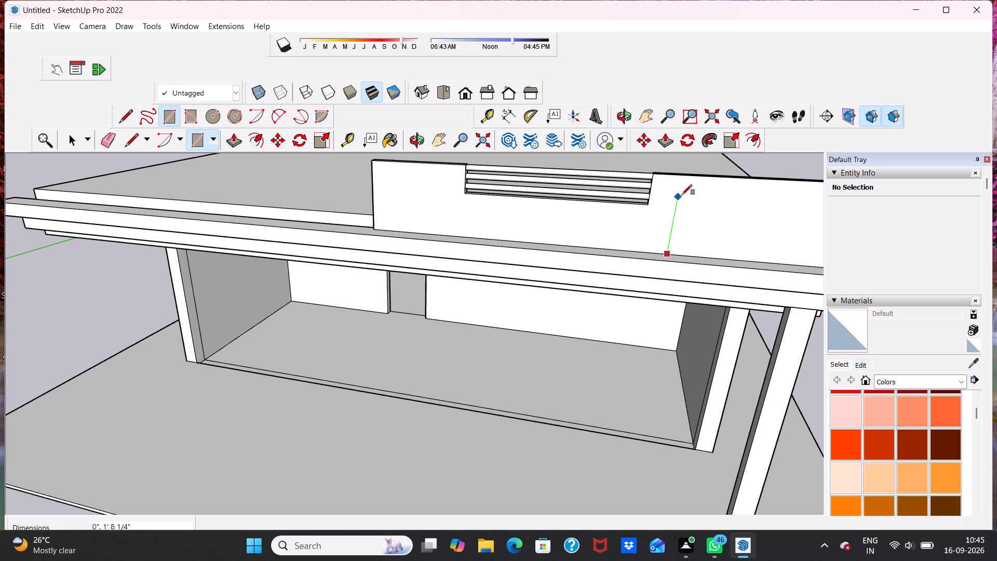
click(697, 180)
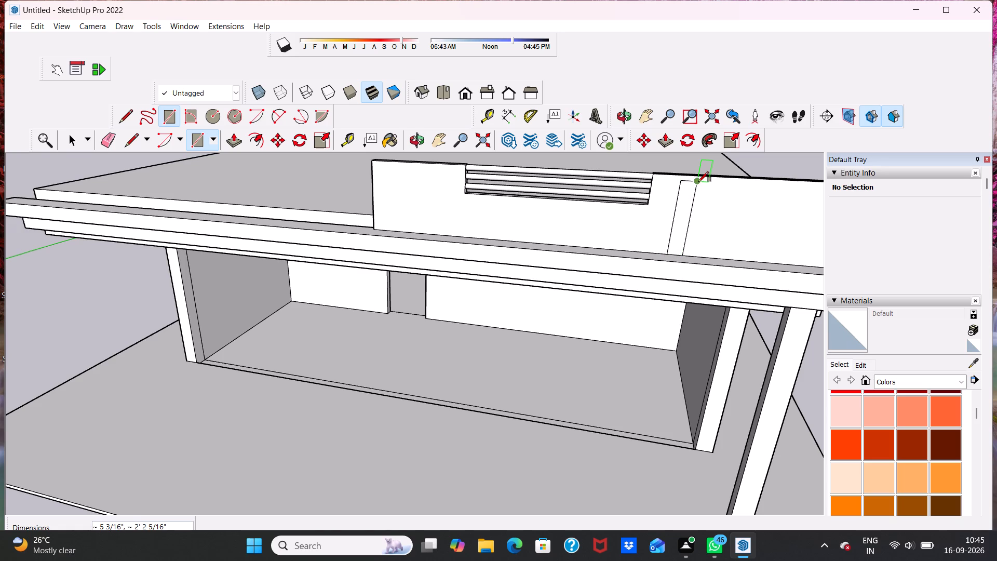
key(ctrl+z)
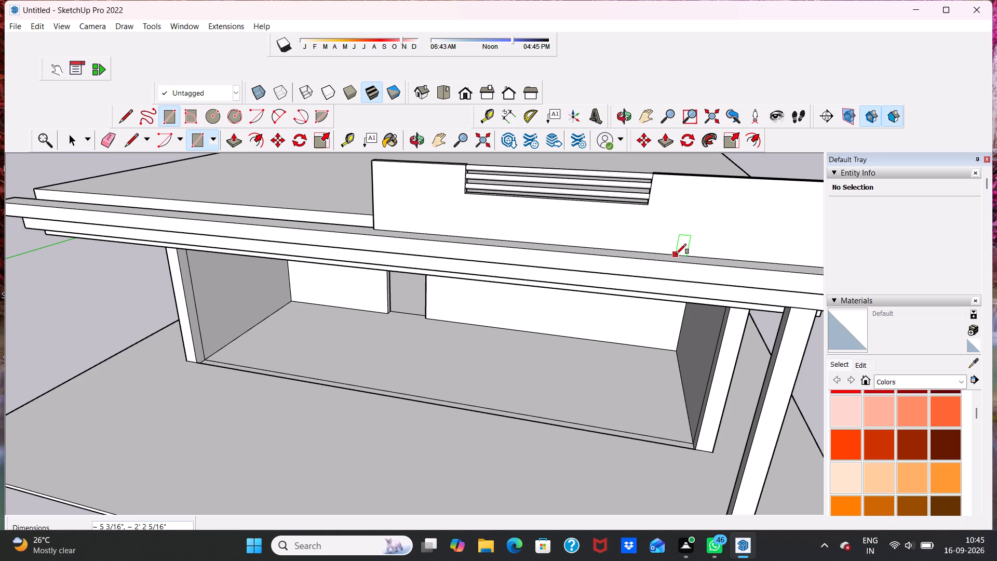
Draw a rectangle about 5 5/16" by 2' 4 1/8" beside the notch, from the parapet panel's base to its top edge.
click(676, 255)
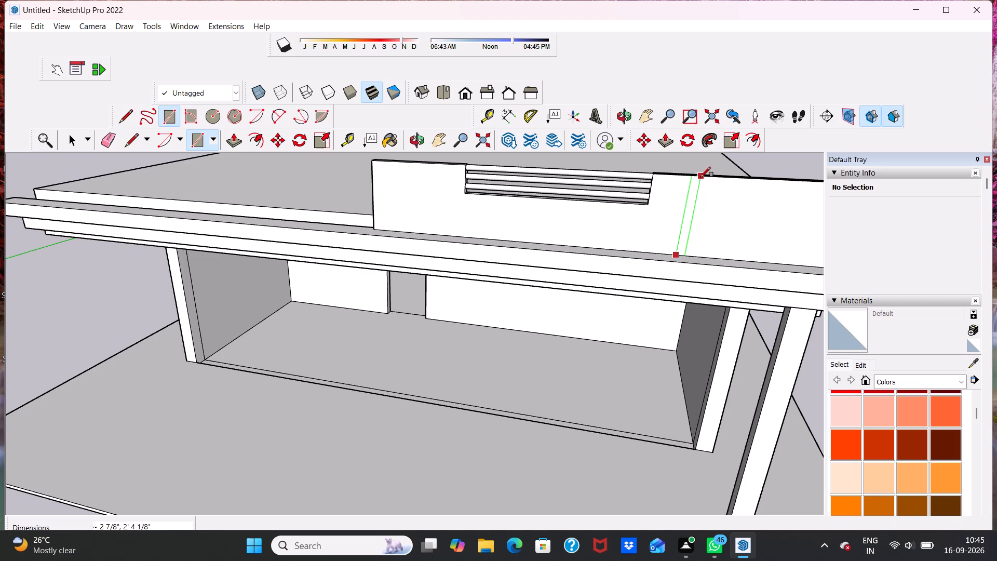
click(709, 175)
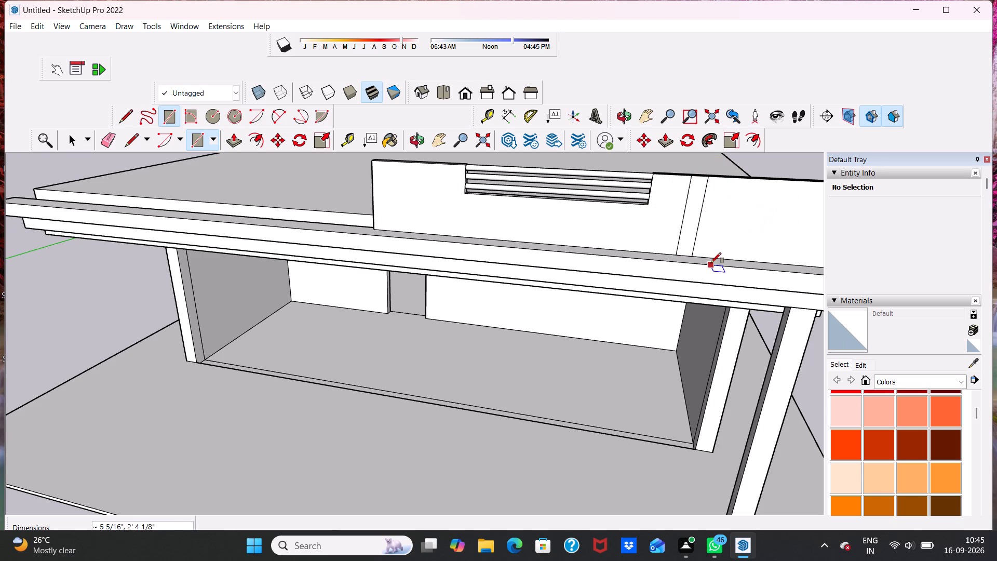
key(space)
Copy the upright strip outline twice along the parapet panel's front face, away from the rail notch, at about 9 1/4" spacing.
click(688, 223)
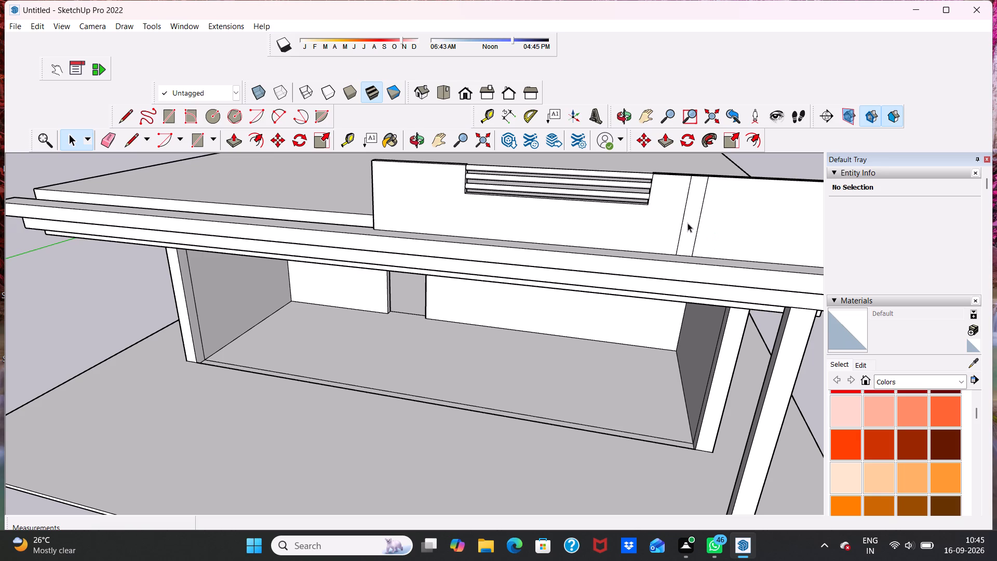
click(689, 229)
click(690, 229)
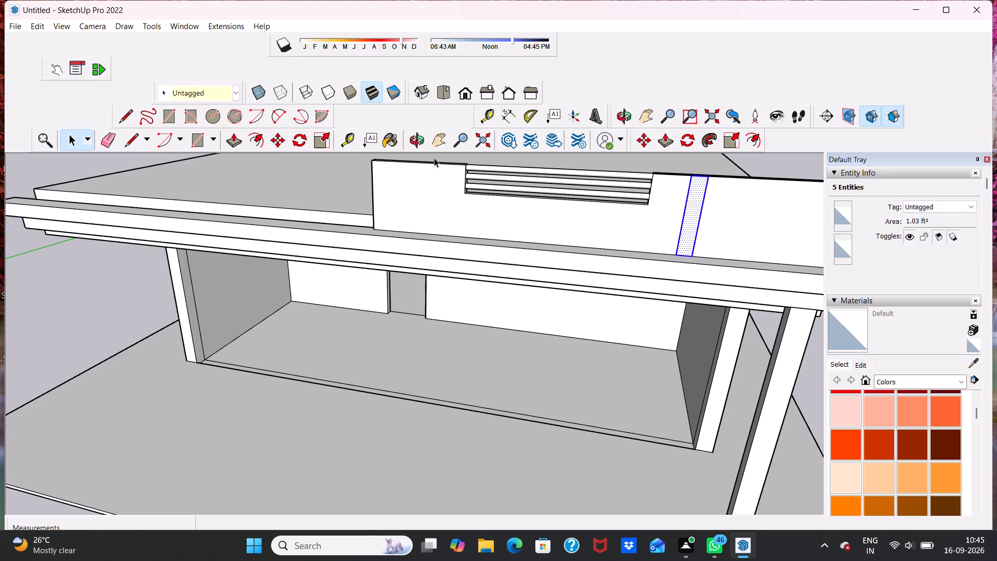
click(277, 140)
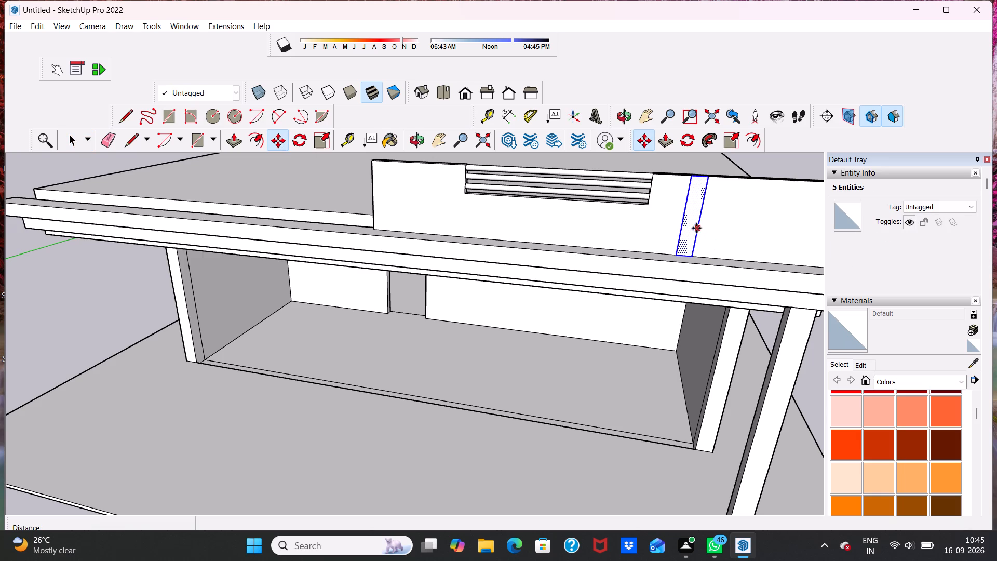
click(696, 228)
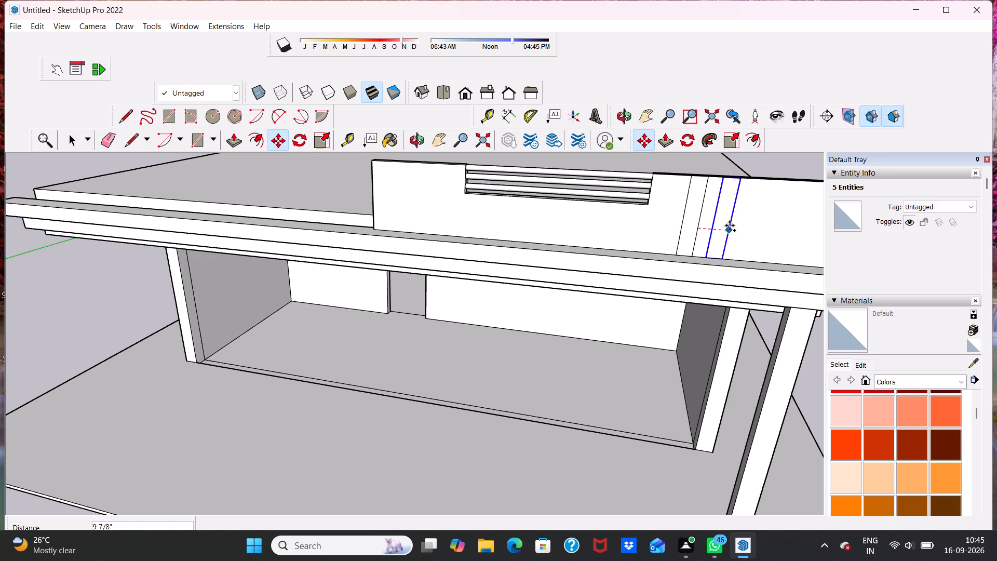
click(727, 226)
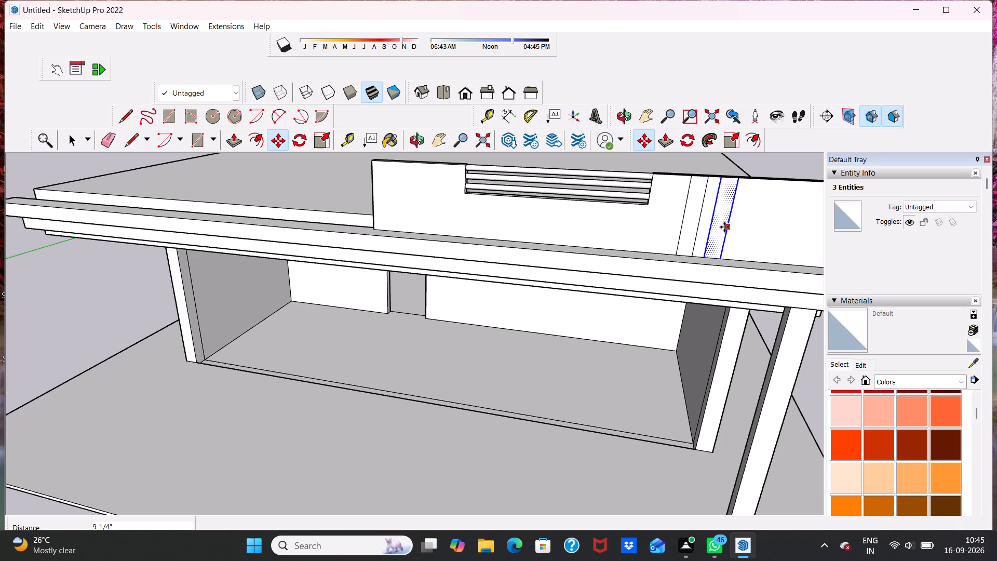
click(723, 227)
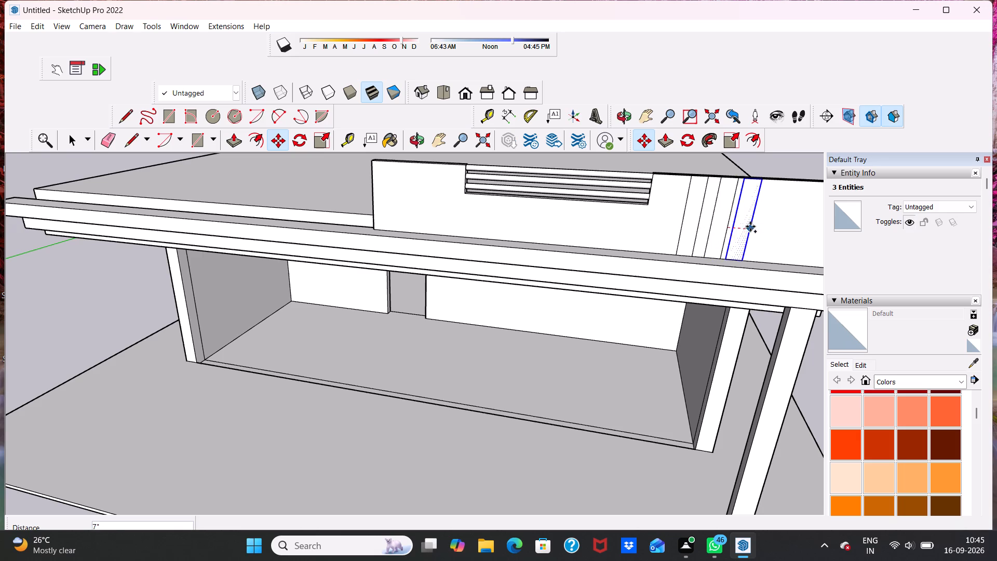
scroll(766, 223, up, 4)
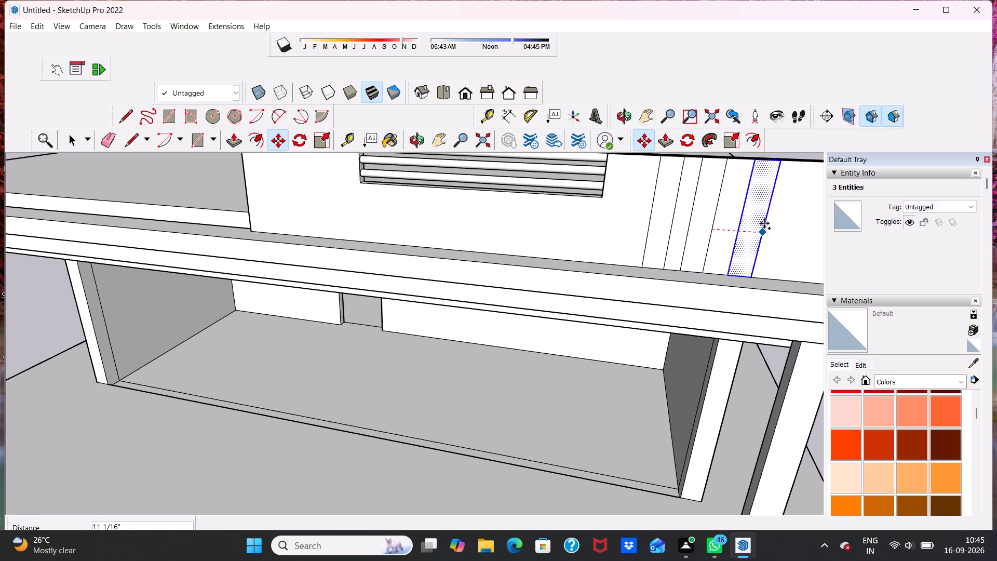
click(754, 232)
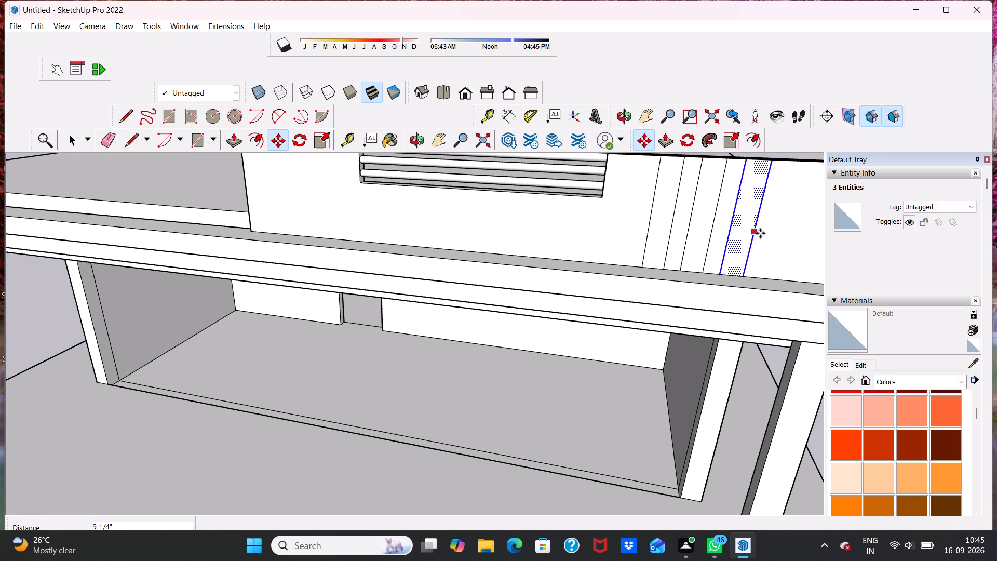
key(space)
key(space)
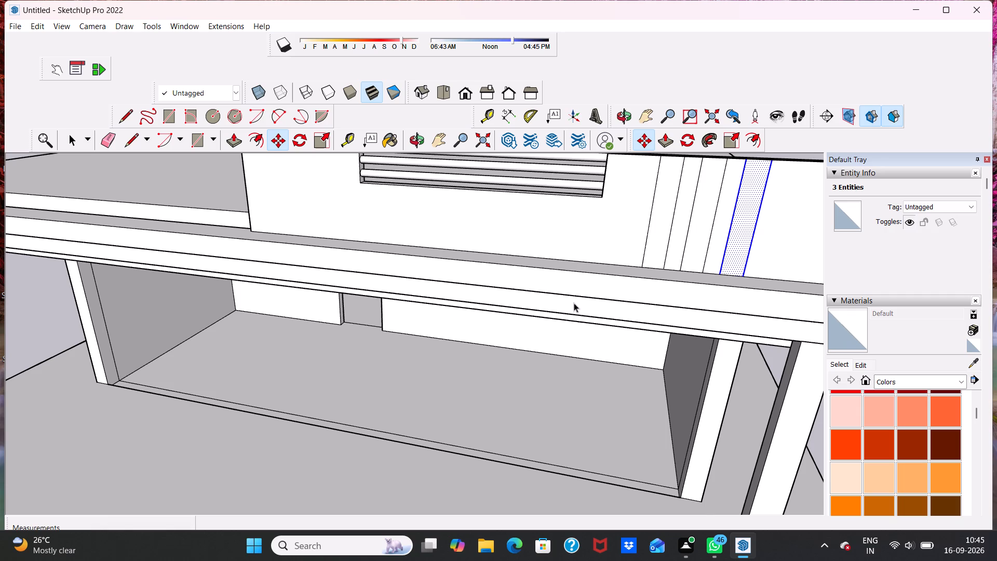
Extrude the strip nearest the rail notch 6" out from the parapet panel's front face.
scroll(574, 303, down, 7)
click(619, 208)
double_click(750, 210)
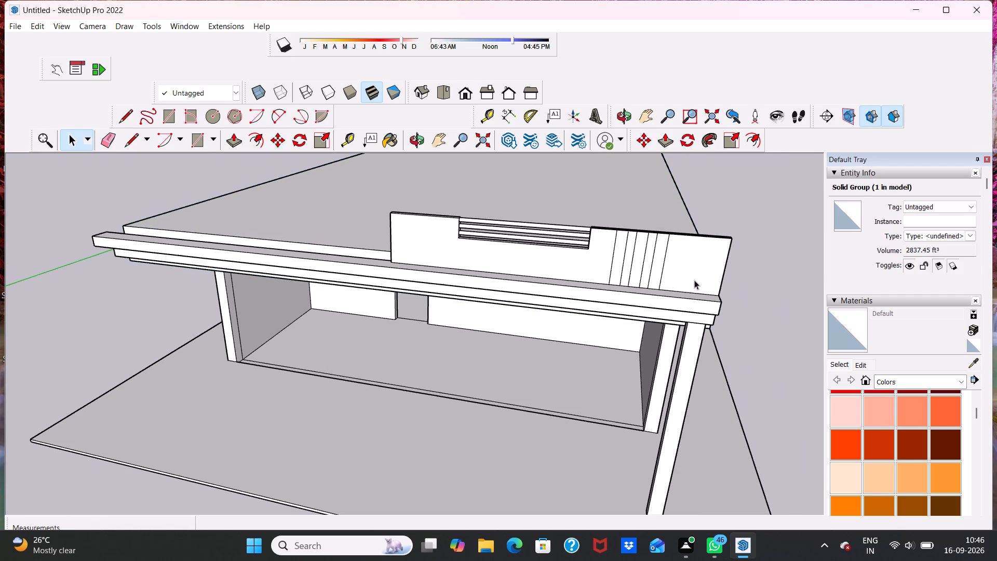
scroll(685, 296, up, 5)
click(582, 242)
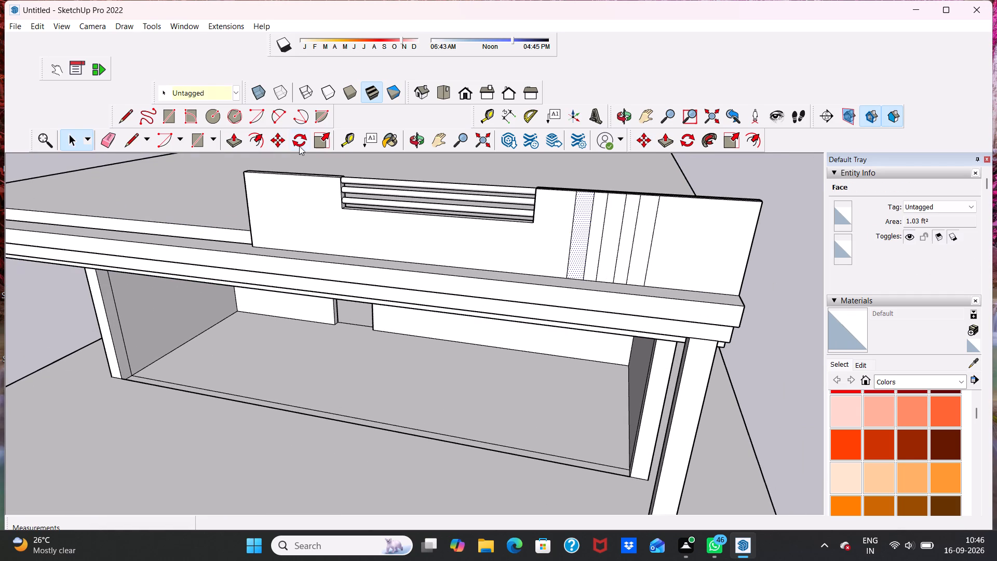
click(232, 136)
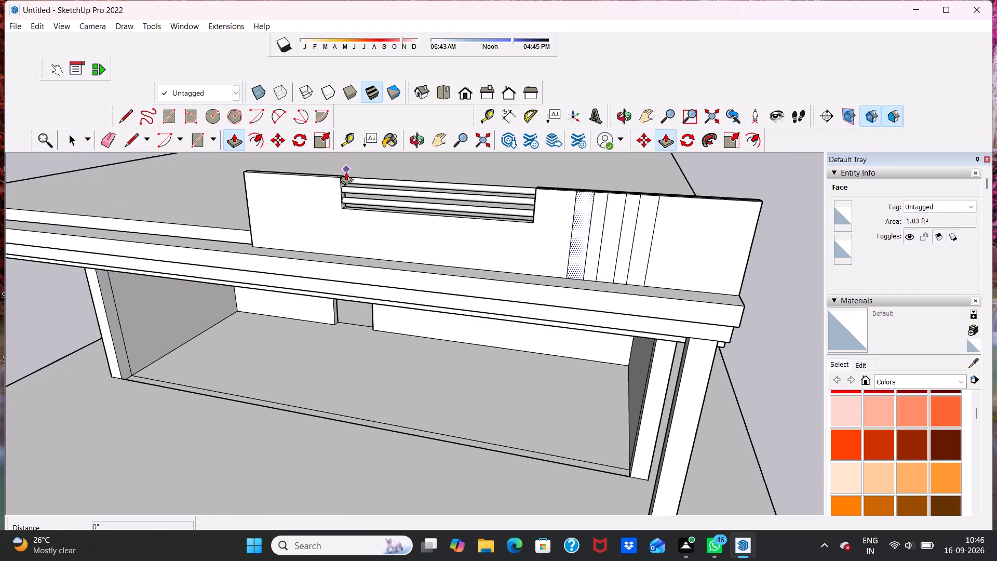
click(576, 223)
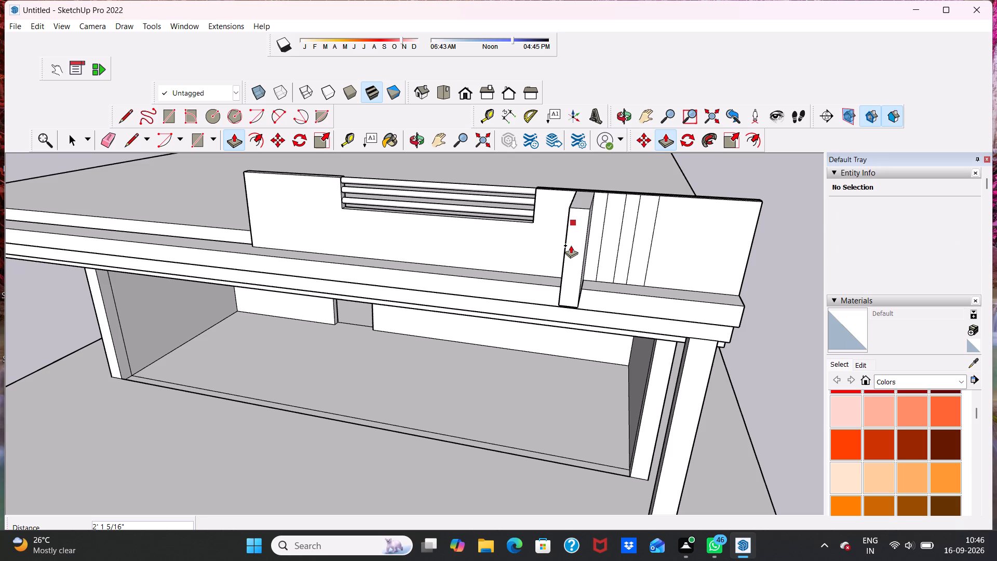
key(6)
key(shift+quotedbl)
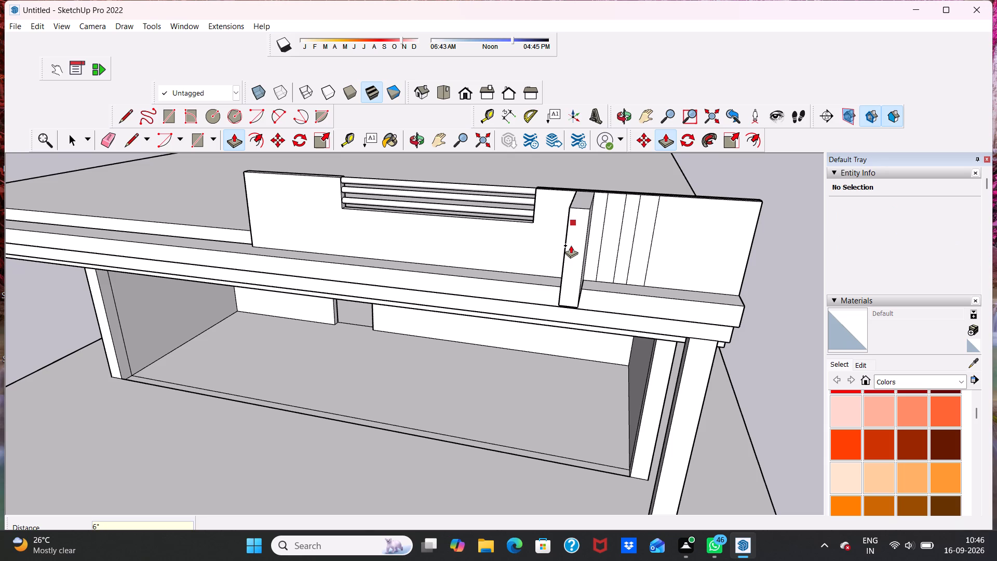
key(Return)
Extrude the other two upright strips on the parapet panel 6" forward.
scroll(603, 246, up, 4)
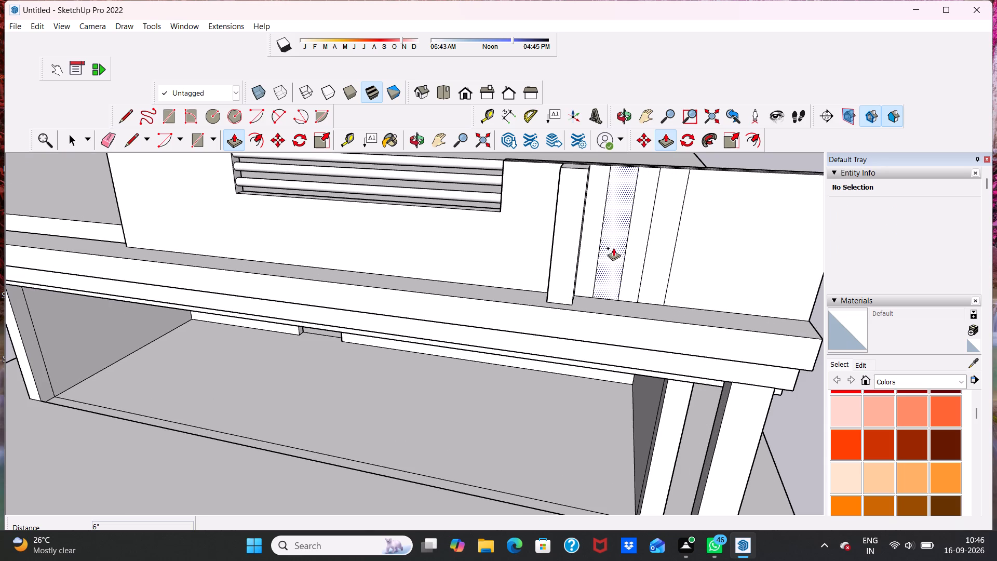
click(613, 240)
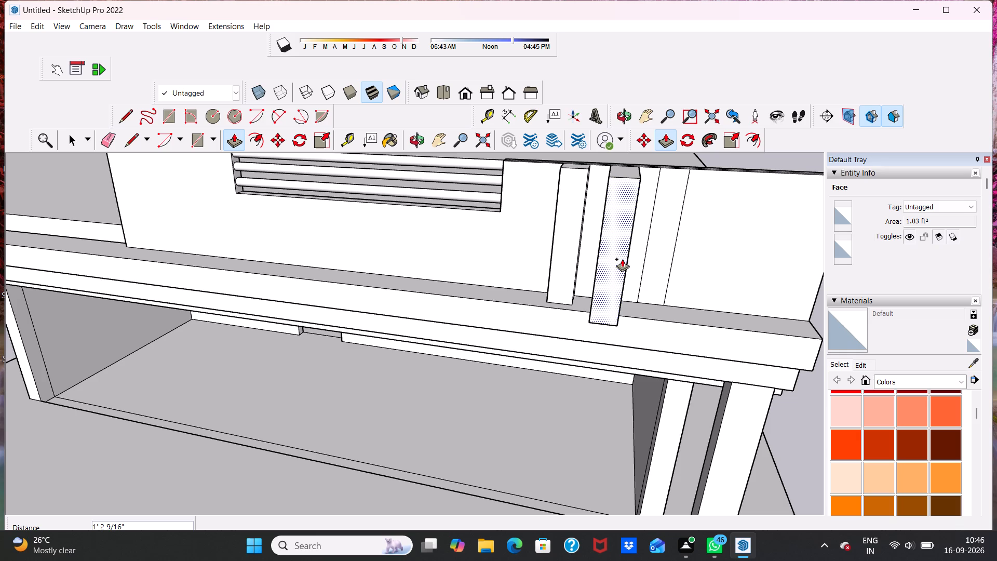
text(6")
key(Return)
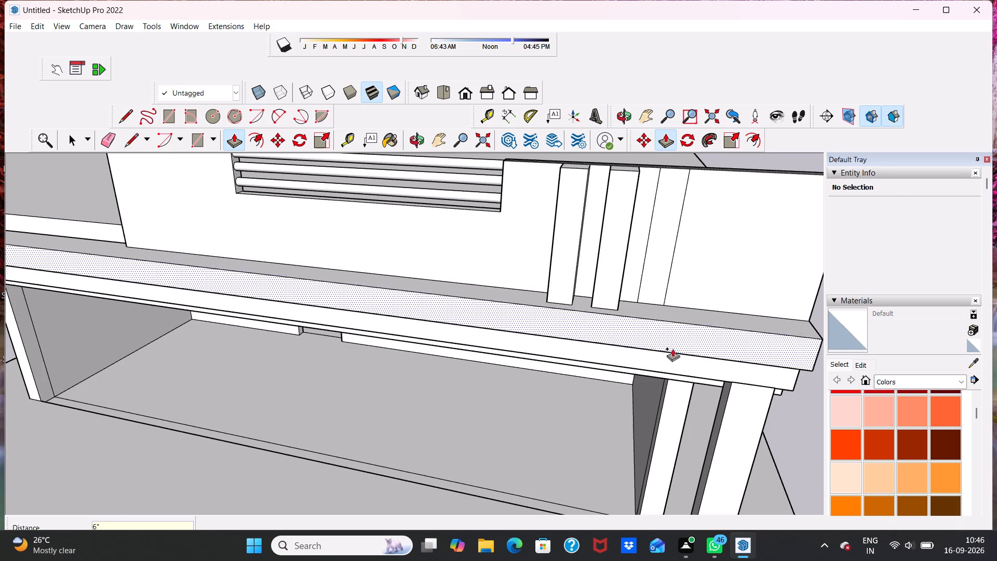
click(671, 211)
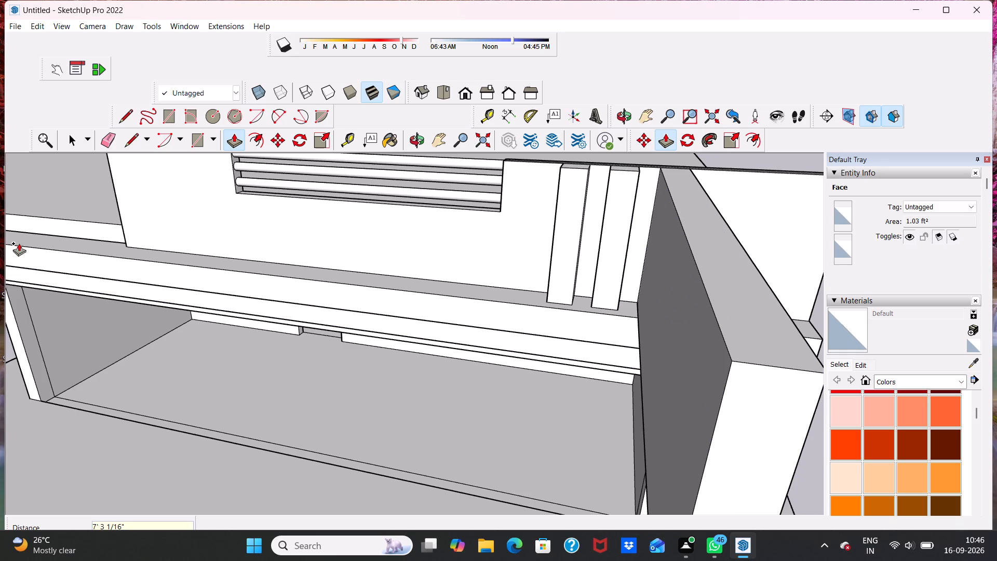
scroll(0, 3, down, 4)
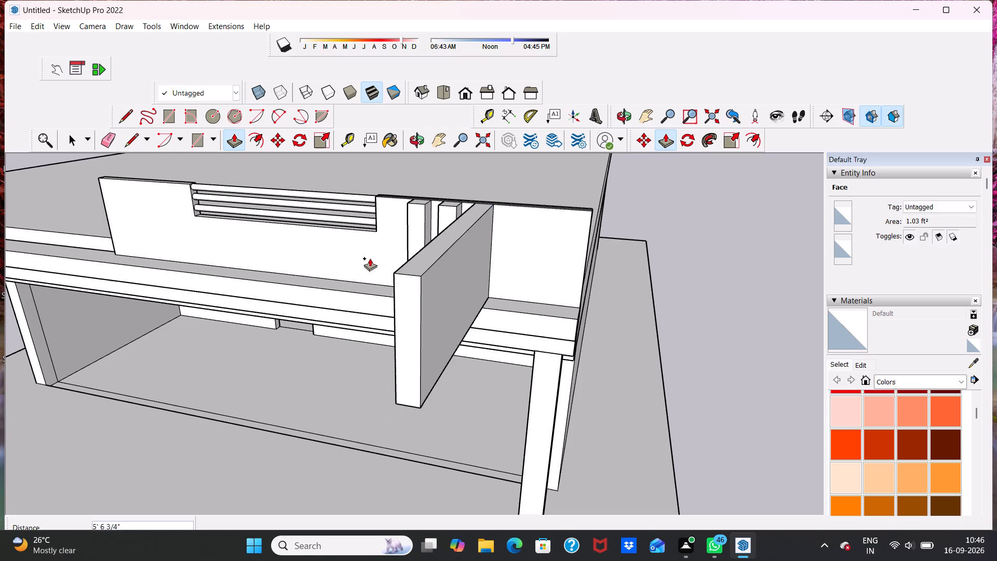
key(6)
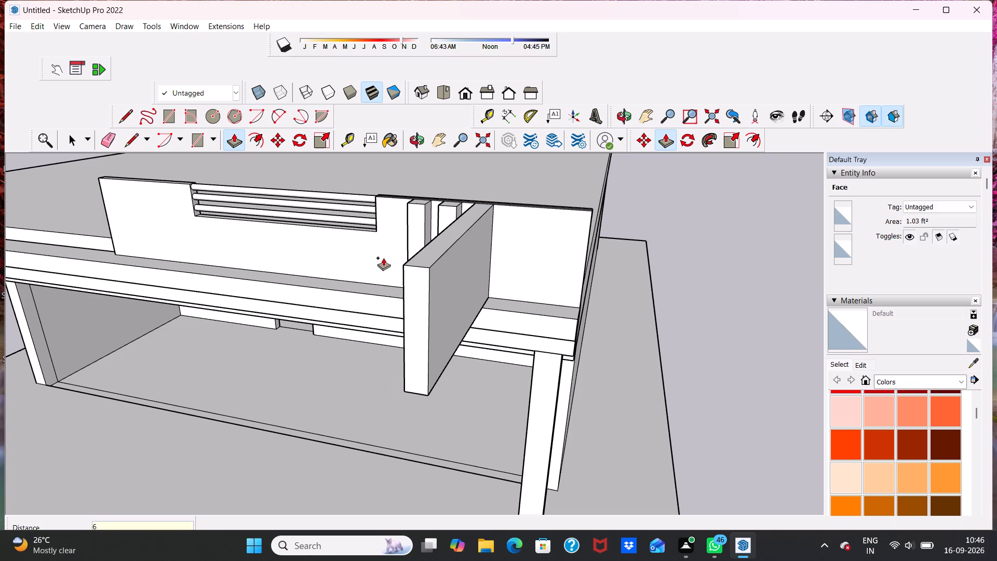
key(shift+quotedbl)
key(Return)
scroll(383, 258, up, 1)
scroll(389, 261, down, 3)
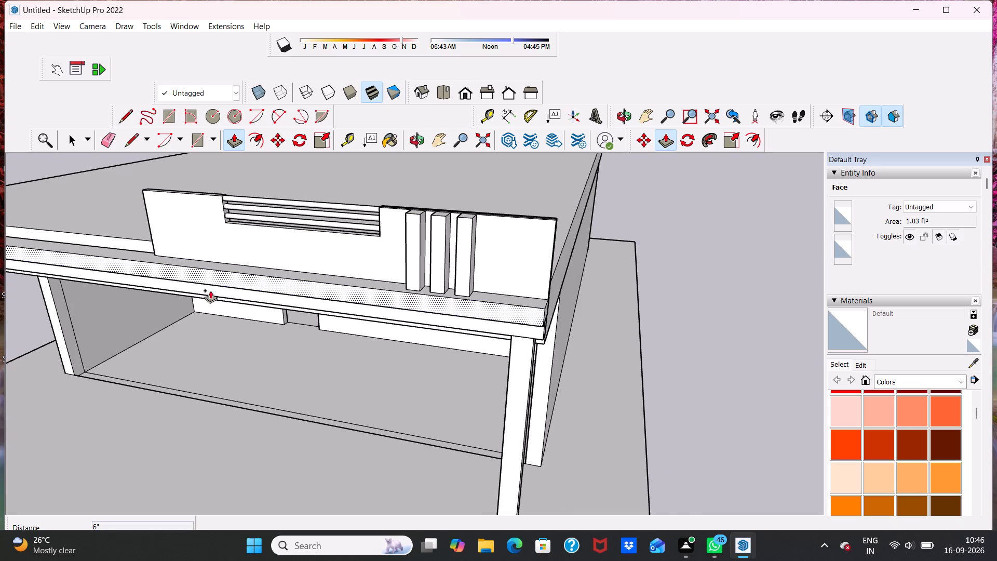
key(space)
Examine the building front from several angles, including the parapet strips, banded roof overhang, front floor slab and corner post.
scroll(370, 272, down, 5)
middle_drag(385, 273, 500, 207)
scroll(401, 306, down, 2)
middle_drag(394, 312, 341, 306)
scroll(317, 263, up, 5)
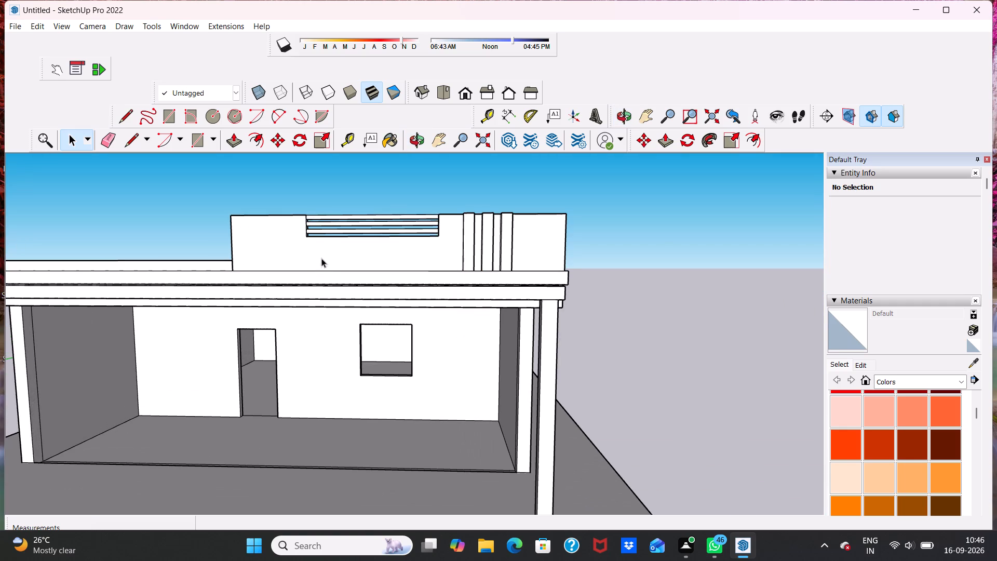
middle_drag(334, 237, 482, 206)
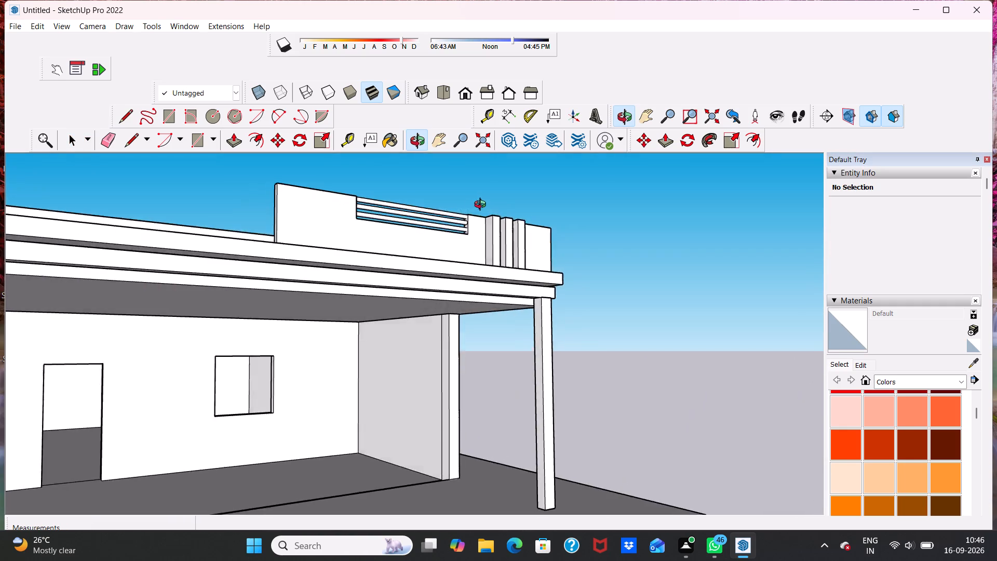
middle_drag(482, 206, 483, 206)
scroll(483, 206, up, 1)
scroll(458, 228, down, 1)
middle_drag(449, 237, 254, 299)
scroll(254, 299, down, 1)
middle_drag(255, 329, 303, 262)
middle_drag(293, 309, 362, 276)
scroll(384, 270, down, 4)
middle_drag(395, 280, 385, 348)
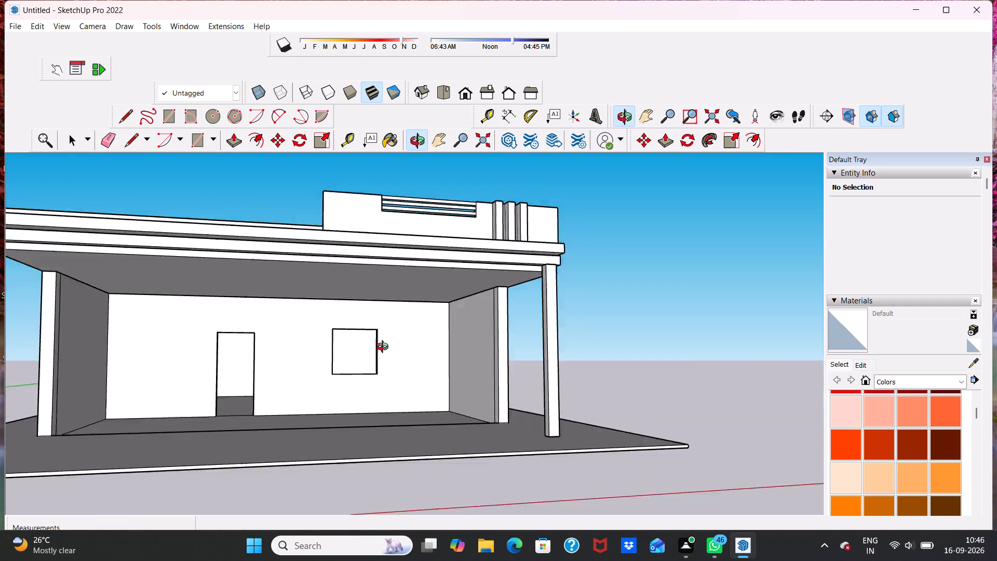
middle_drag(385, 348, 370, 374)
scroll(334, 286, up, 4)
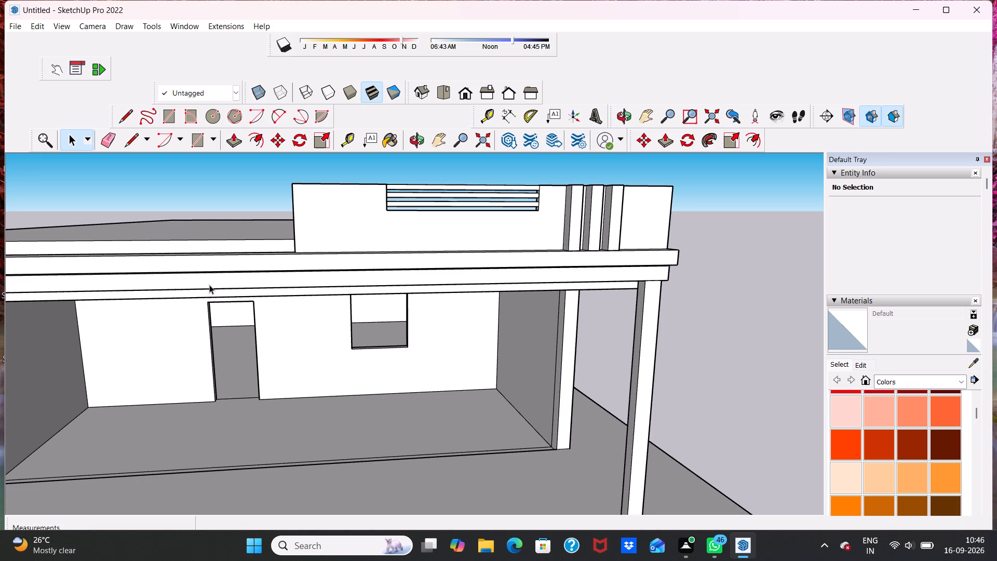
scroll(213, 285, down, 5)
middle_drag(201, 378, 341, 353)
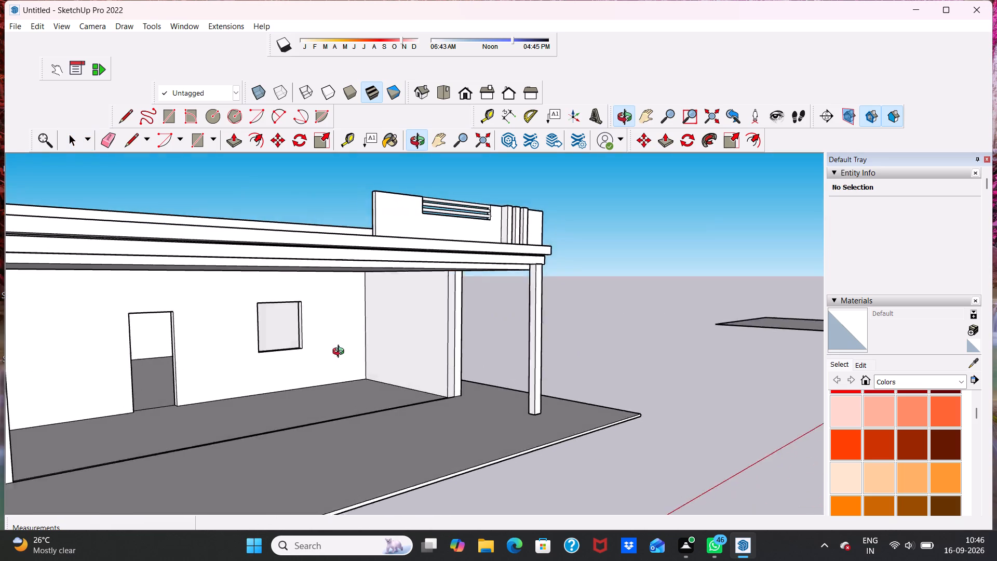
middle_drag(341, 353, 273, 364)
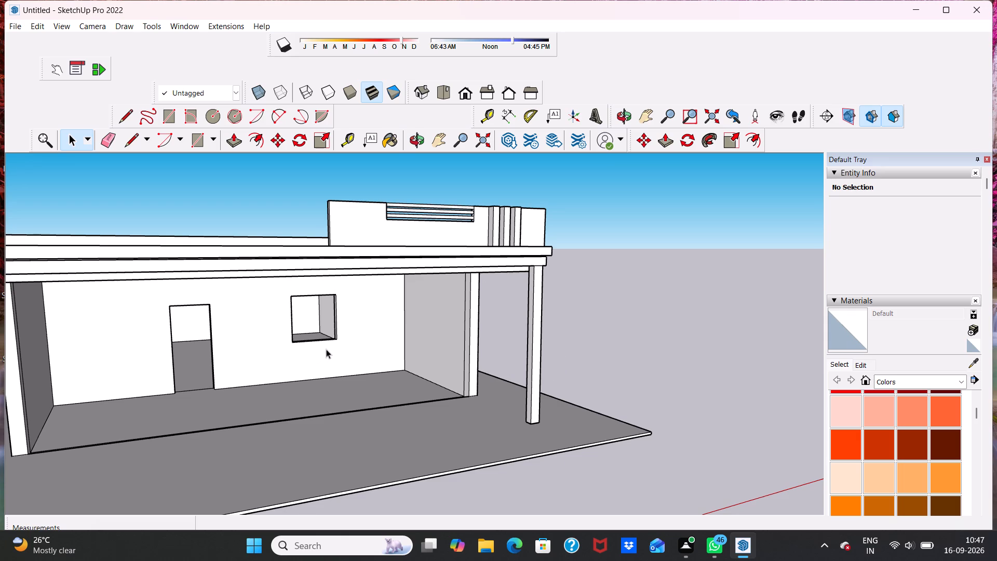
scroll(344, 419, down, 2)
middle_drag(357, 525, 222, 479)
scroll(222, 479, down, 1)
middle_drag(234, 482, 48, 495)
scroll(284, 438, up, 5)
middle_drag(319, 437, 398, 409)
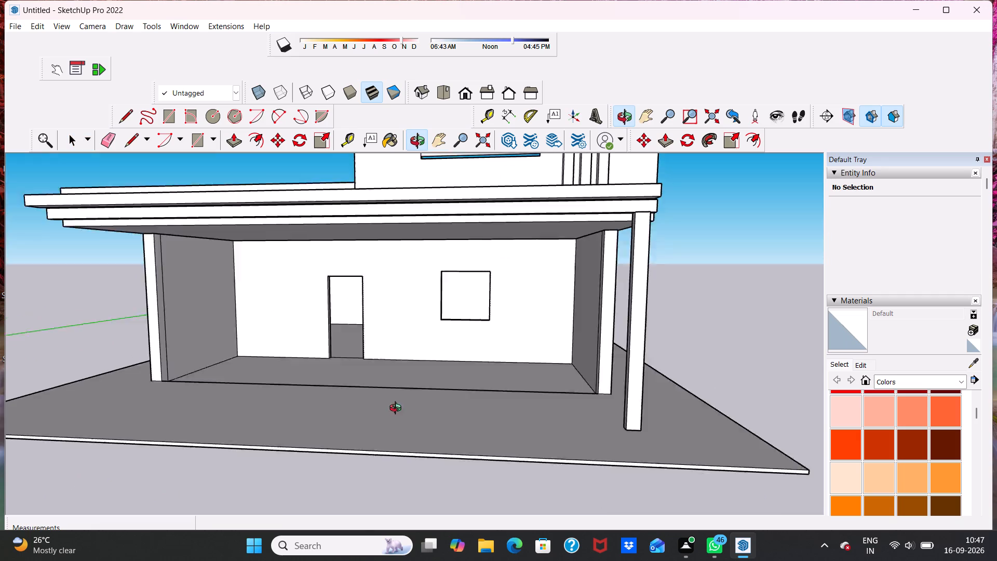
middle_drag(398, 409, 445, 405)
scroll(445, 405, up, 1)
middle_drag(445, 406, 369, 525)
scroll(383, 488, up, 4)
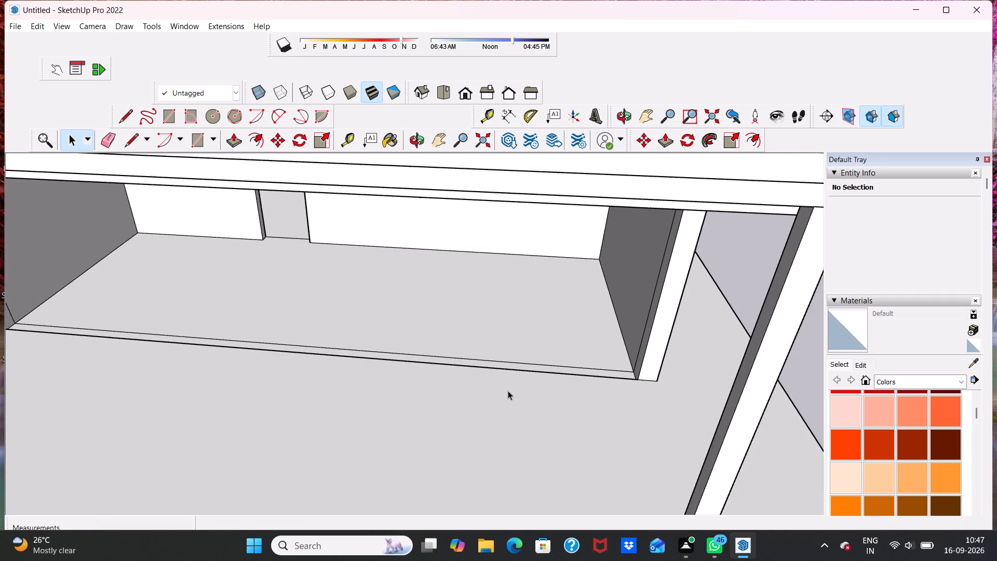
scroll(508, 391, down, 1)
middle_drag(508, 391, 545, 377)
scroll(551, 363, down, 2)
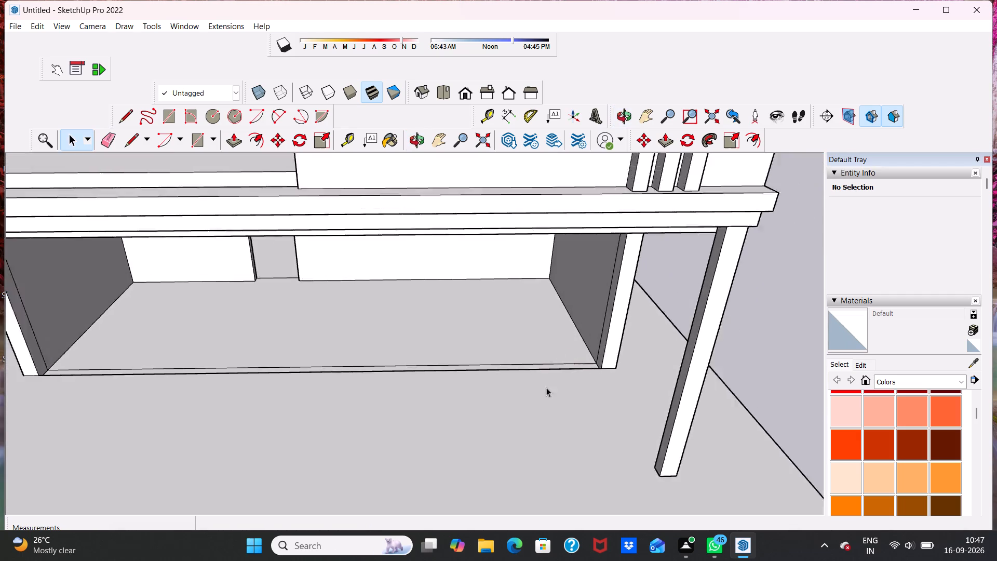
scroll(546, 388, down, 5)
middle_drag(464, 417, 478, 283)
scroll(479, 292, up, 3)
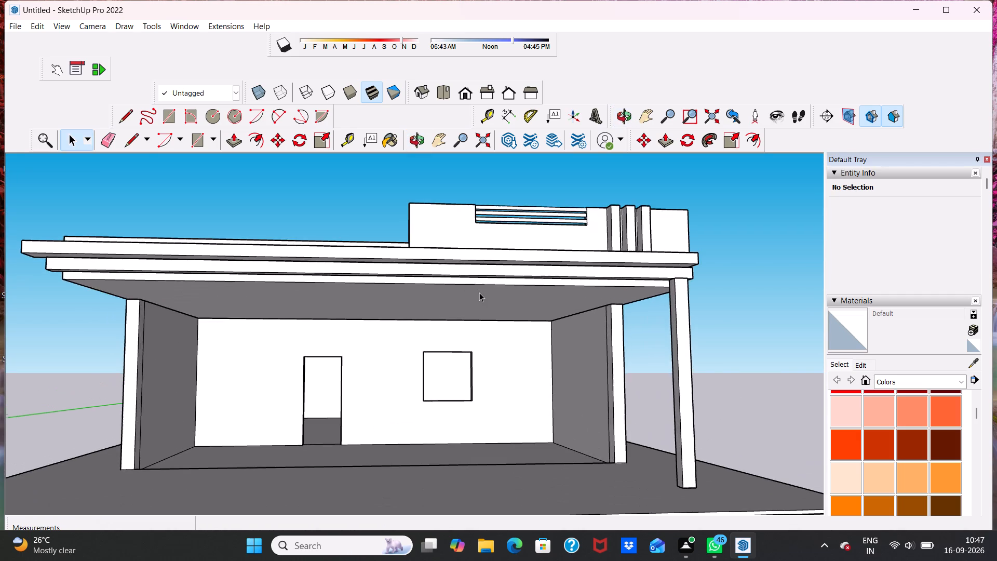
middle_drag(461, 310, 464, 285)
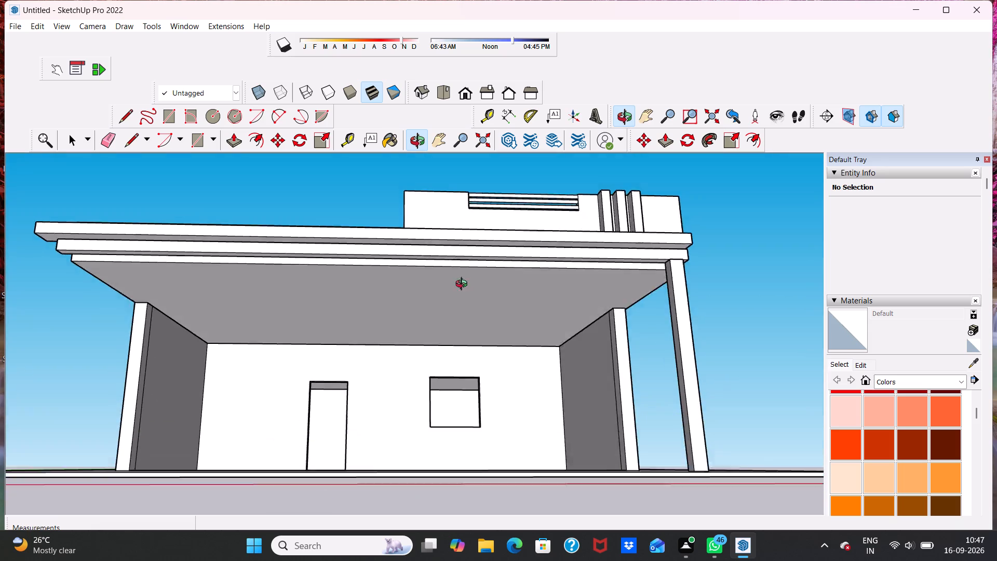
middle_drag(464, 285, 467, 287)
scroll(494, 326, up, 5)
scroll(509, 372, down, 4)
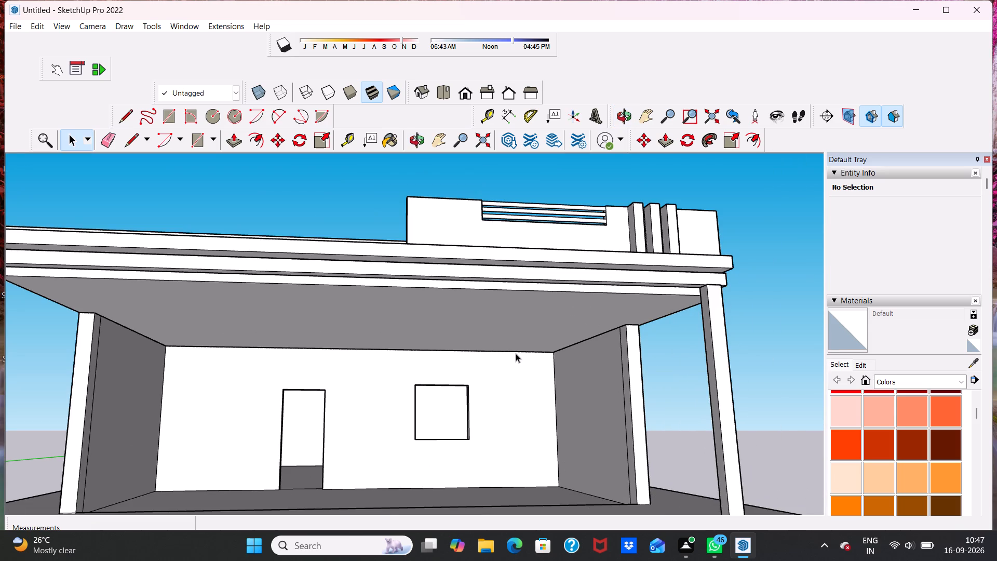
middle_drag(516, 353, 542, 409)
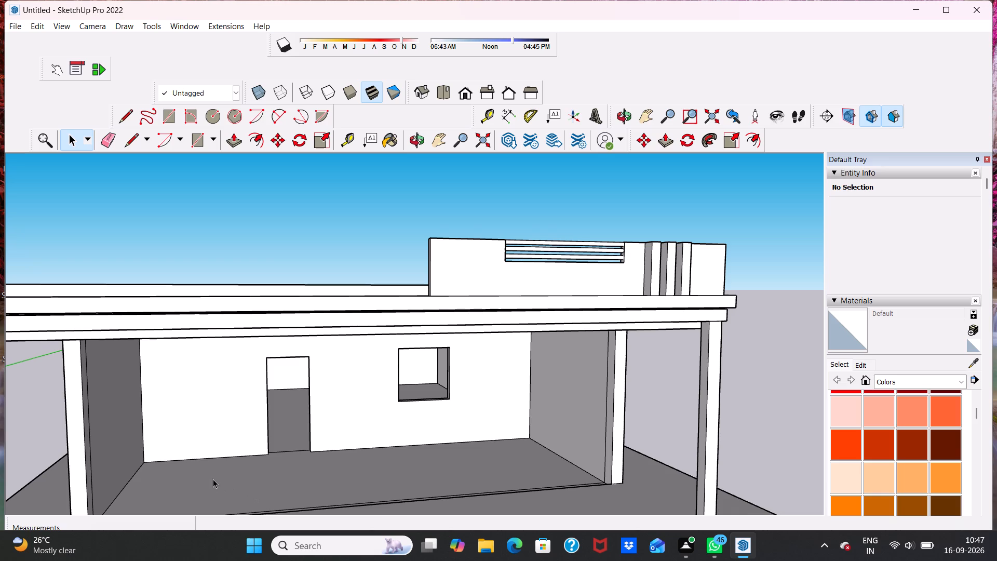
scroll(318, 429, down, 2)
middle_drag(342, 400, 290, 336)
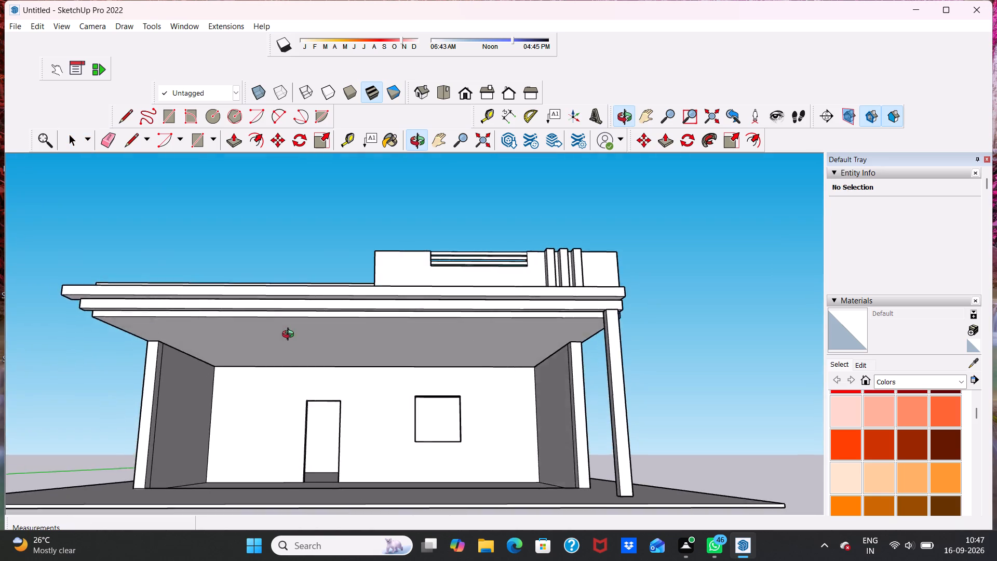
Examine the building from the front, both sides and above, including the roof bands, parapet panel and open front room.
middle_drag(290, 336, 294, 372)
scroll(307, 366, down, 2)
middle_drag(342, 375, 384, 370)
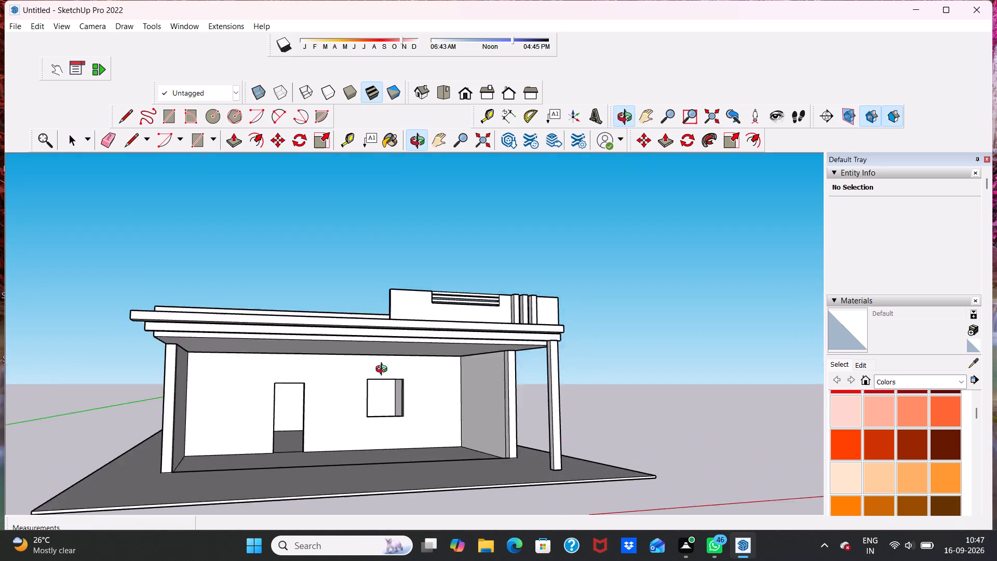
middle_drag(384, 370, 619, 351)
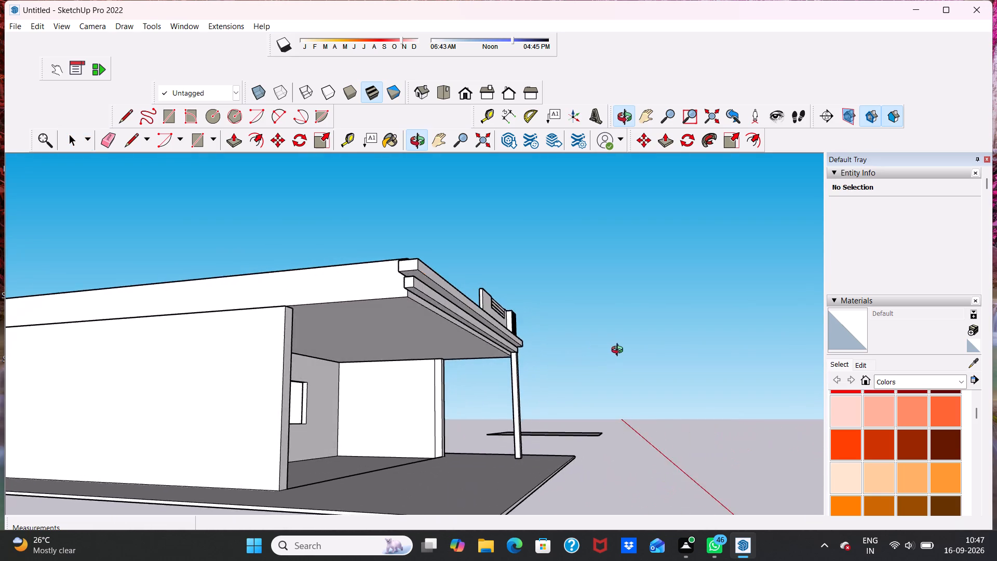
middle_drag(619, 351, 397, 416)
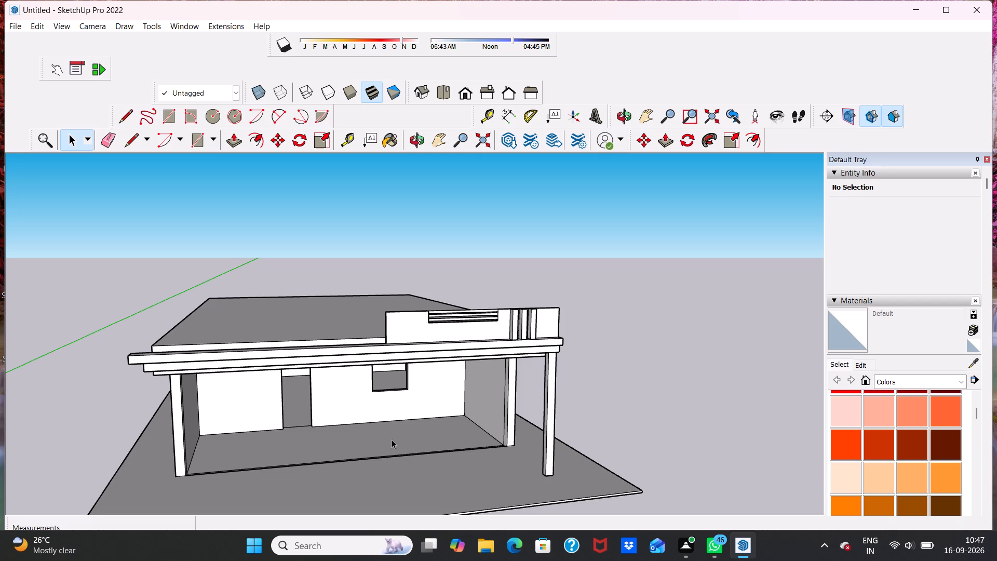
scroll(439, 438, down, 2)
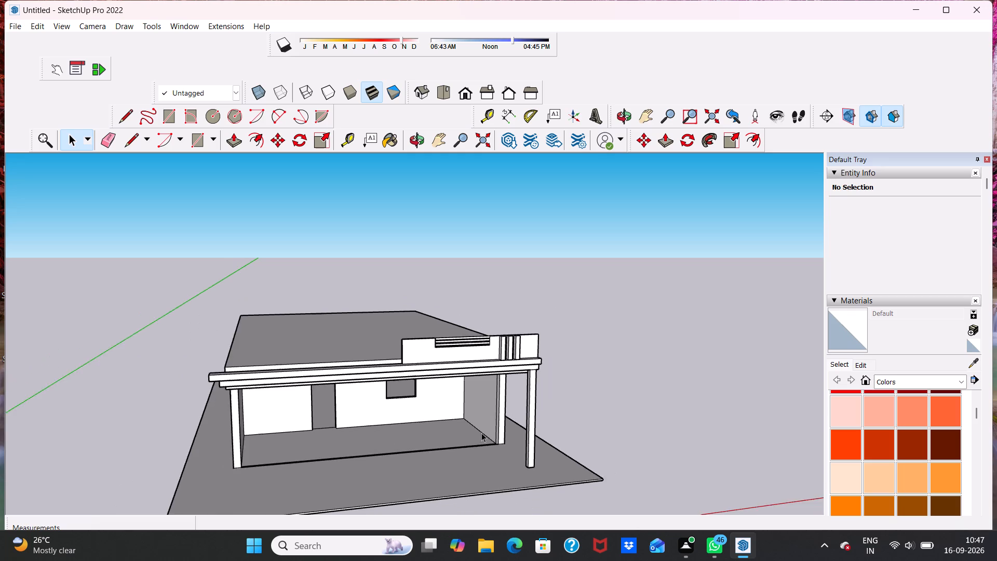
scroll(481, 433, down, 1)
middle_drag(433, 412, 684, 382)
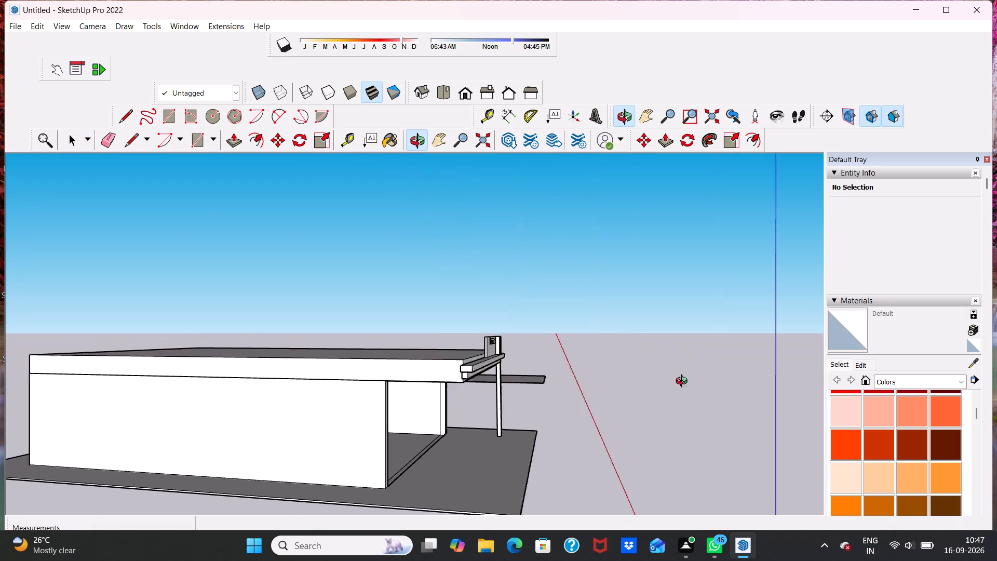
middle_drag(684, 382, 573, 392)
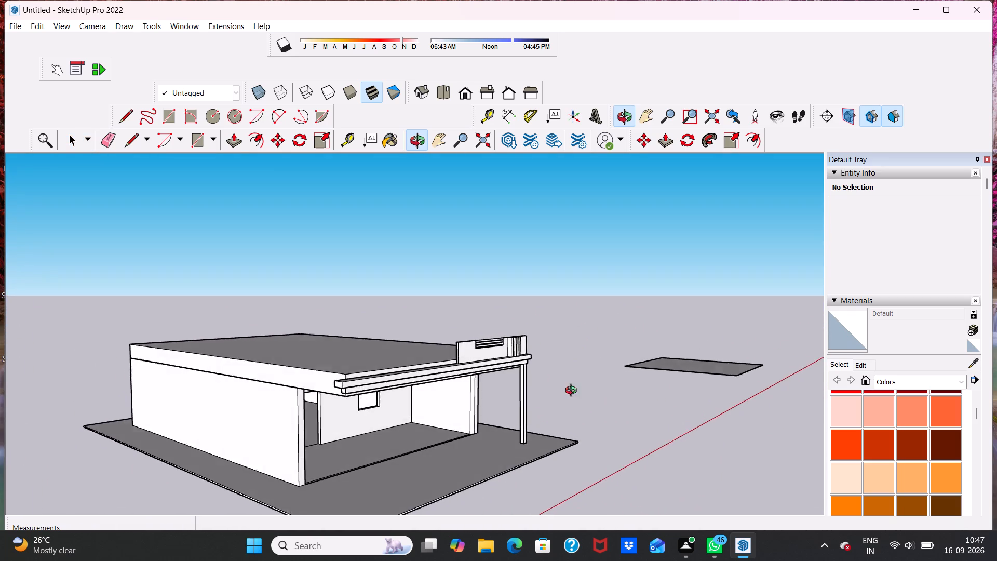
middle_drag(573, 392, 315, 407)
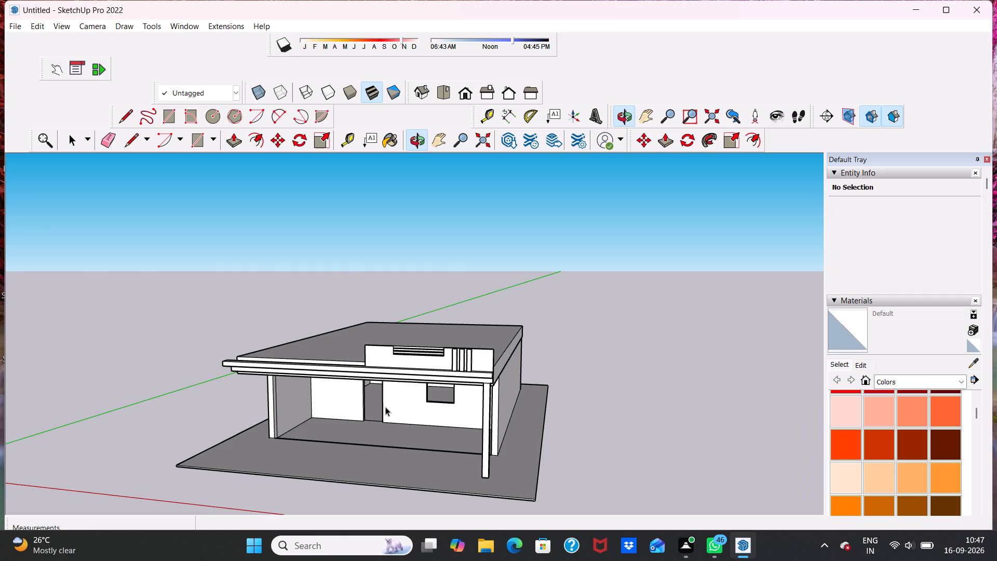
scroll(402, 408, down, 1)
middle_drag(407, 397, 514, 328)
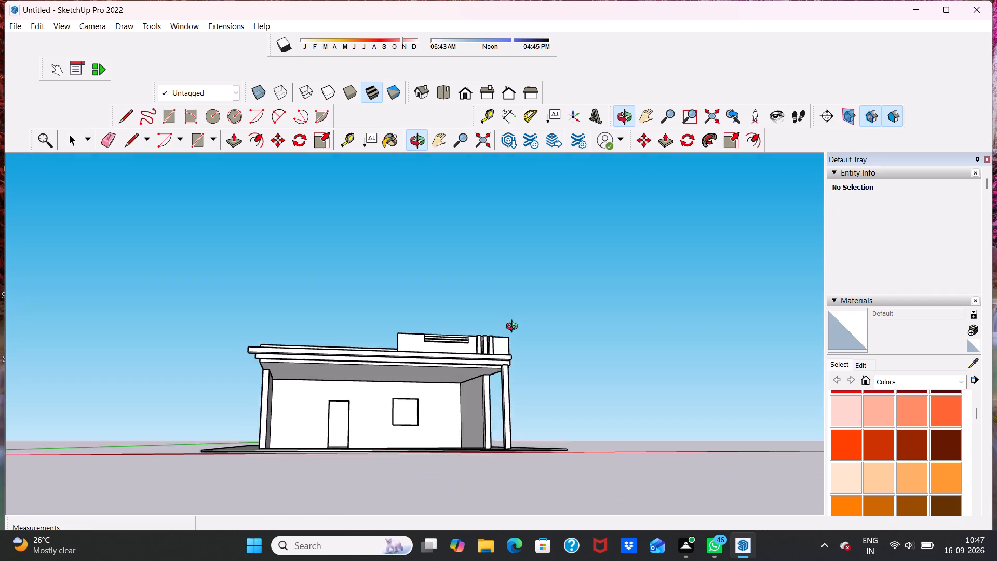
middle_drag(514, 328, 507, 330)
scroll(448, 376, up, 4)
middle_drag(427, 392, 381, 477)
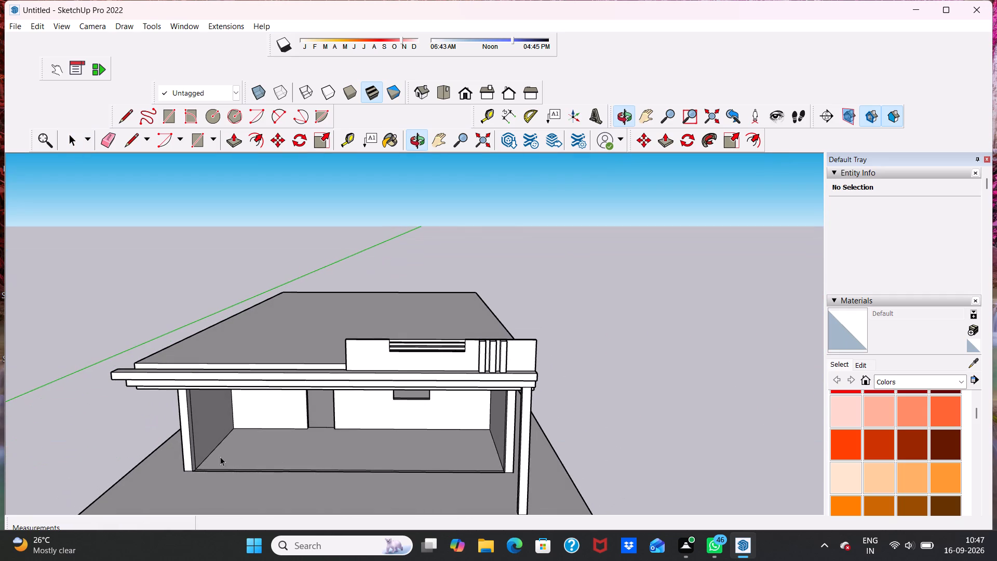
scroll(210, 453, up, 4)
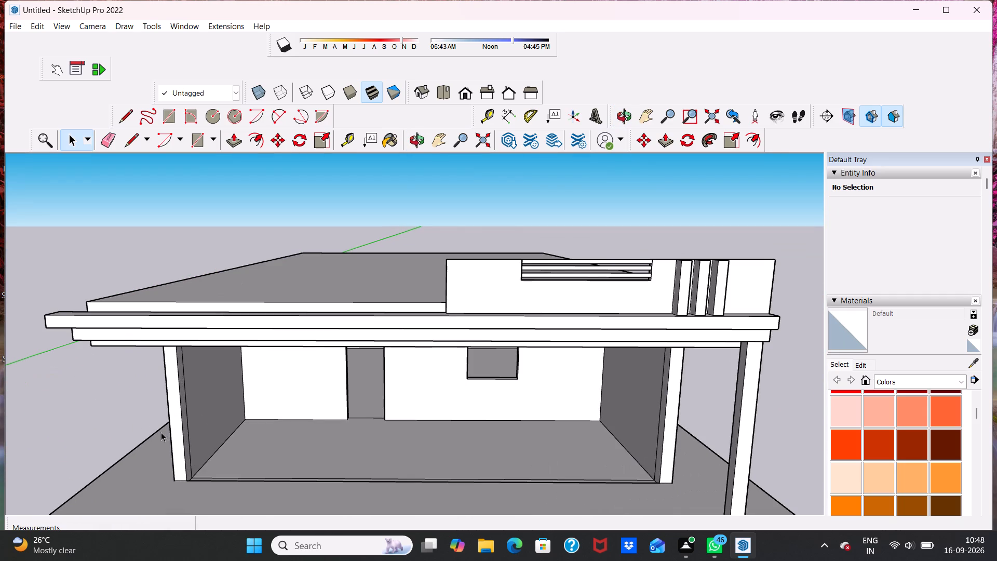
middle_drag(161, 432, 213, 417)
scroll(227, 367, up, 4)
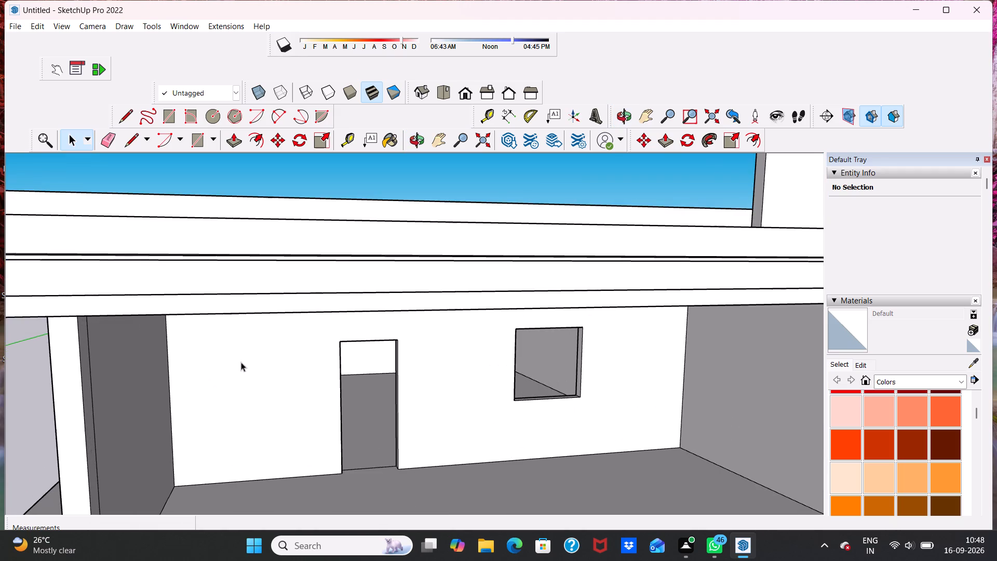
scroll(260, 341, down, 2)
middle_drag(517, 255, 519, 259)
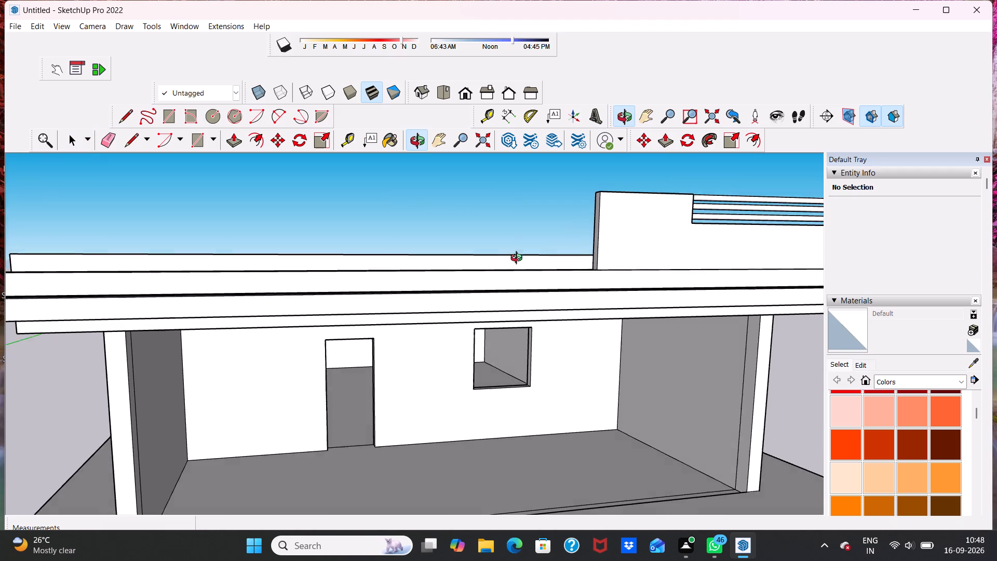
middle_drag(519, 259, 527, 288)
Draw short vertical lines down the roof slab's front edge beside the parapet panel and at the far corner.
scroll(524, 274, up, 4)
scroll(617, 264, up, 3)
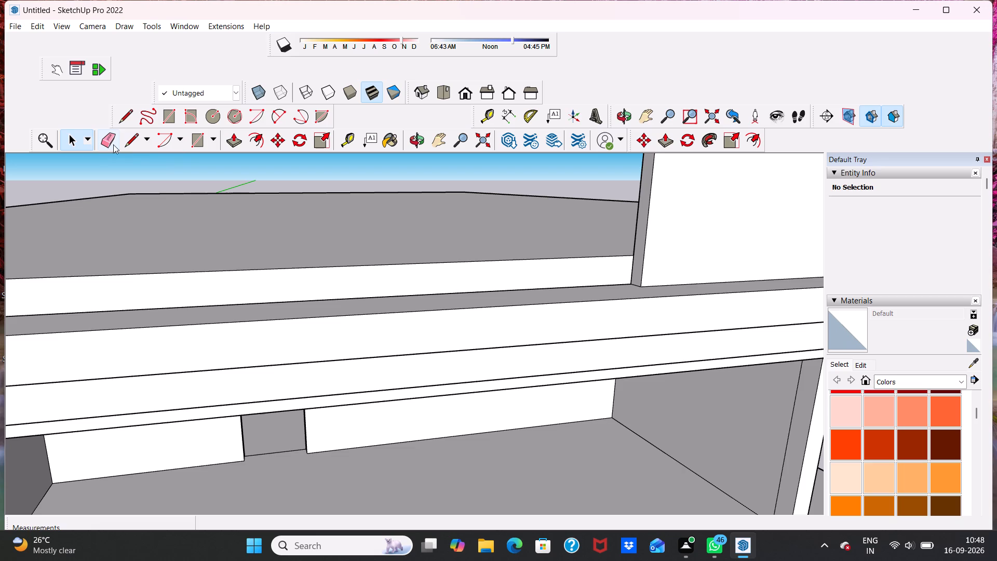
click(132, 141)
scroll(351, 257, up, 2)
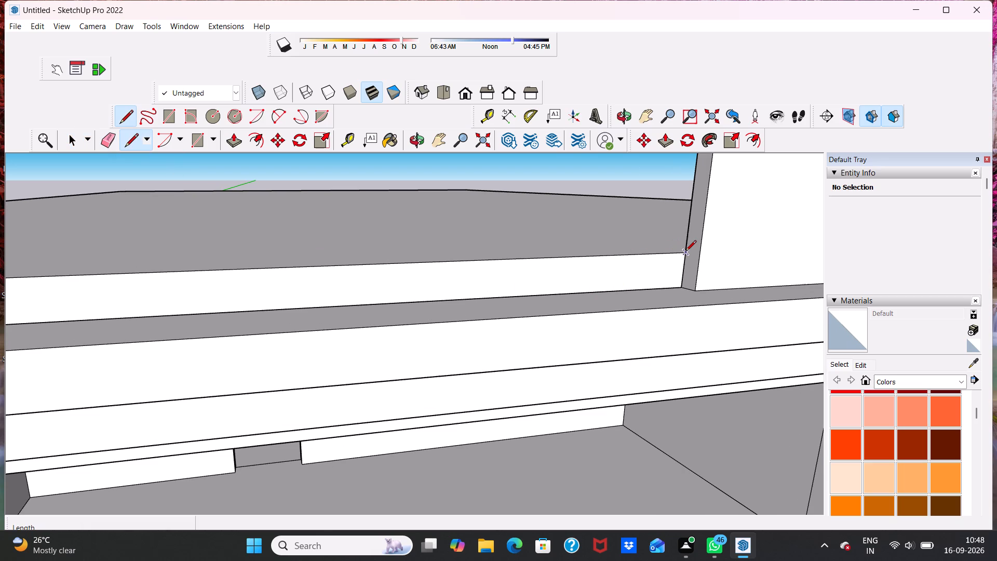
click(682, 255)
click(681, 288)
scroll(688, 259, down, 6)
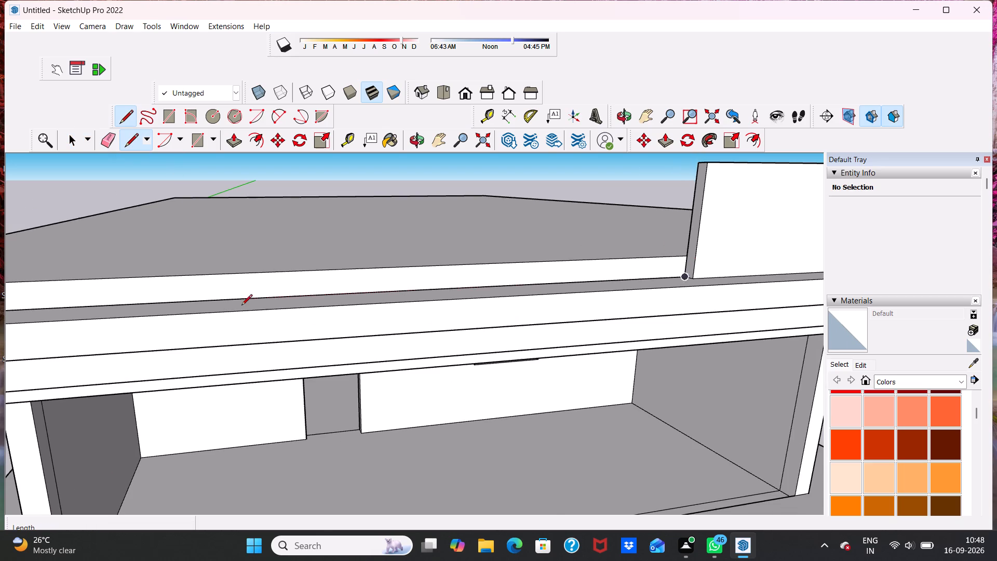
scroll(312, 337, down, 5)
scroll(6, 334, up, 5)
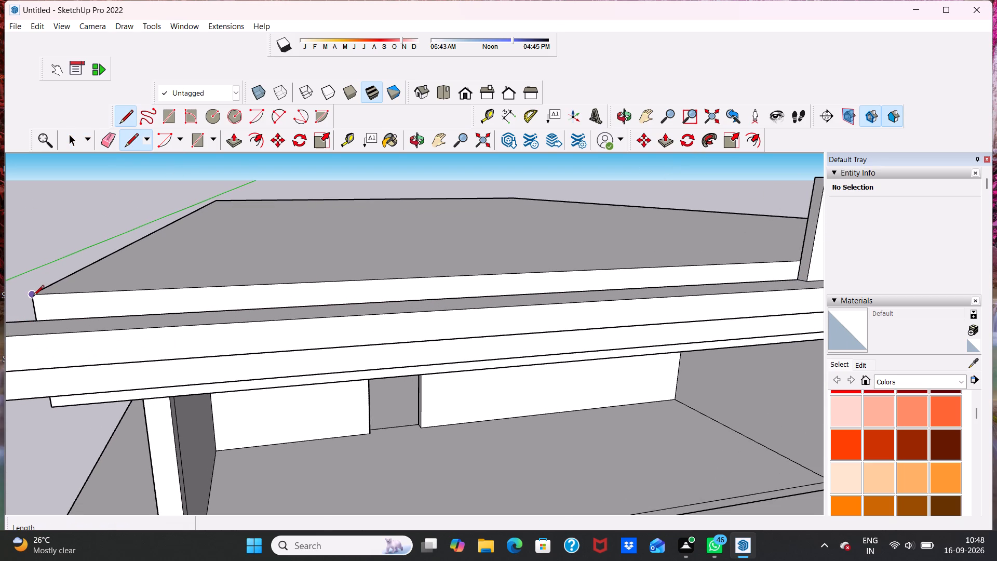
drag(33, 297, 33, 323)
click(34, 324)
scroll(130, 323, up, 2)
scroll(25, 310, up, 5)
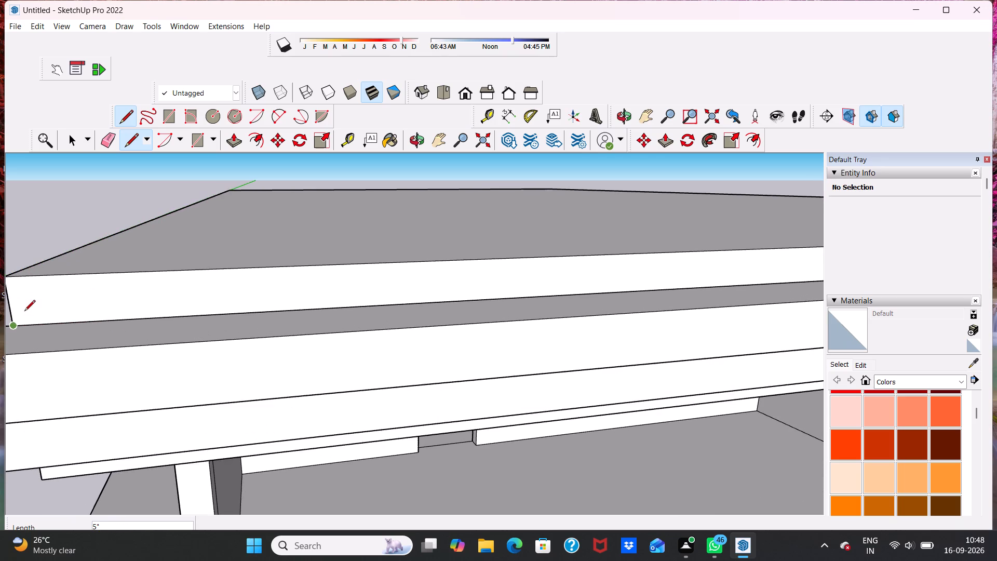
scroll(22, 313, up, 2)
Examine the roof slab's front edge face inside the building group.
key(space)
click(88, 308)
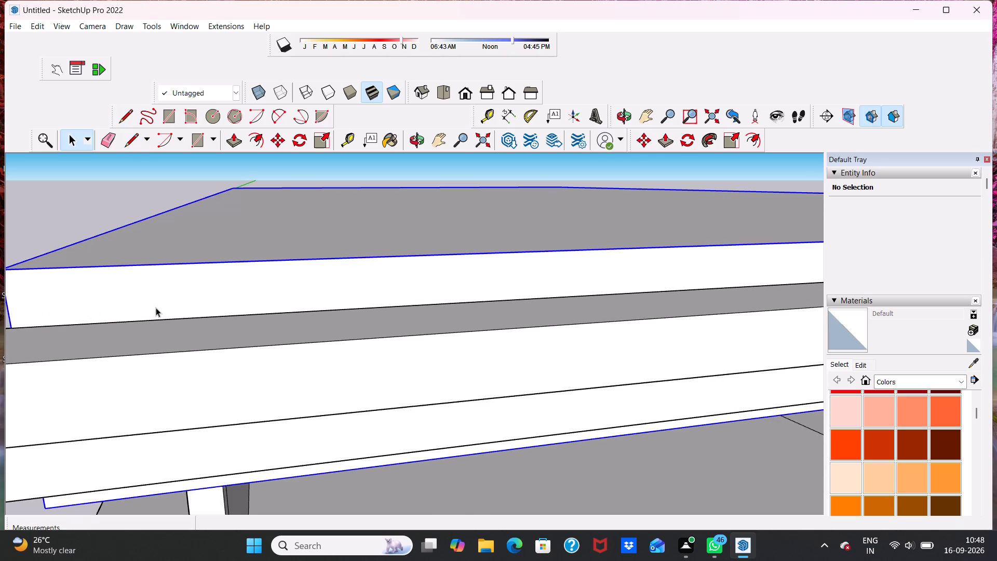
click(137, 305)
click(147, 308)
double_click(149, 308)
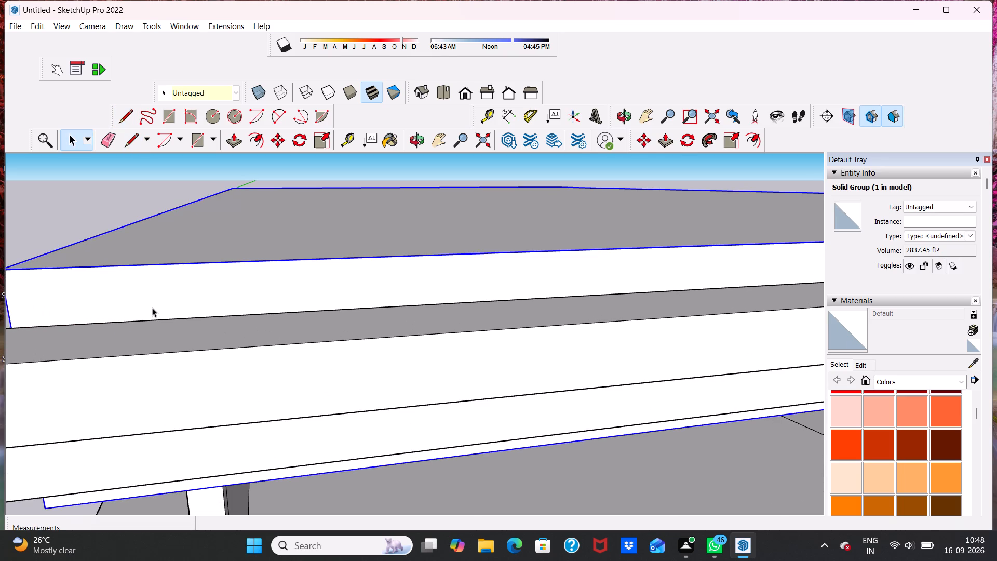
double_click(152, 308)
click(36, 216)
click(110, 296)
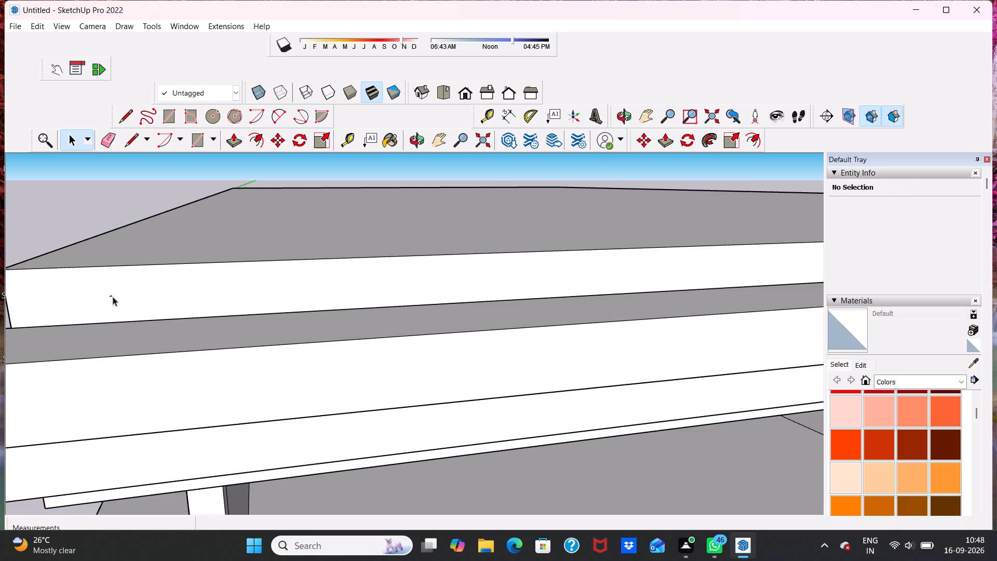
double_click(137, 306)
double_click(138, 300)
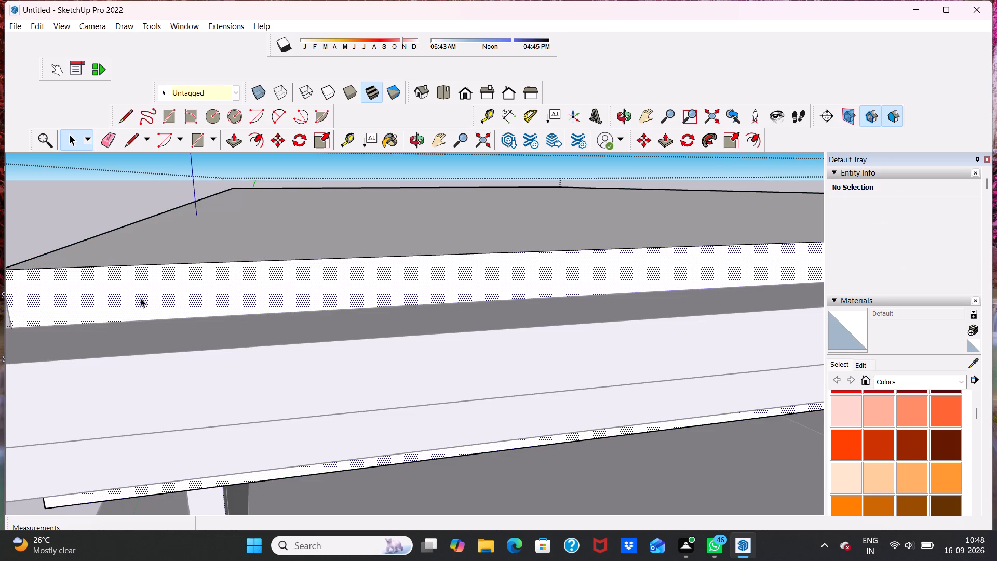
scroll(161, 282, down, 6)
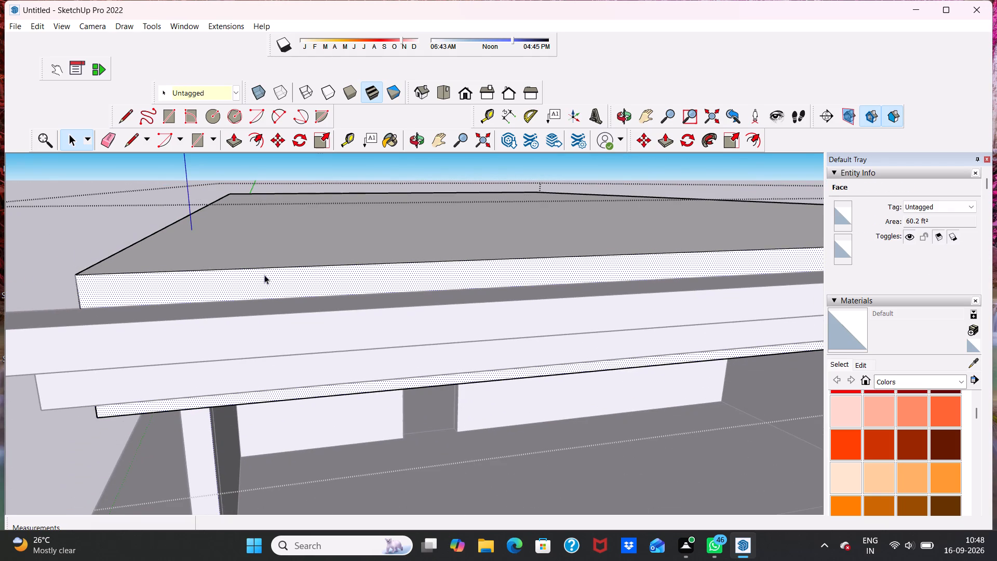
double_click(38, 248)
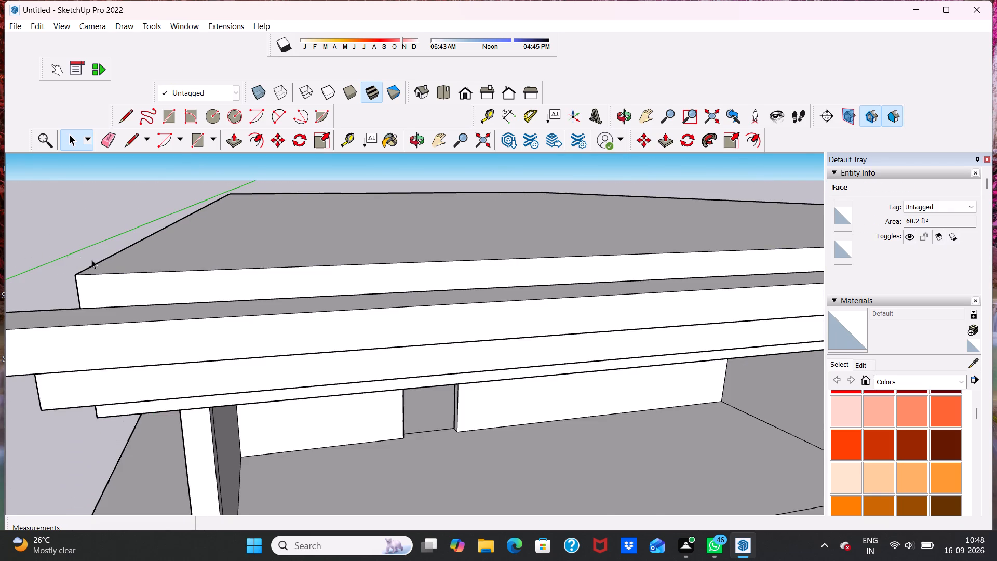
scroll(123, 268, down, 5)
scroll(257, 277, down, 4)
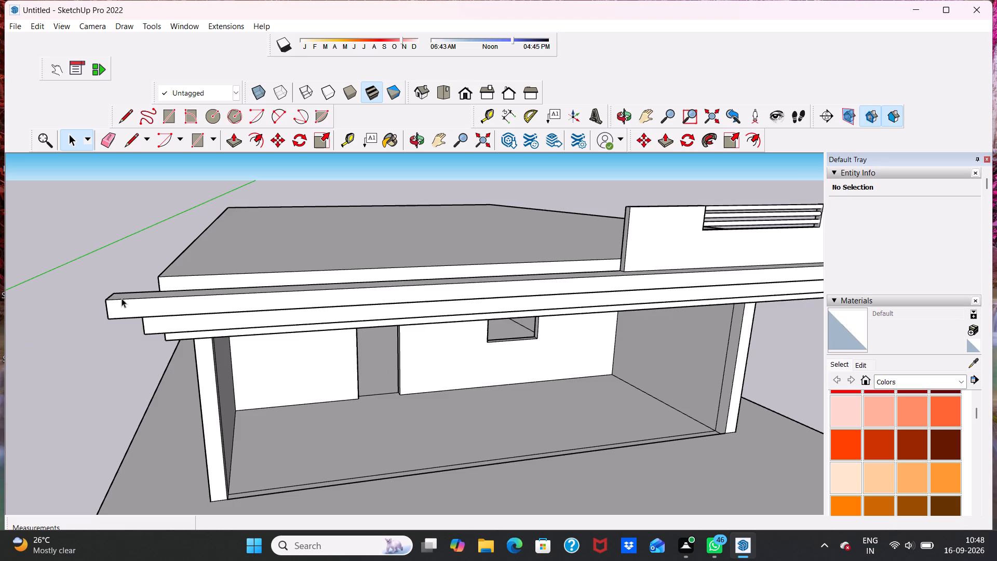
Draw an upright rectangle about 16' long along the roof's front edge, from the far corner to the parapet panel.
click(171, 117)
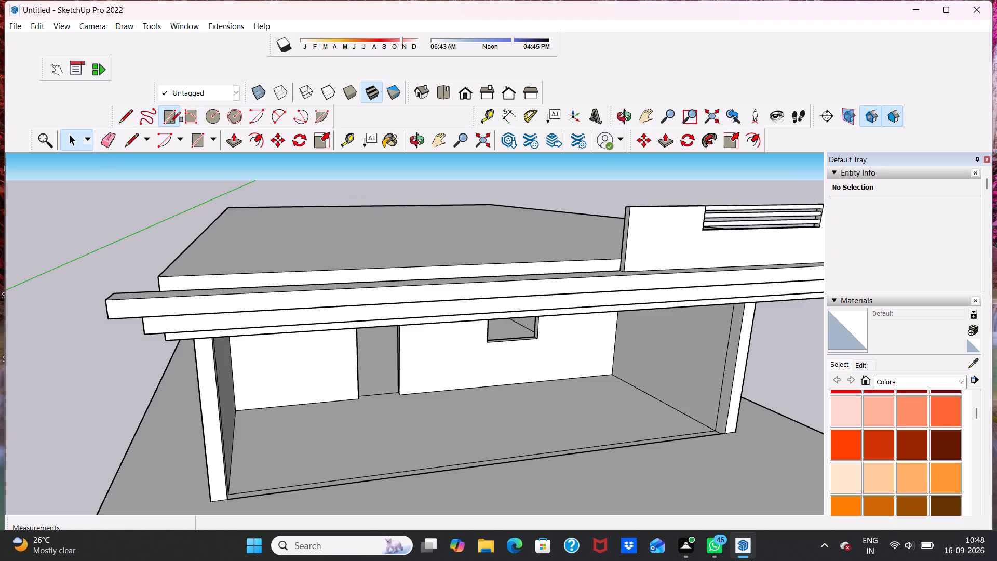
scroll(167, 275, up, 4)
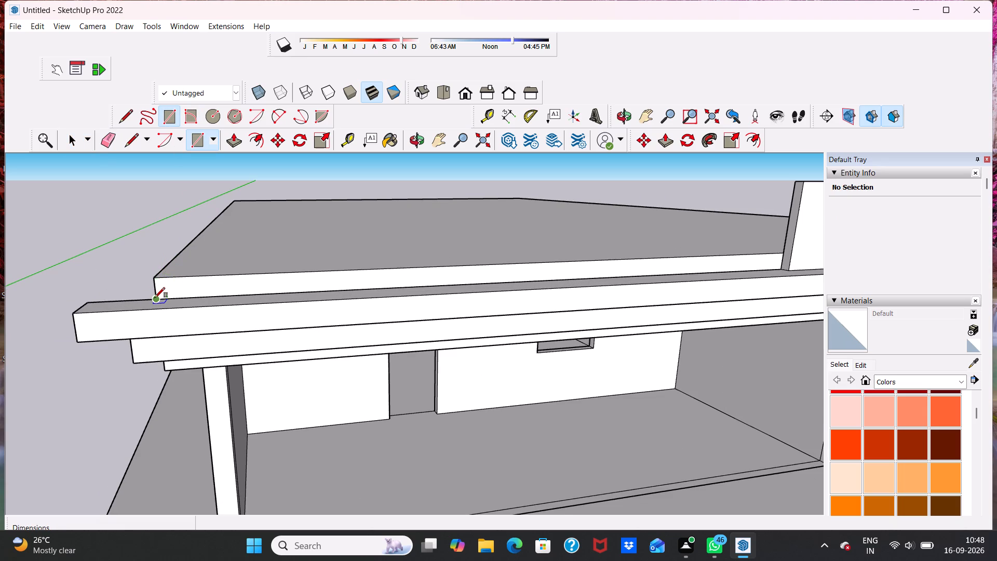
click(155, 298)
scroll(249, 280, down, 3)
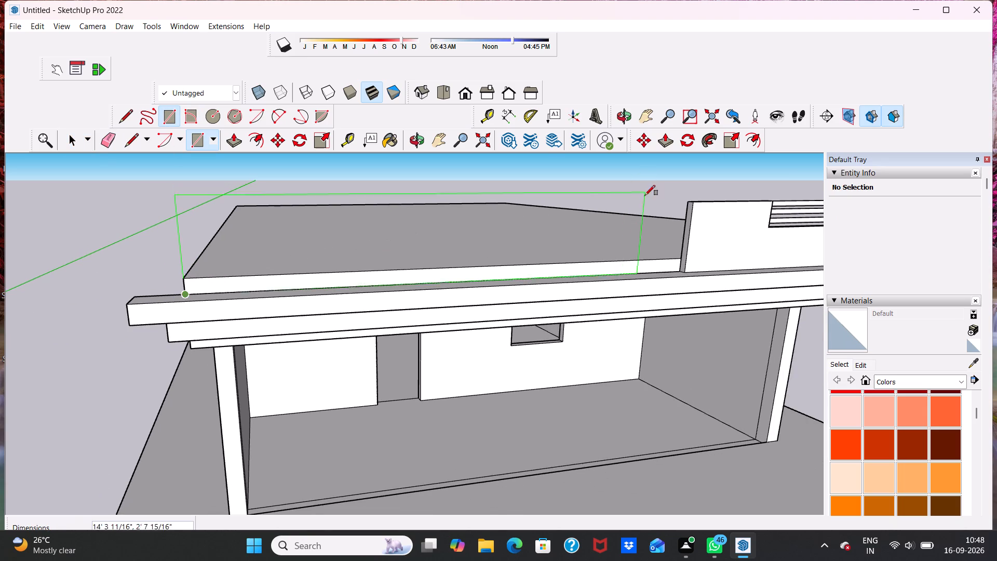
scroll(645, 216, up, 1)
scroll(686, 281, up, 5)
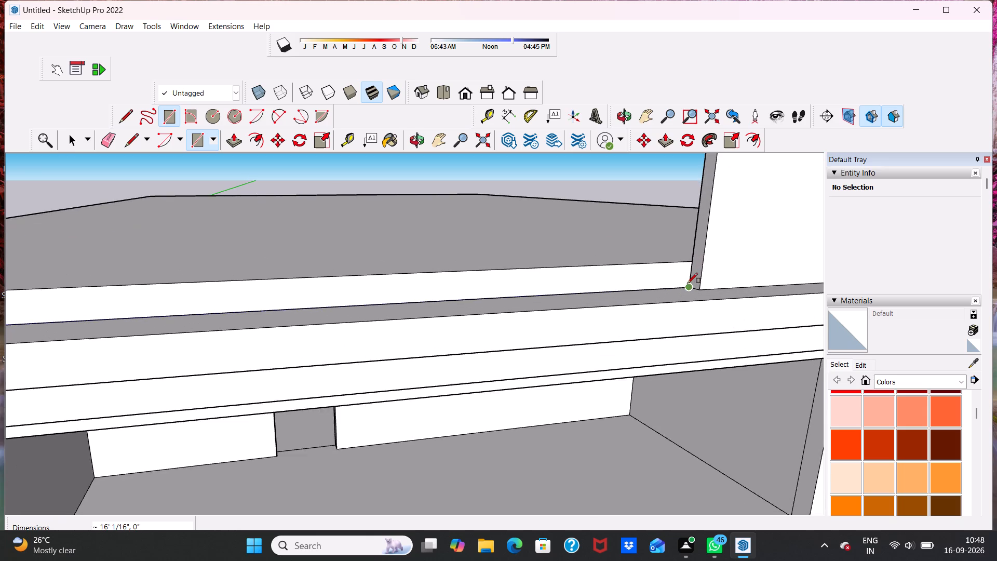
scroll(688, 283, up, 5)
click(688, 289)
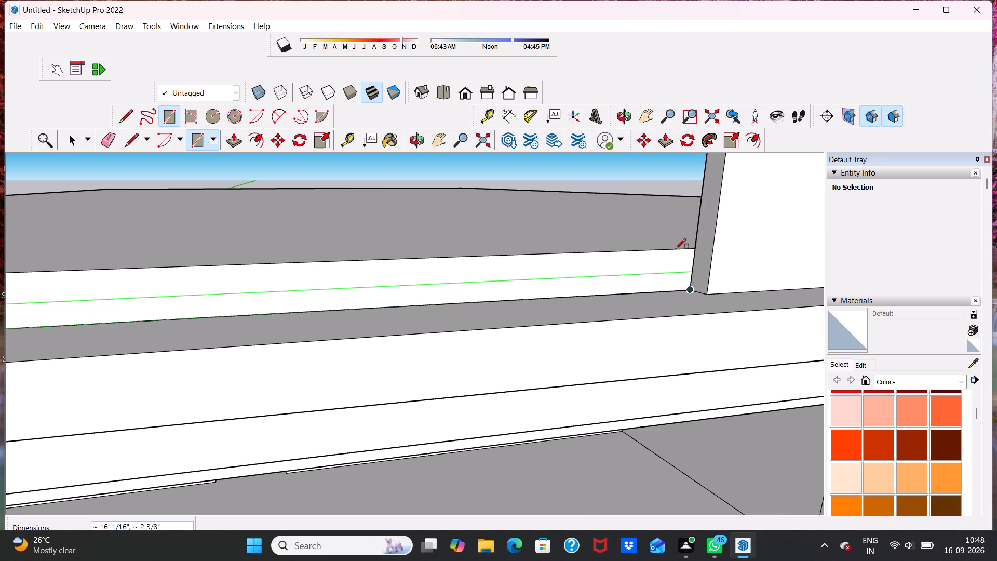
scroll(673, 177, up, 1)
scroll(679, 177, down, 6)
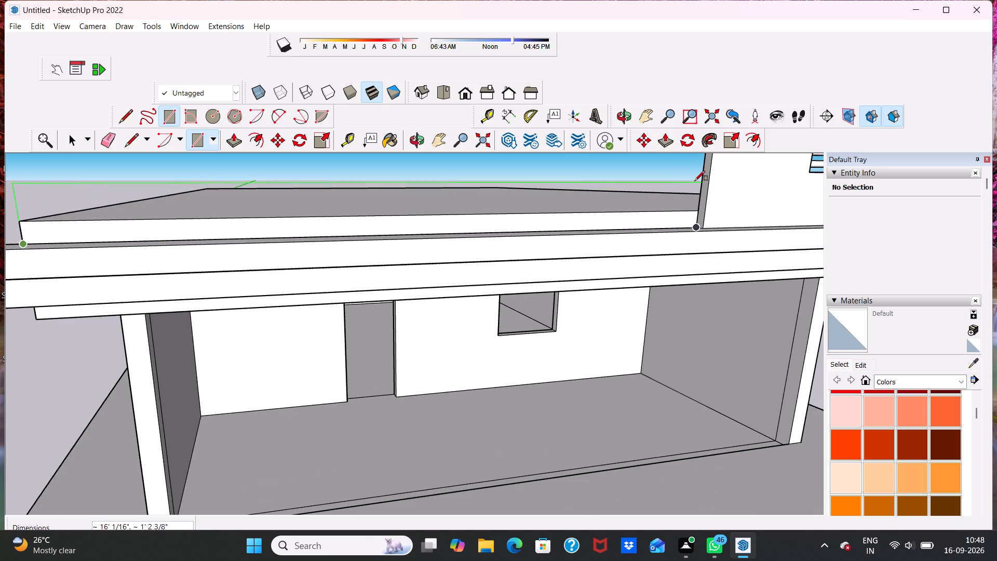
click(693, 170)
scroll(705, 208, down, 2)
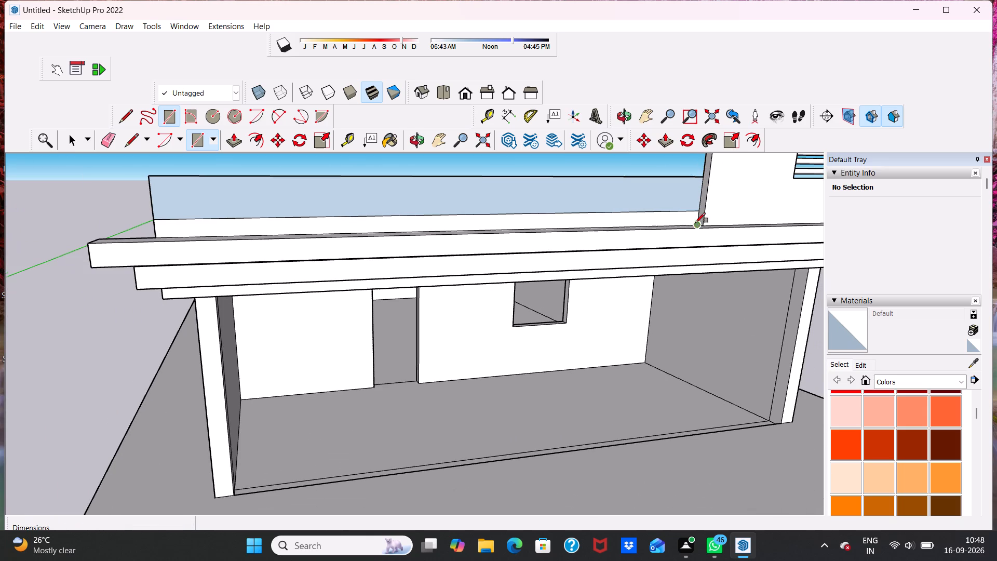
key(space)
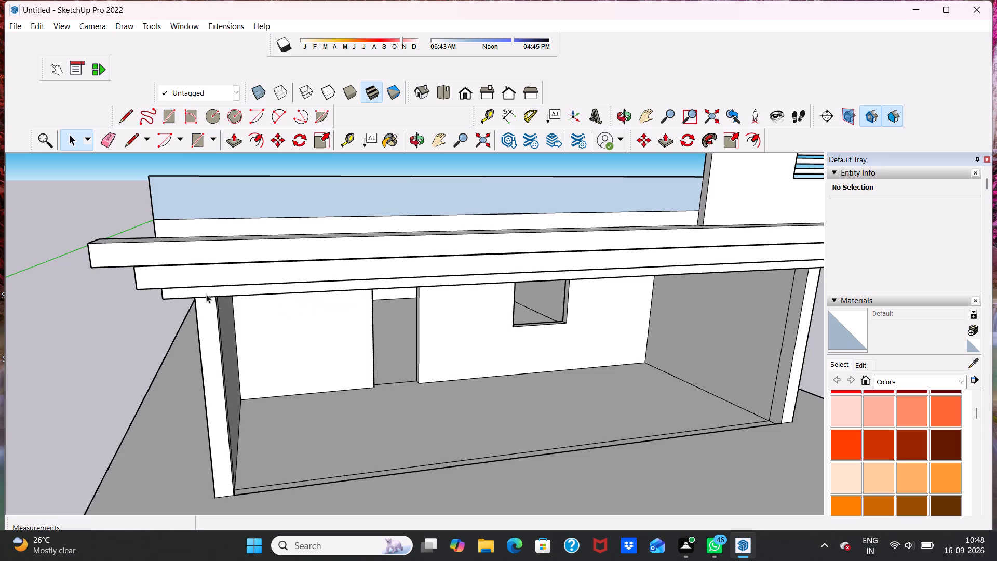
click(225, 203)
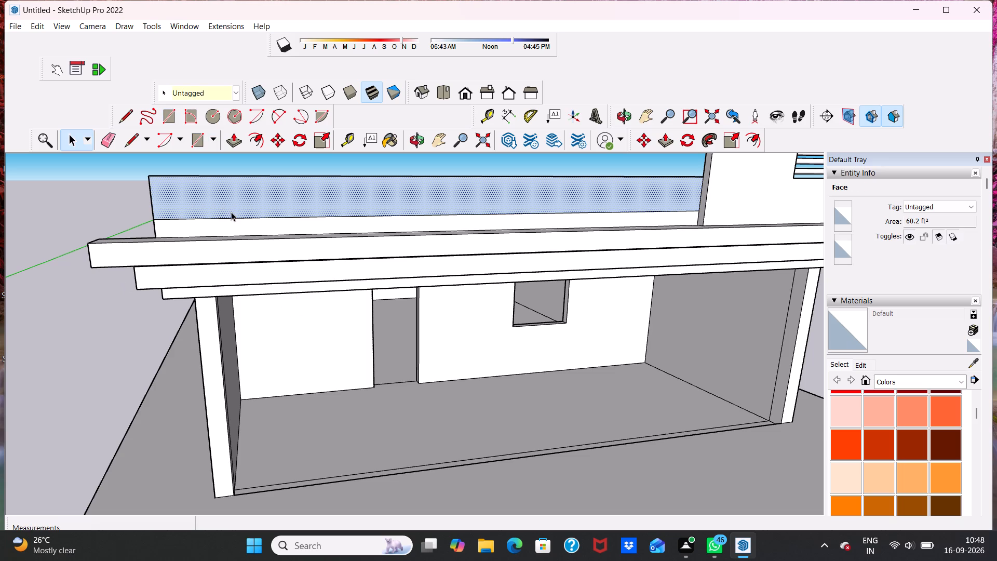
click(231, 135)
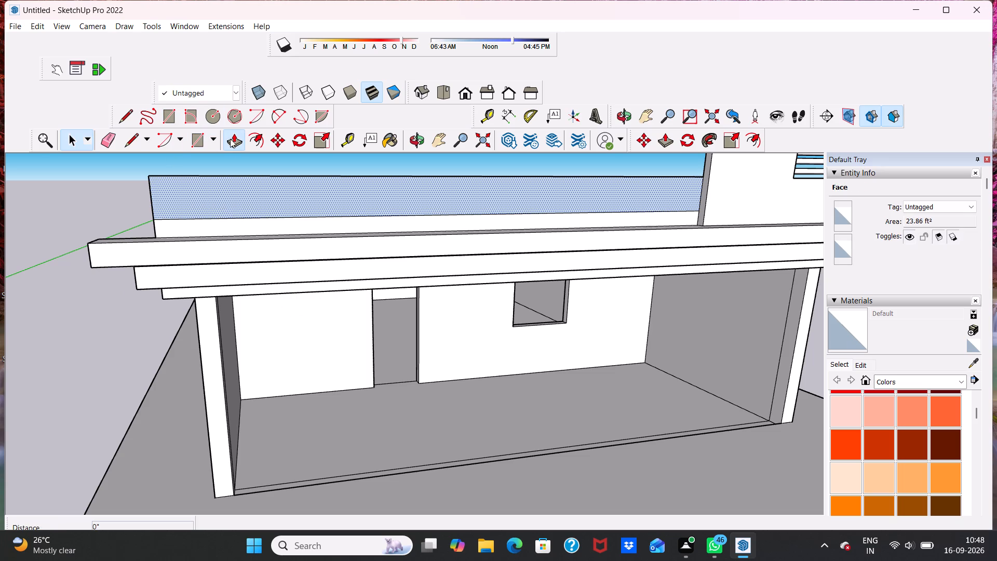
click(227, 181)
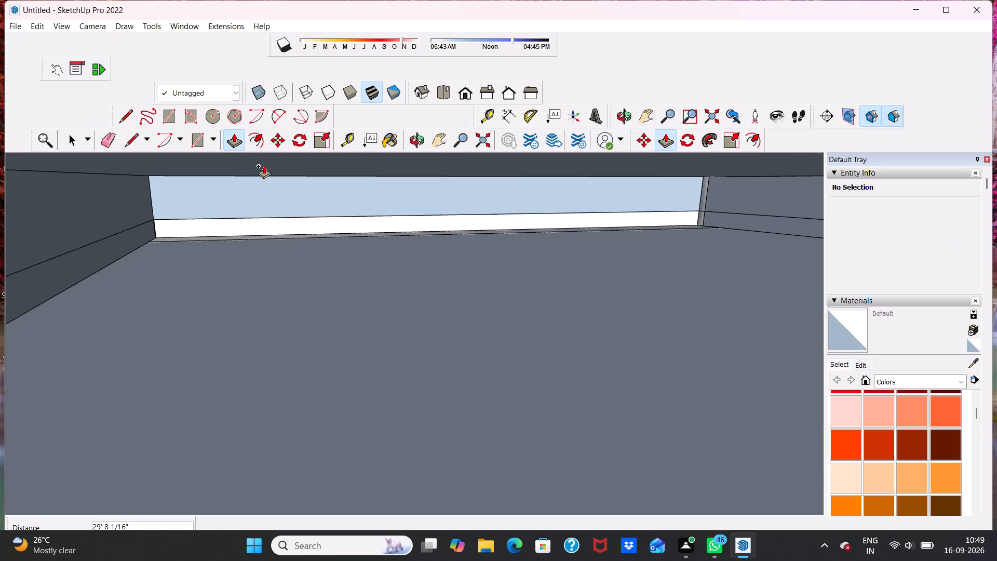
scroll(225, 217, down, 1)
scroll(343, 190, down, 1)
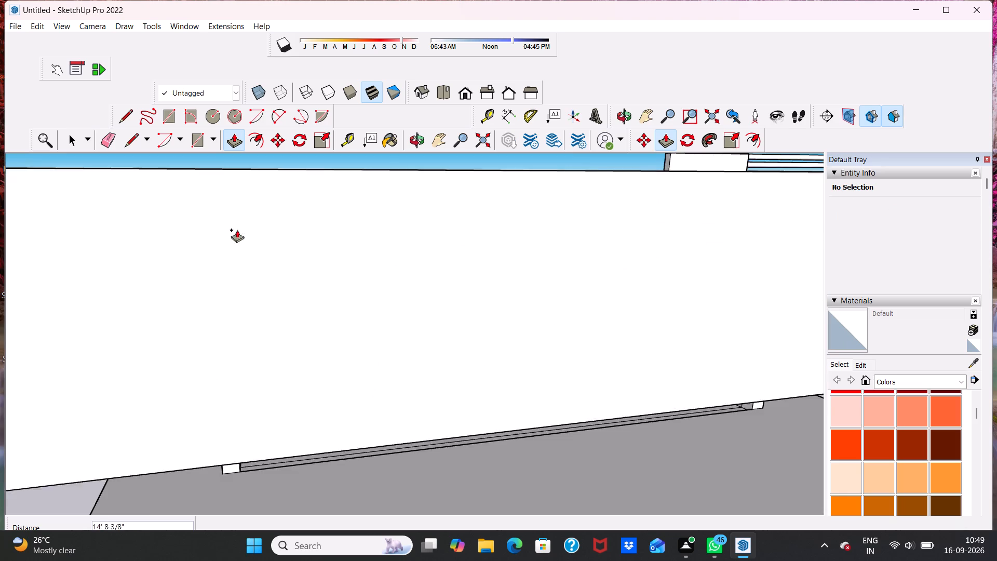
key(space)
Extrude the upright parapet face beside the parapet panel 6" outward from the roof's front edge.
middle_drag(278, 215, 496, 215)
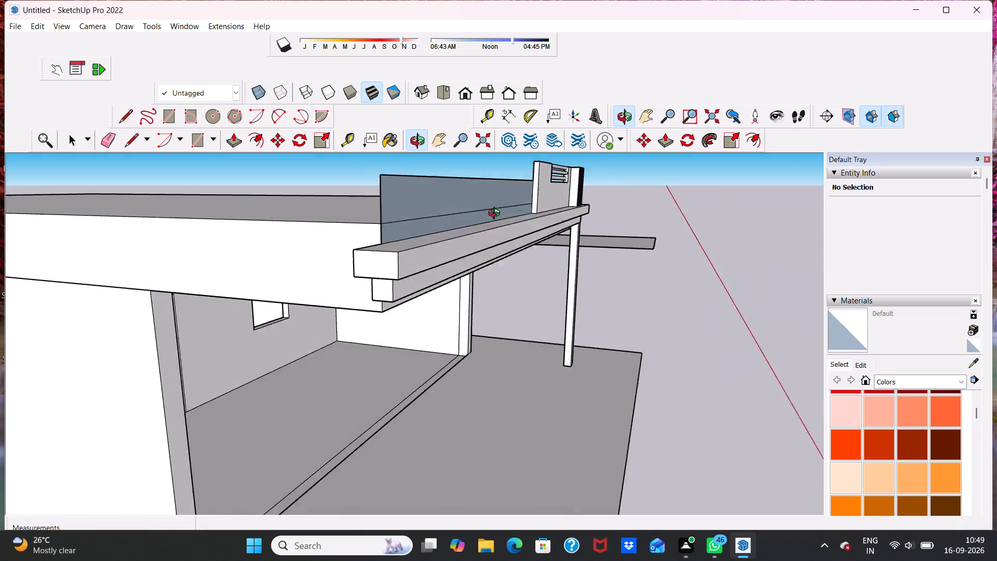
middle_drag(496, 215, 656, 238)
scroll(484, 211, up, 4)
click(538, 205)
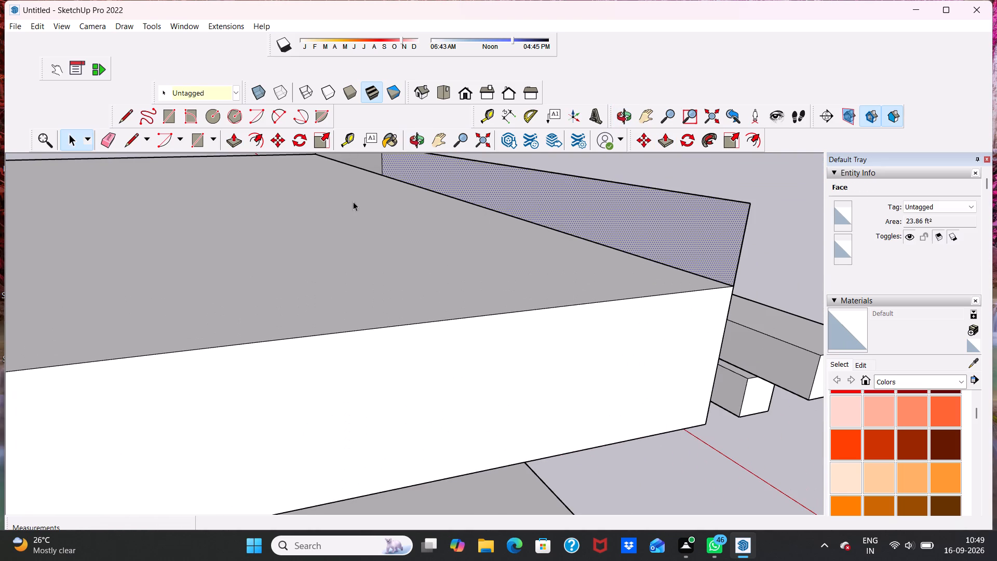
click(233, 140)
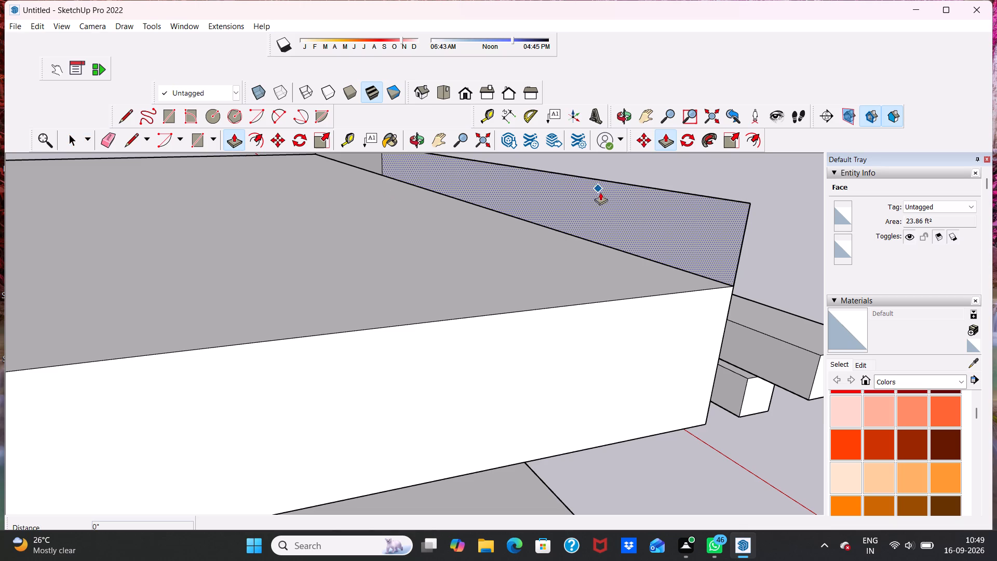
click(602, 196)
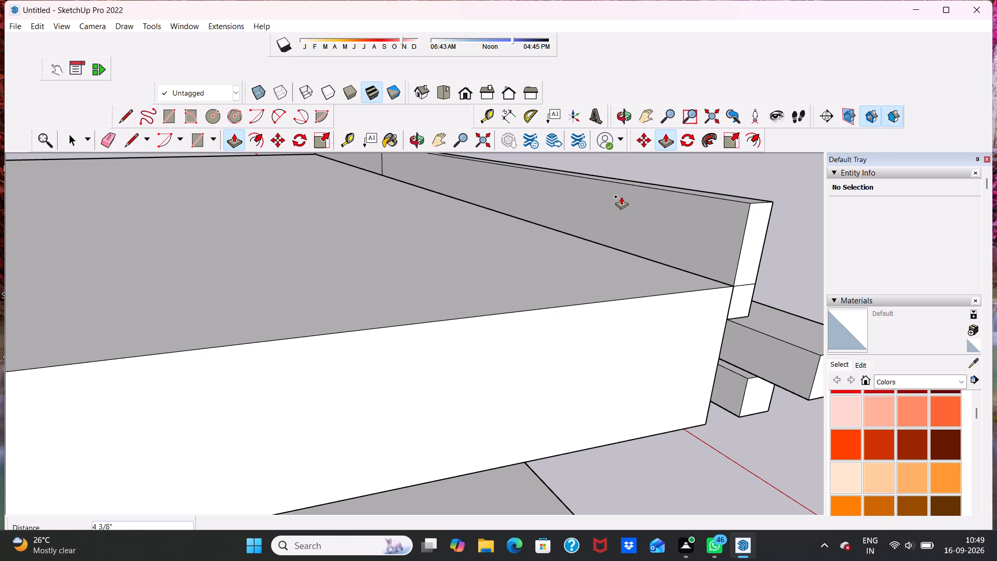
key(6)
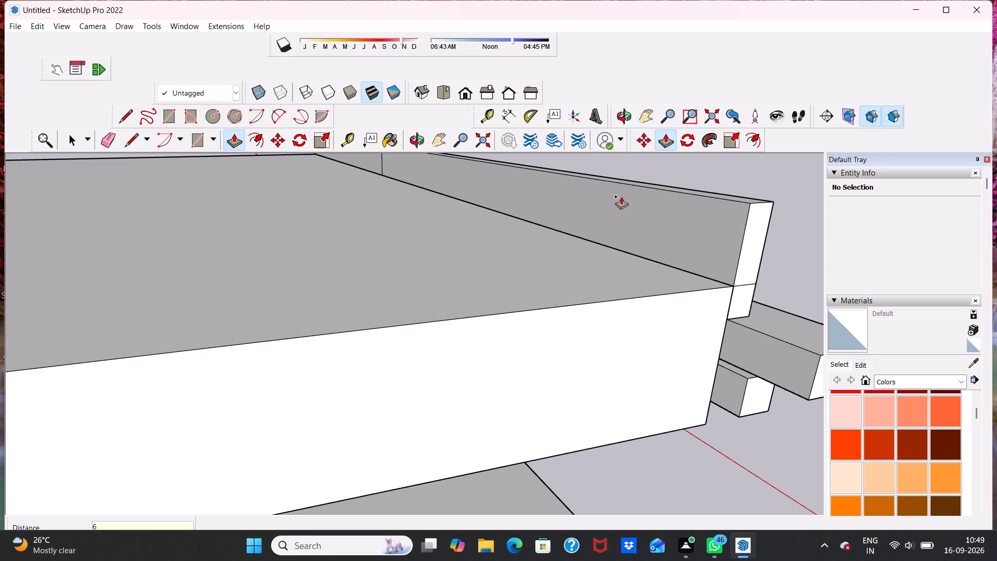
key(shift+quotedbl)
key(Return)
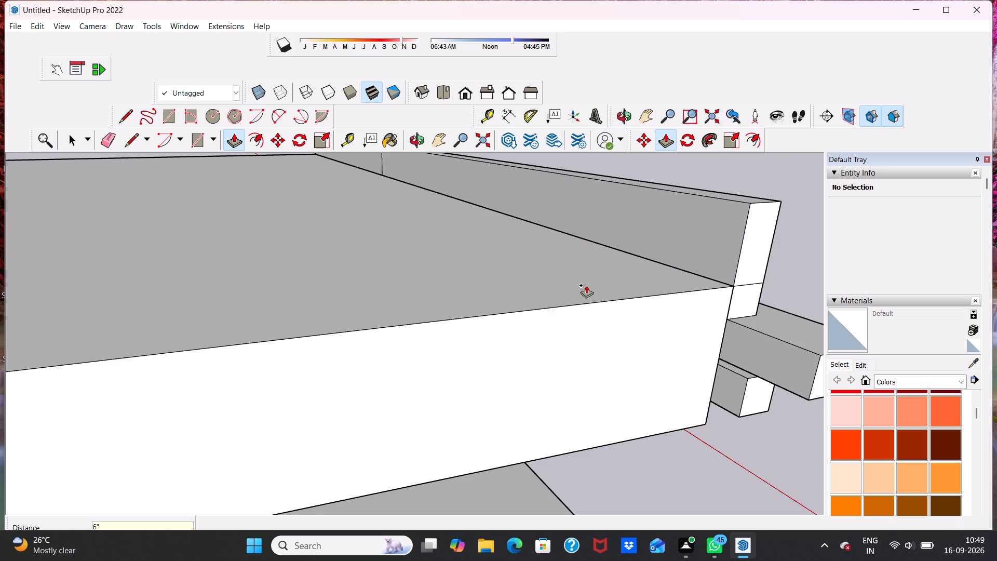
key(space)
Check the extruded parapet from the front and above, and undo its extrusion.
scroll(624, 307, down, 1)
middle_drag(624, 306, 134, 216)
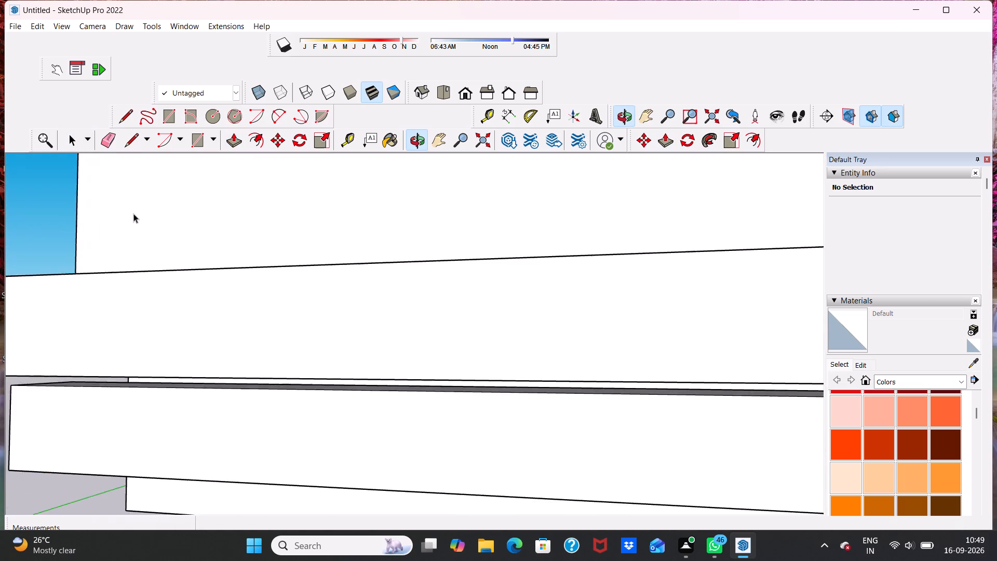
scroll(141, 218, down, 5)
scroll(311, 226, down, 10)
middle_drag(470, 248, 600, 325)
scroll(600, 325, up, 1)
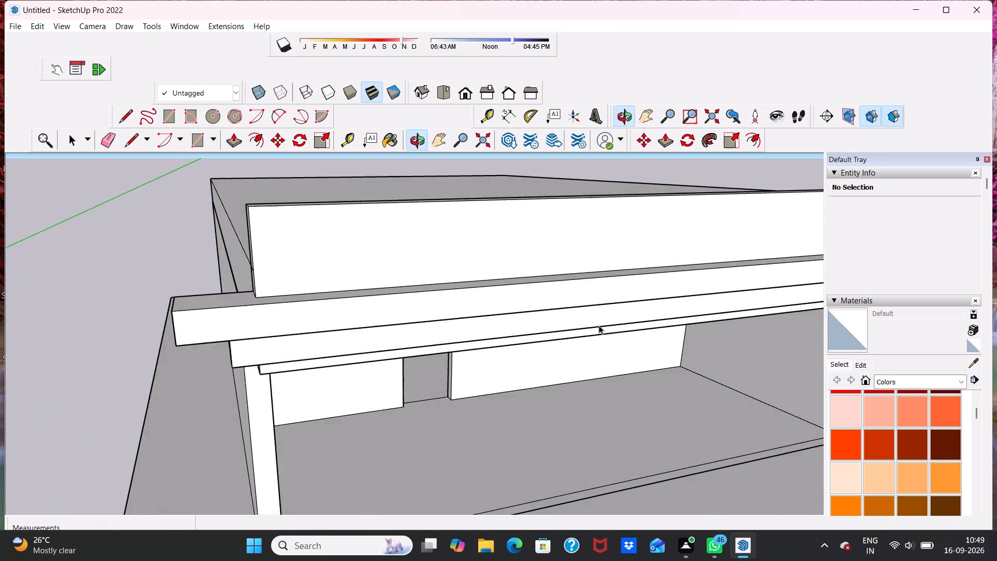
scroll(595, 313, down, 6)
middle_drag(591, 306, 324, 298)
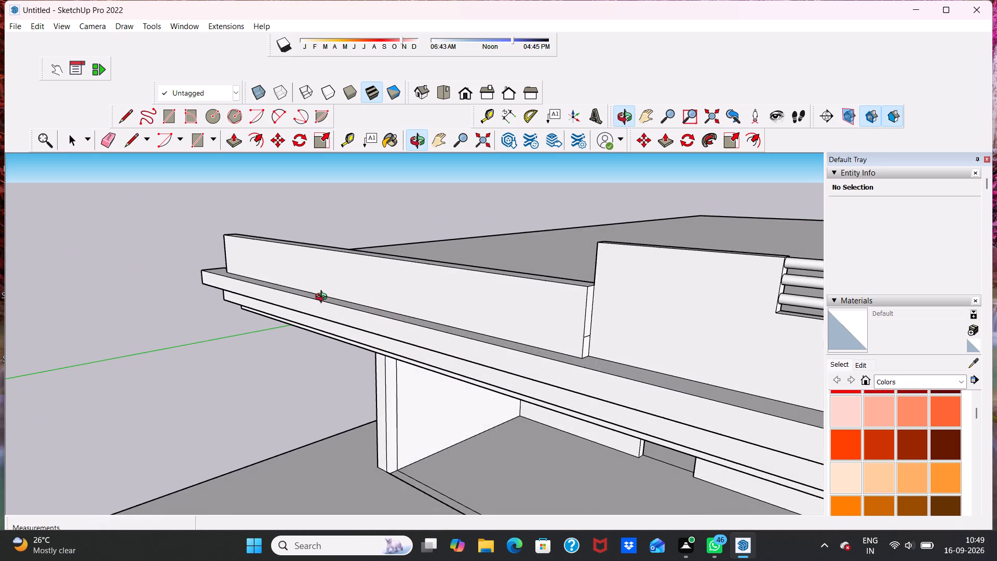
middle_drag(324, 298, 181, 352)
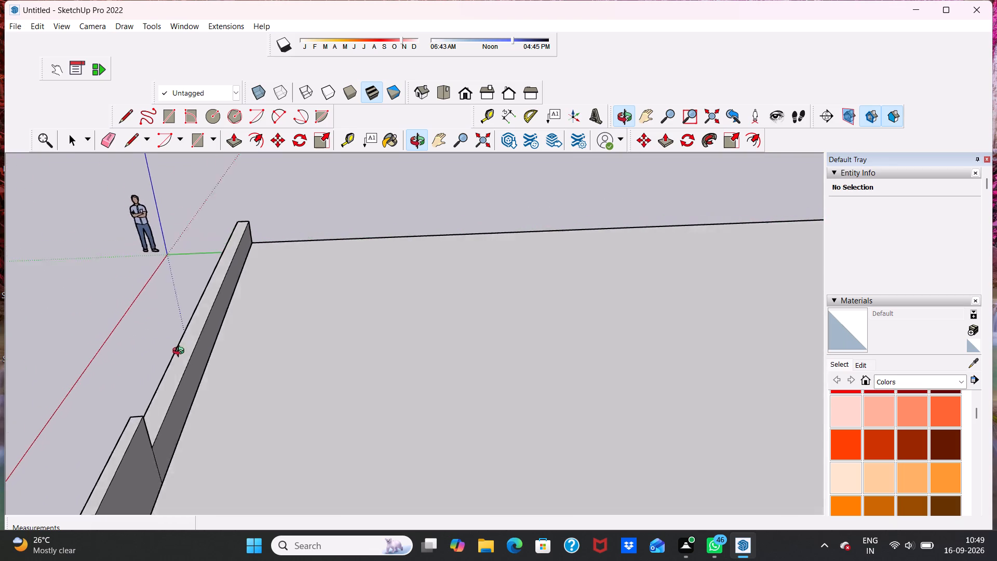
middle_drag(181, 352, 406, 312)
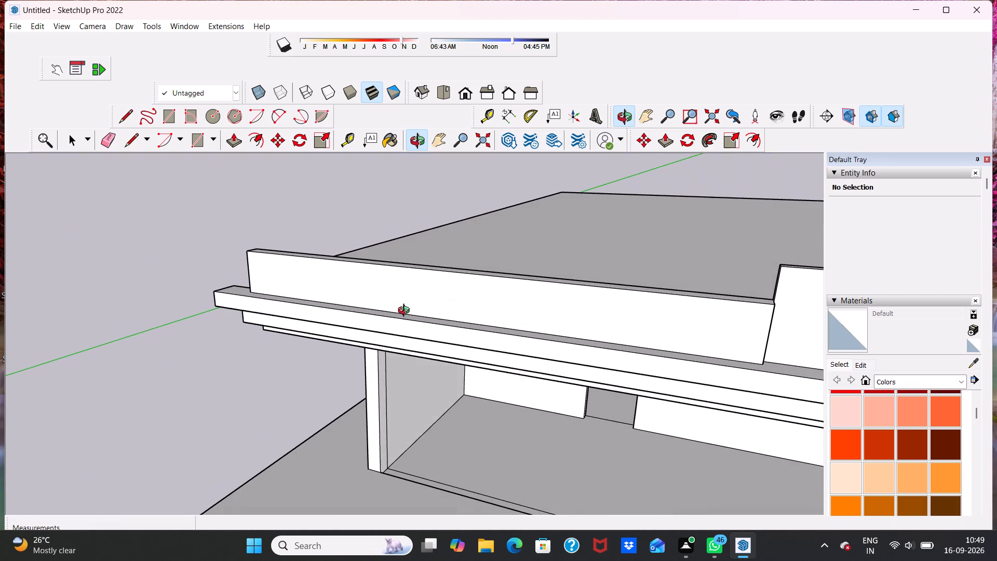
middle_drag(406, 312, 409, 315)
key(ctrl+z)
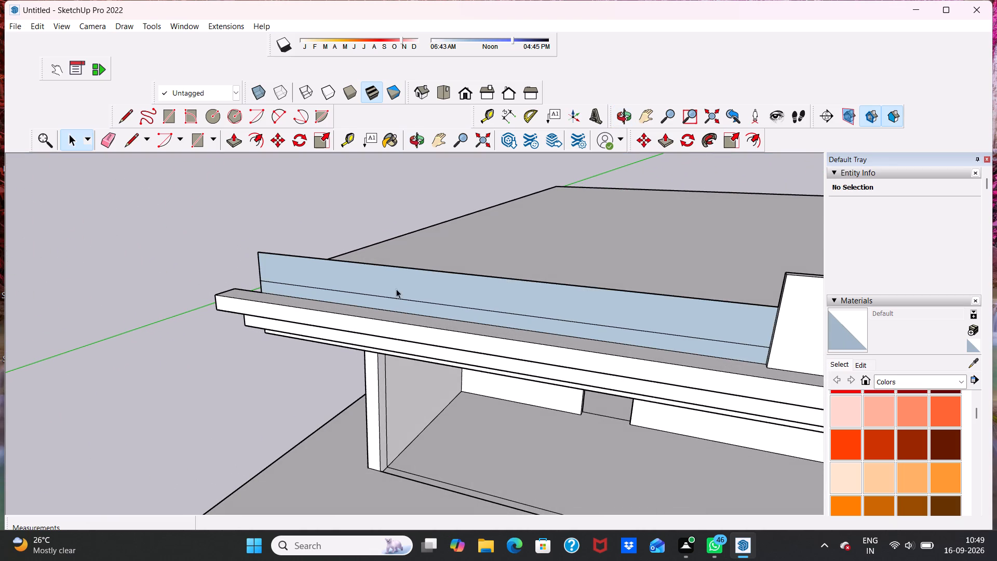
Extrude the upright parapet face above the roof slab 3" inward over the roof.
middle_drag(396, 289, 453, 389)
middle_drag(438, 364, 453, 333)
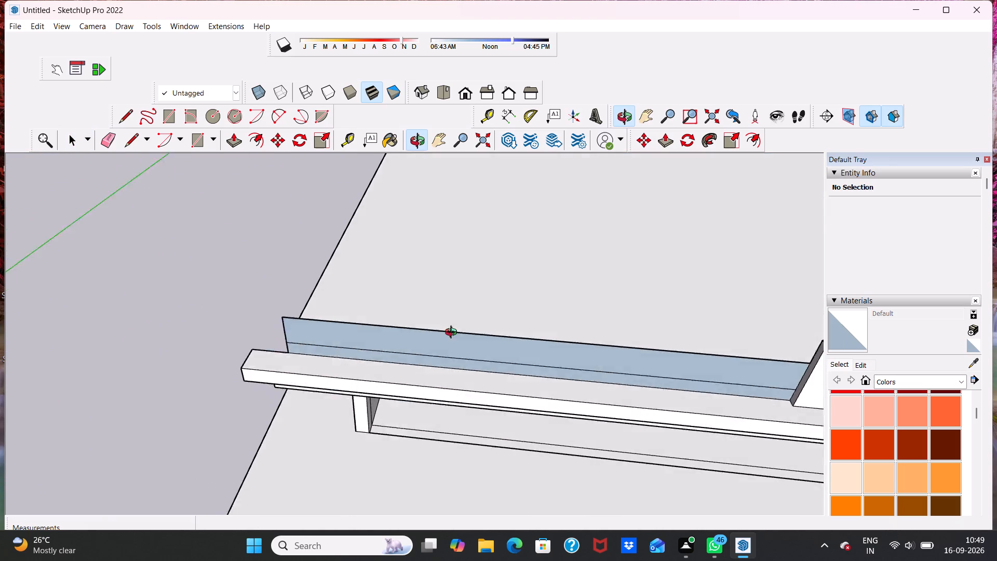
middle_drag(453, 333, 456, 330)
scroll(355, 379, up, 4)
scroll(329, 332, up, 4)
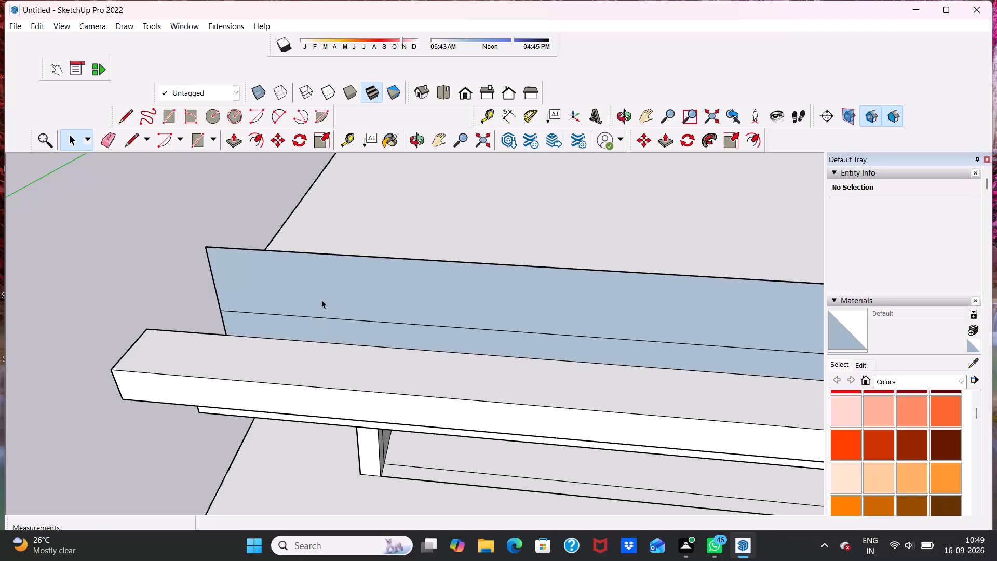
click(322, 298)
middle_drag(339, 264, 0, 396)
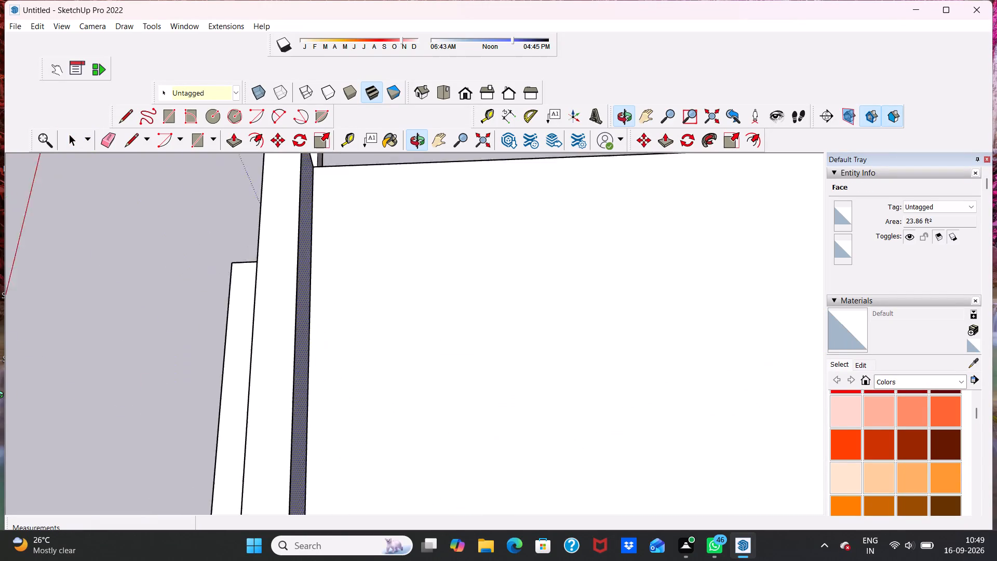
middle_drag(0, 396, 0, 235)
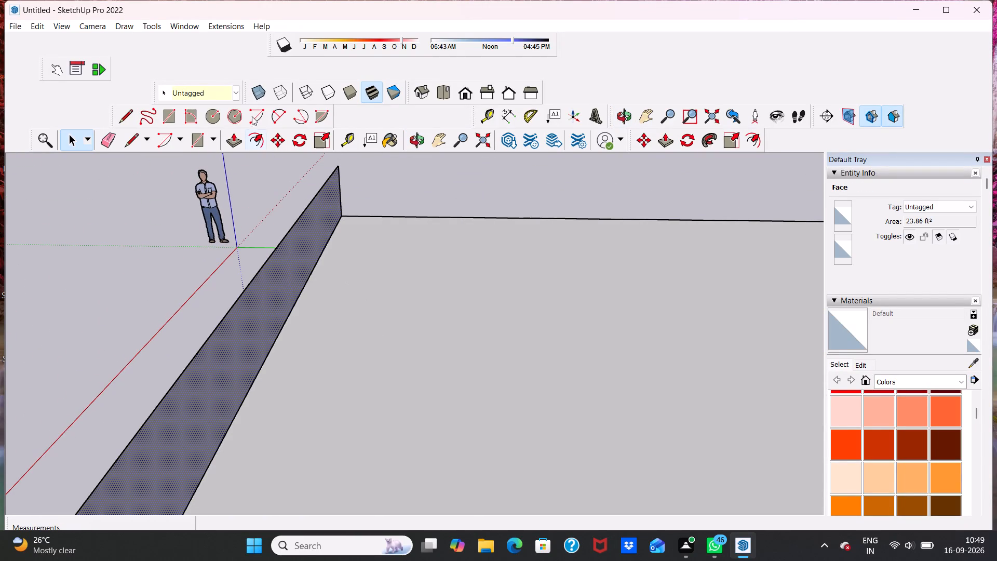
click(232, 135)
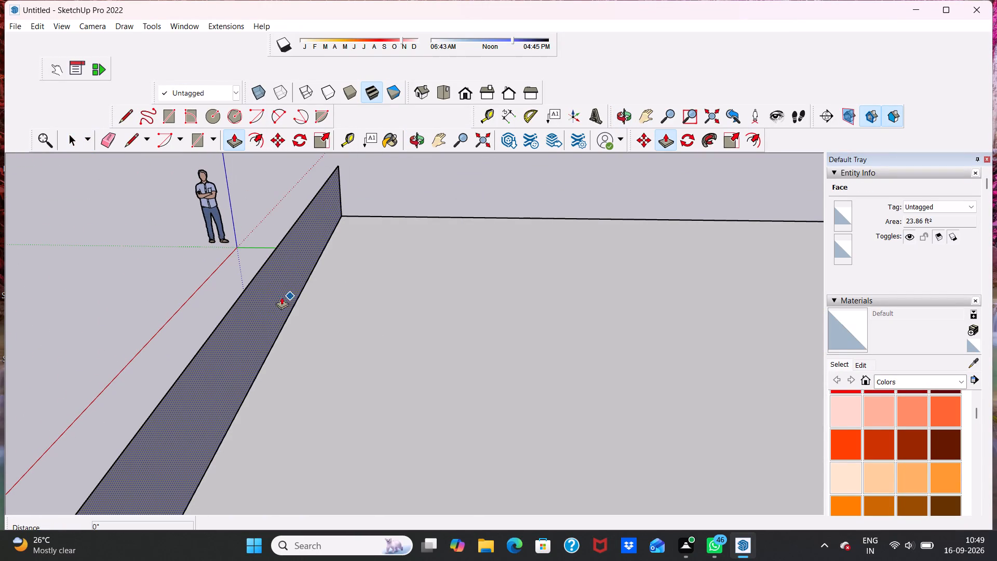
click(271, 295)
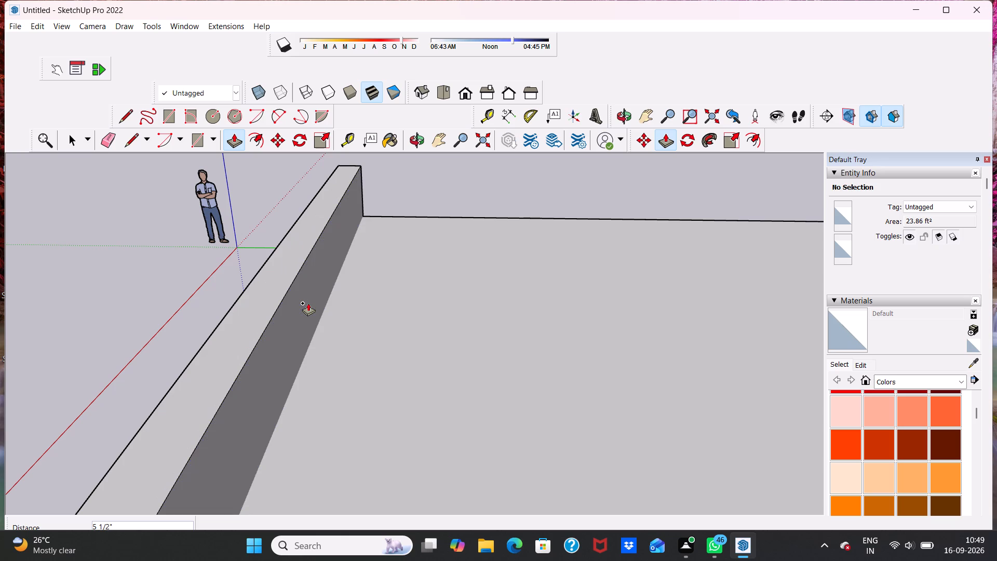
key(3)
key(shift+quotedbl)
key(Return)
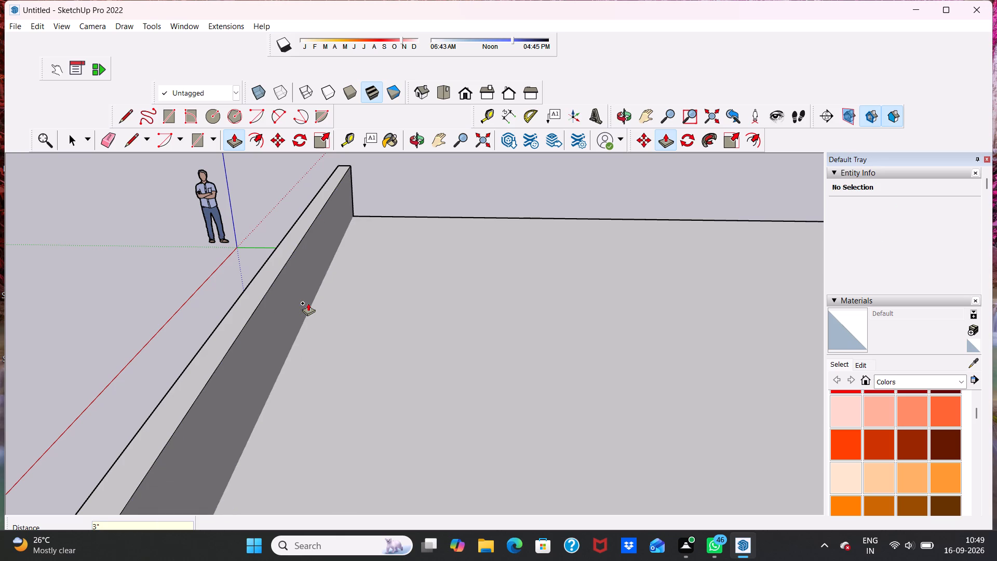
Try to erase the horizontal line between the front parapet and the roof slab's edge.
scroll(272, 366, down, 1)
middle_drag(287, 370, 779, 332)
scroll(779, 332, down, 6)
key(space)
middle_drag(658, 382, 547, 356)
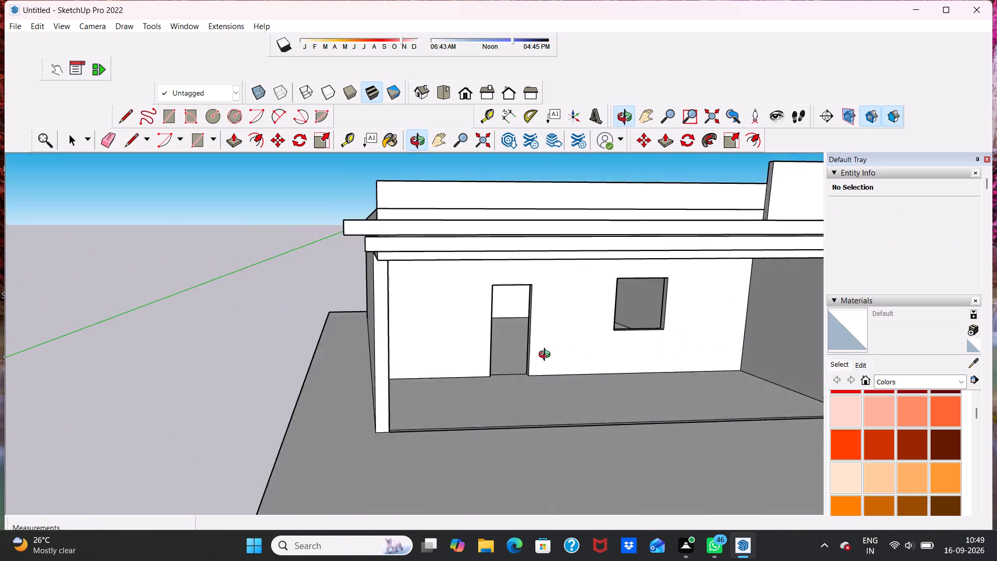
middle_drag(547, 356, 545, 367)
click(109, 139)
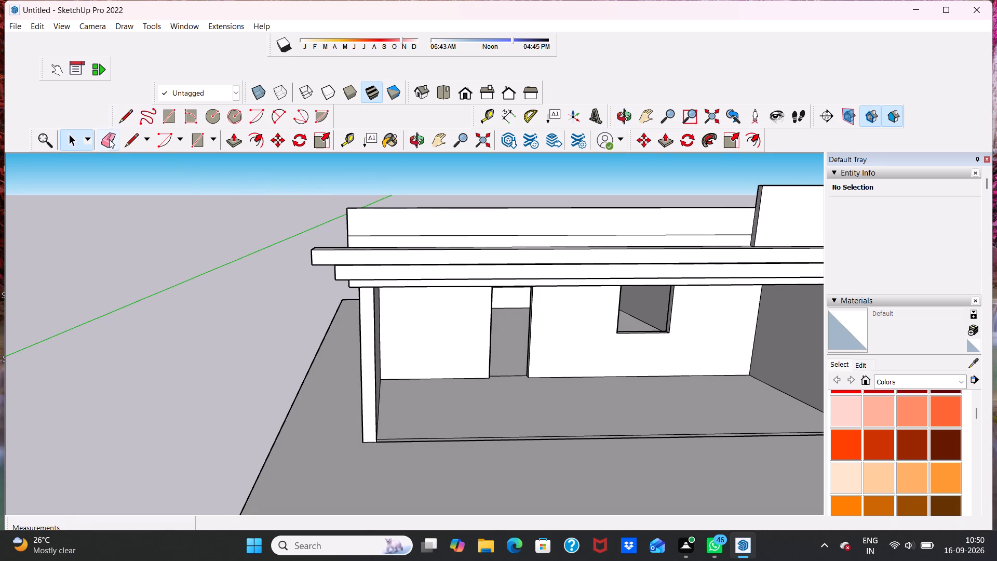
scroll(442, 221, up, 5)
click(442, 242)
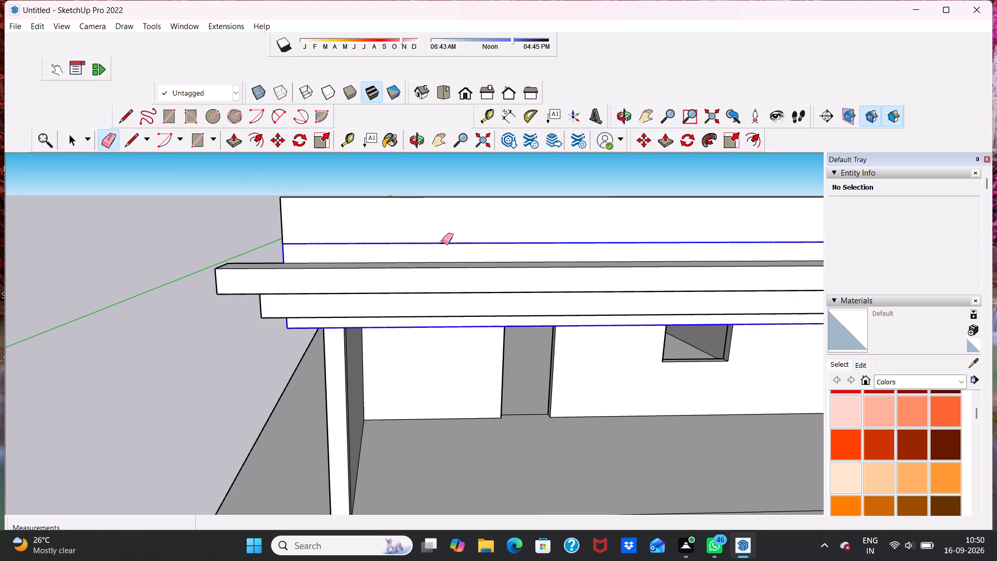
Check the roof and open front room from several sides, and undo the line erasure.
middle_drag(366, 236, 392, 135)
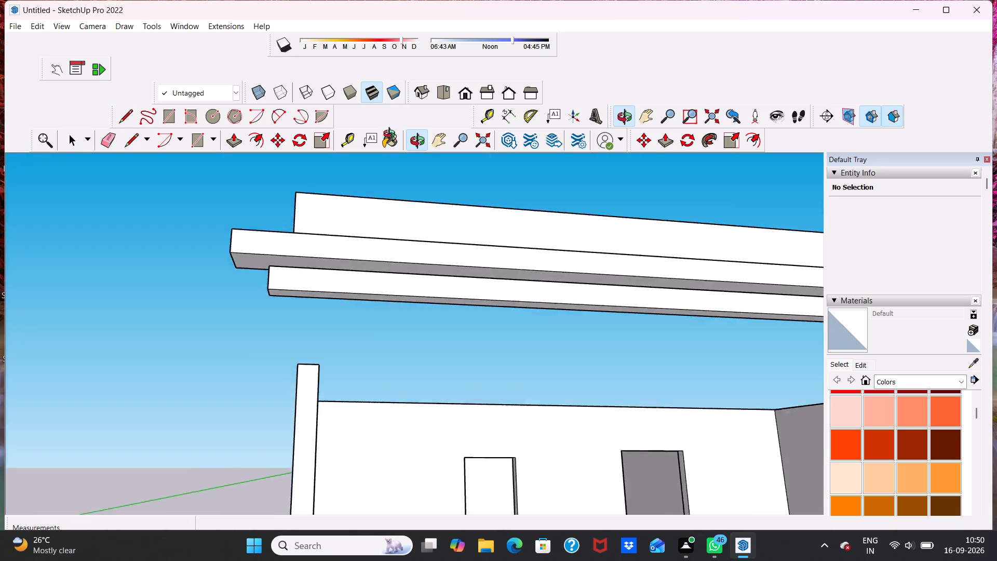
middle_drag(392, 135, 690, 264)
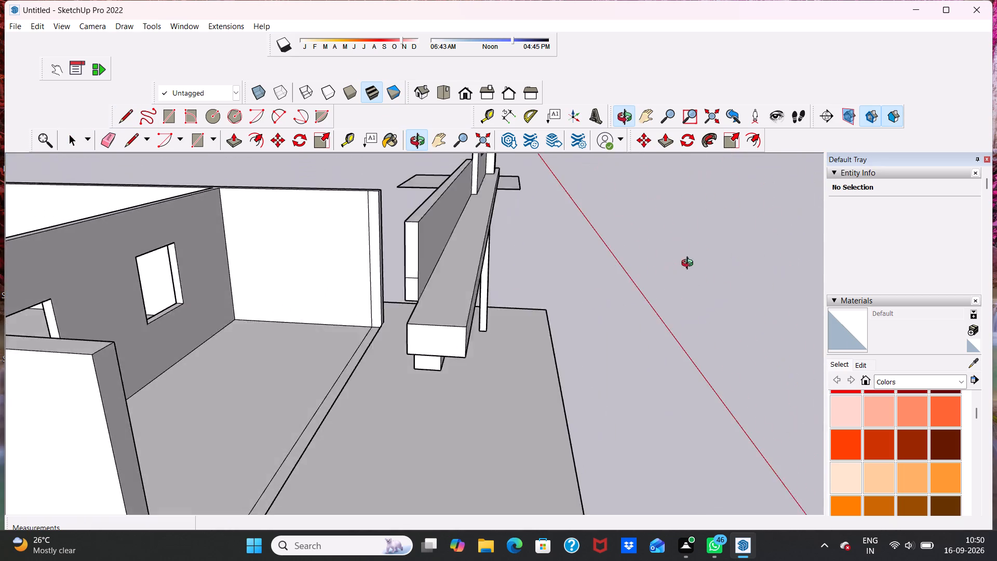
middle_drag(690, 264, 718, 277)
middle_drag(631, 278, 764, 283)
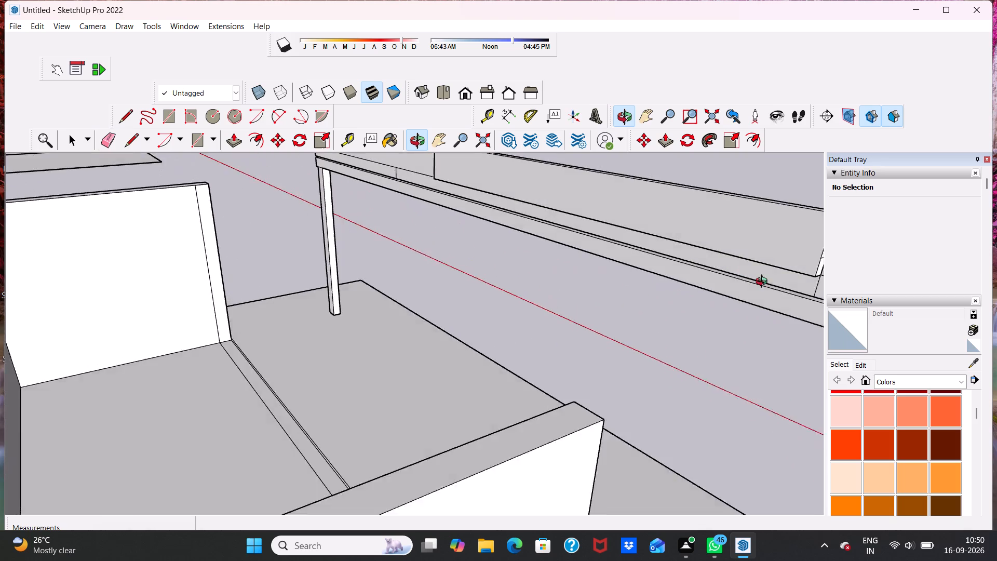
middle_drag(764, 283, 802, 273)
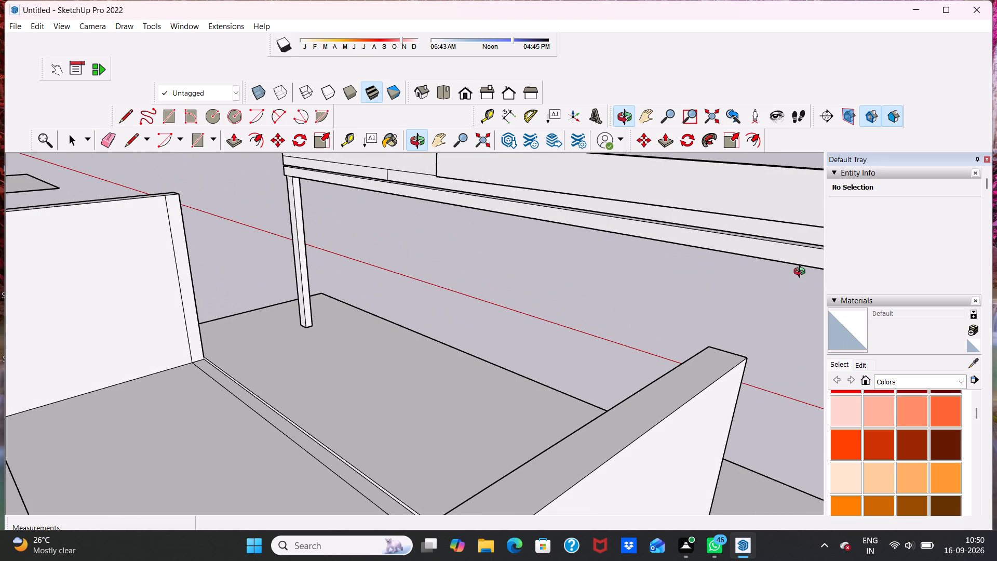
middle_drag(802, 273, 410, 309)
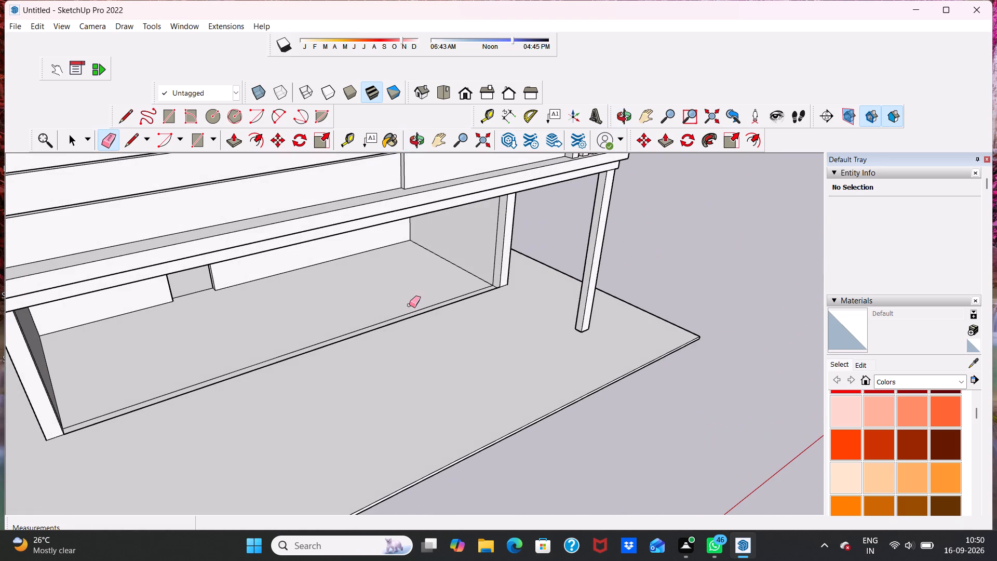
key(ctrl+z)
Examine the whole building from the front and above, including the parapet along the roof's front.
scroll(397, 352, down, 1)
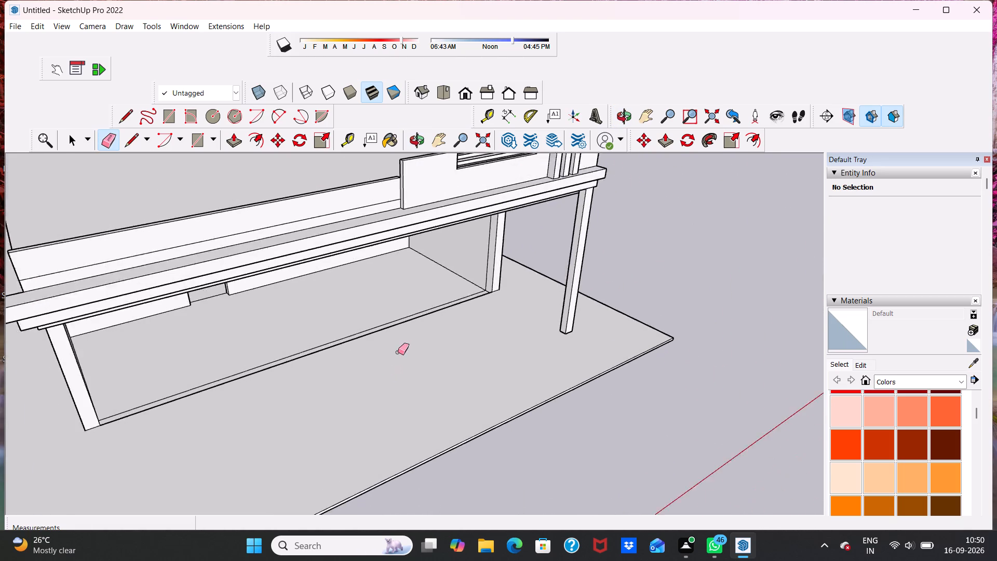
scroll(398, 352, down, 2)
middle_drag(374, 340, 236, 277)
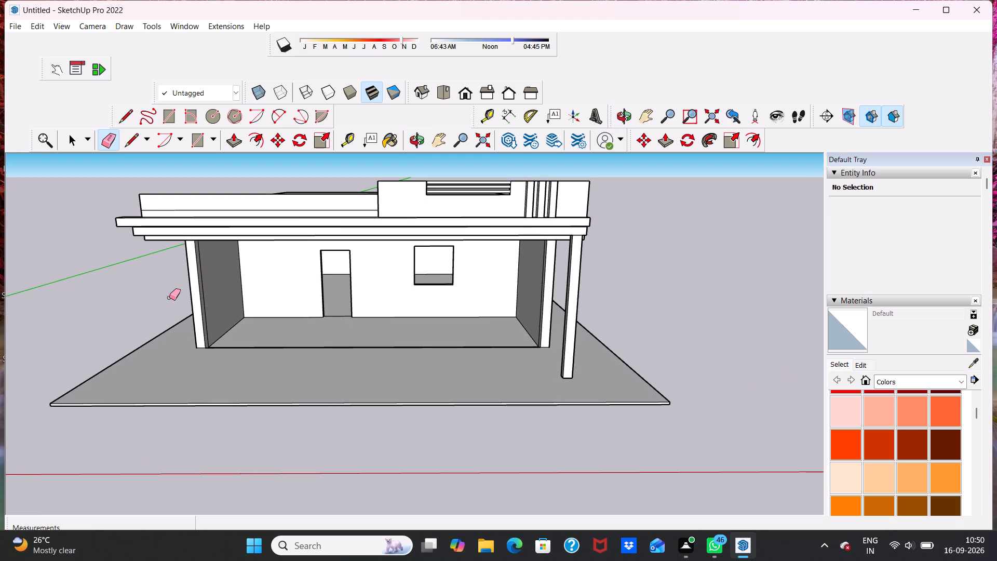
key(space)
middle_drag(114, 295, 97, 274)
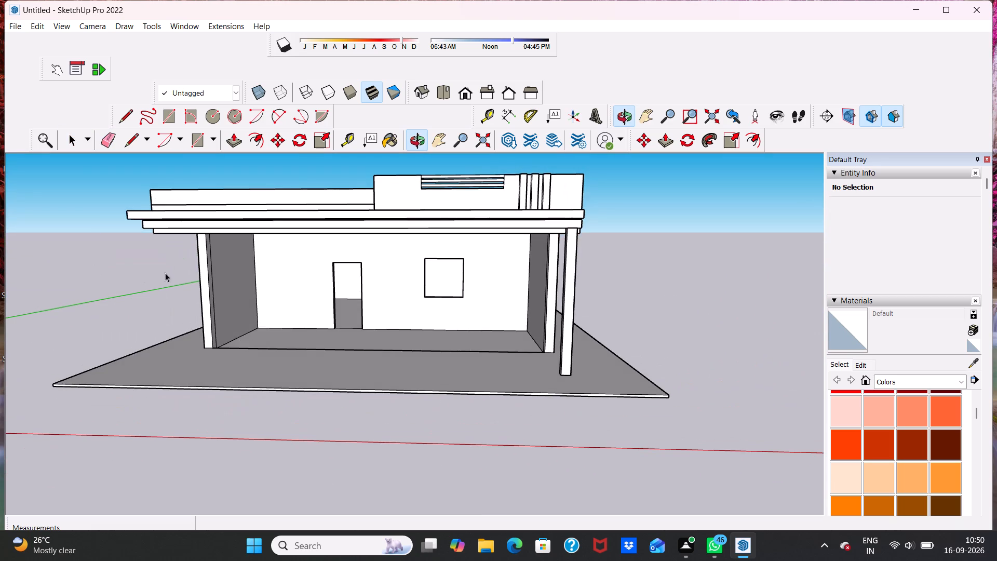
middle_drag(190, 285, 245, 313)
middle_drag(266, 320, 313, 346)
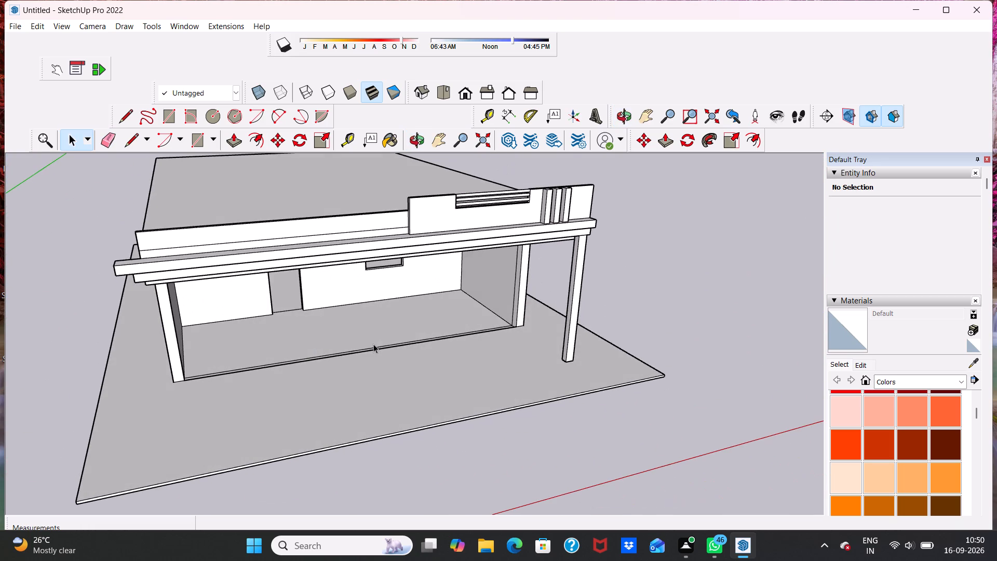
Erase the short vertical edge below the parapet's end on the side face of the roof slab.
middle_drag(376, 337, 304, 253)
scroll(304, 253, up, 6)
middle_drag(304, 253, 329, 286)
scroll(326, 278, up, 2)
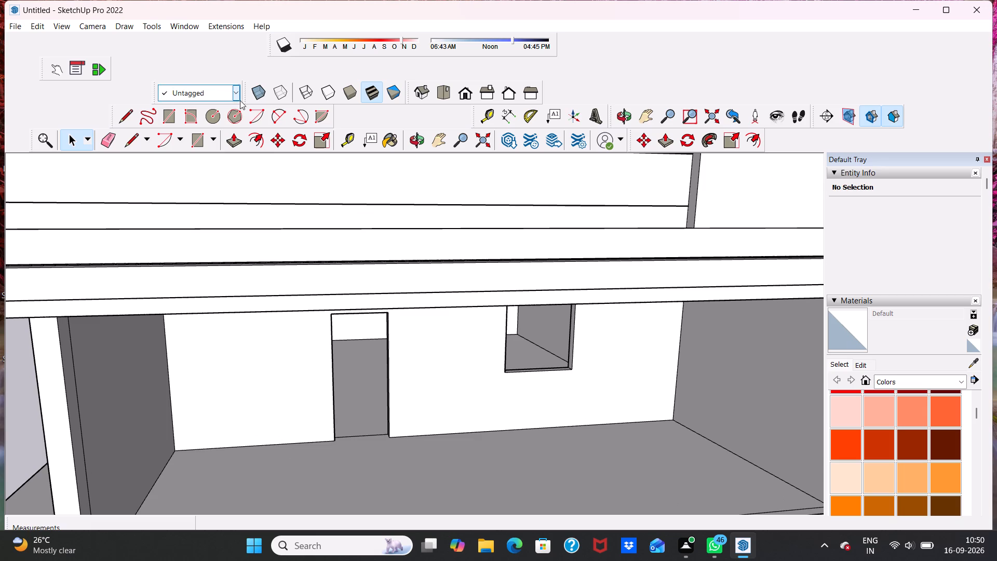
scroll(231, 98, up, 2)
scroll(216, 106, down, 9)
middle_drag(264, 259, 541, 232)
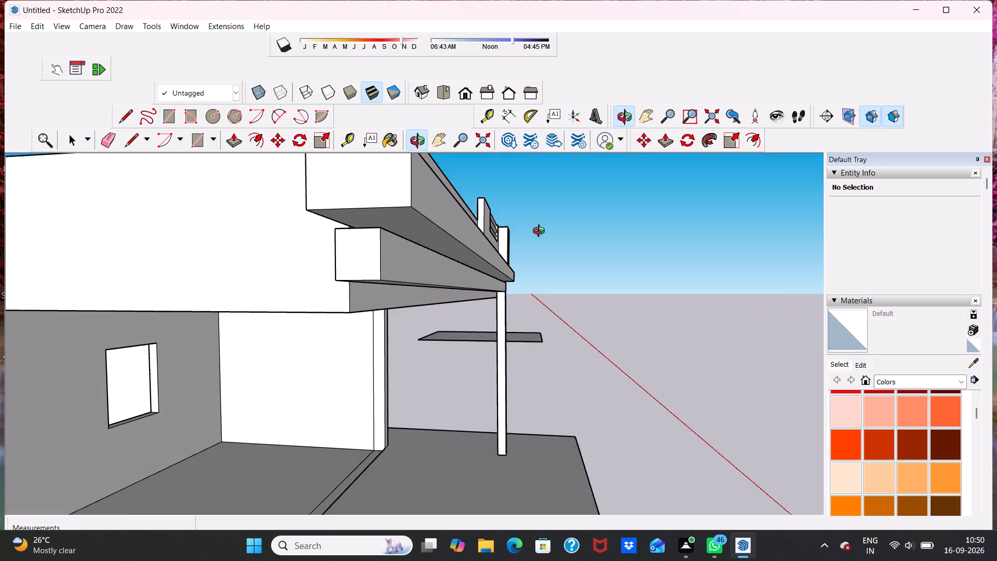
middle_drag(541, 232, 550, 246)
scroll(240, 222, up, 1)
click(106, 138)
scroll(331, 206, up, 3)
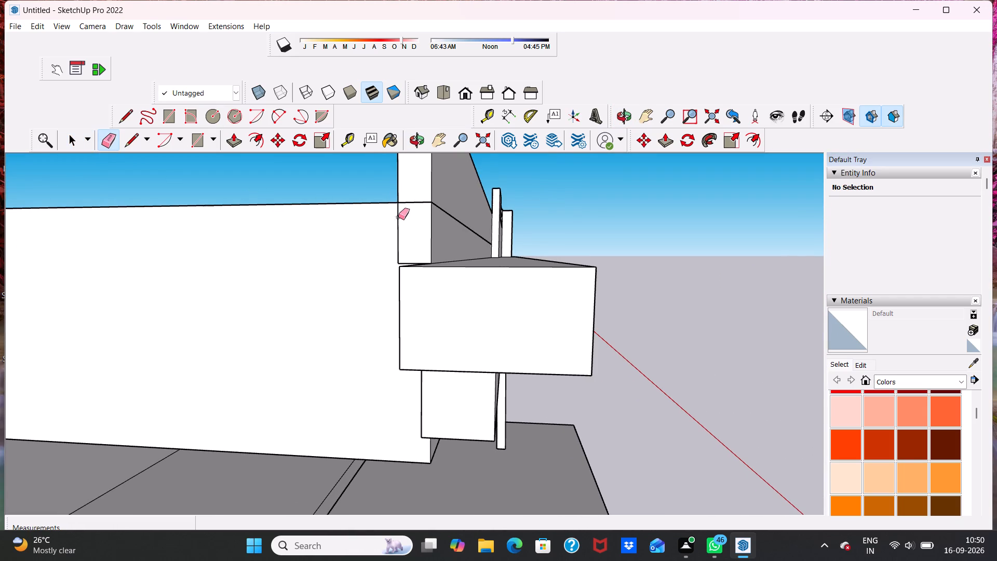
click(396, 222)
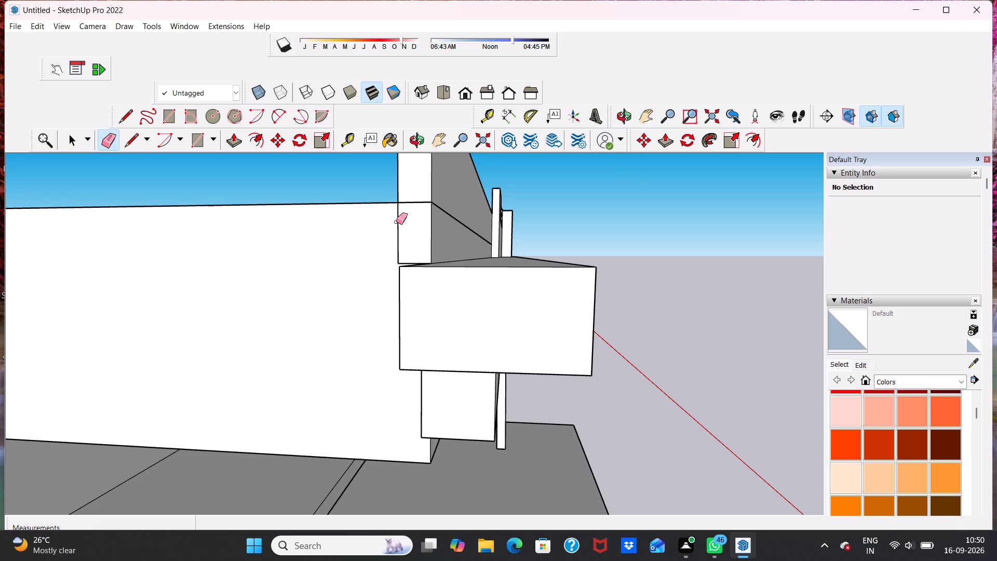
click(396, 222)
middle_drag(372, 233, 591, 88)
scroll(419, 178, up, 4)
scroll(367, 261, down, 9)
scroll(279, 329, up, 18)
scroll(267, 349, up, 4)
click(271, 339)
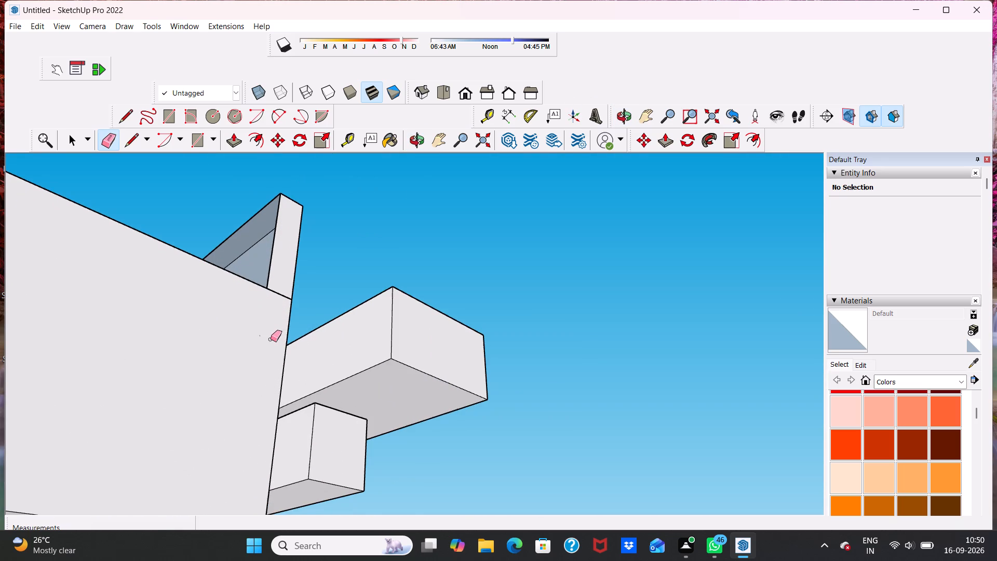
Examine the roof end, front parapet and open front room from the side, front and below.
middle_drag(280, 345, 0, 405)
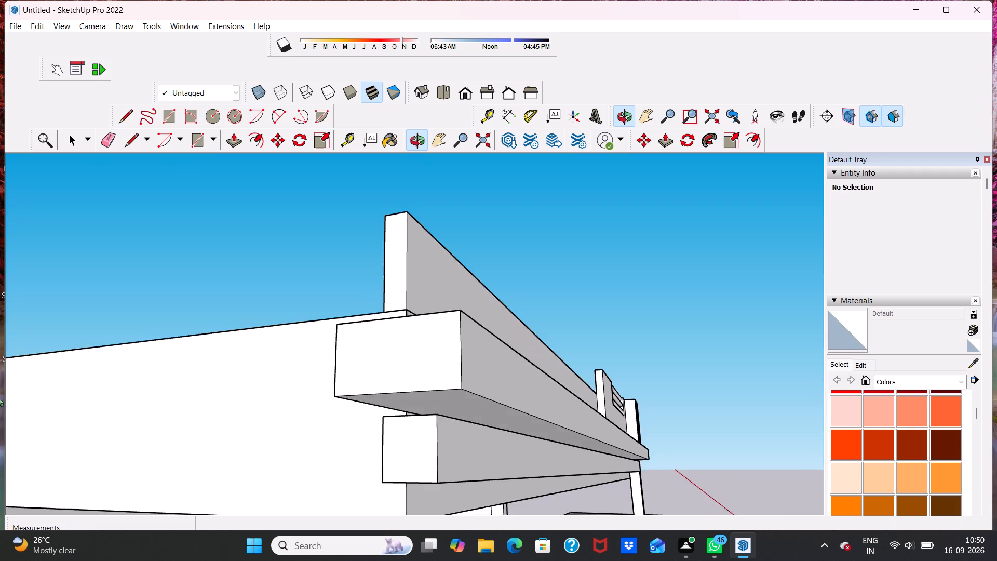
middle_drag(0, 405, 0, 421)
scroll(650, 256, down, 5)
middle_drag(623, 269, 403, 300)
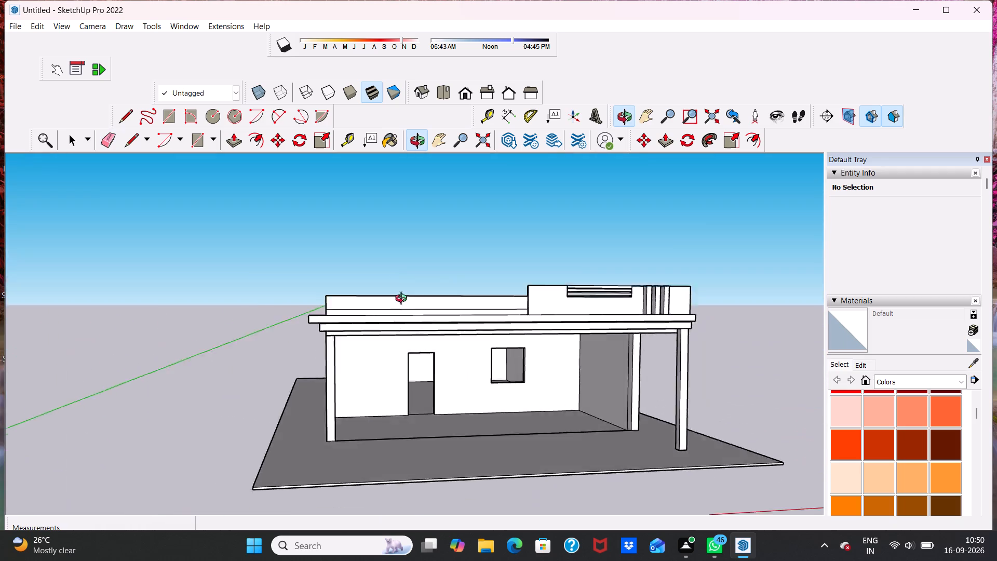
middle_drag(403, 300, 299, 328)
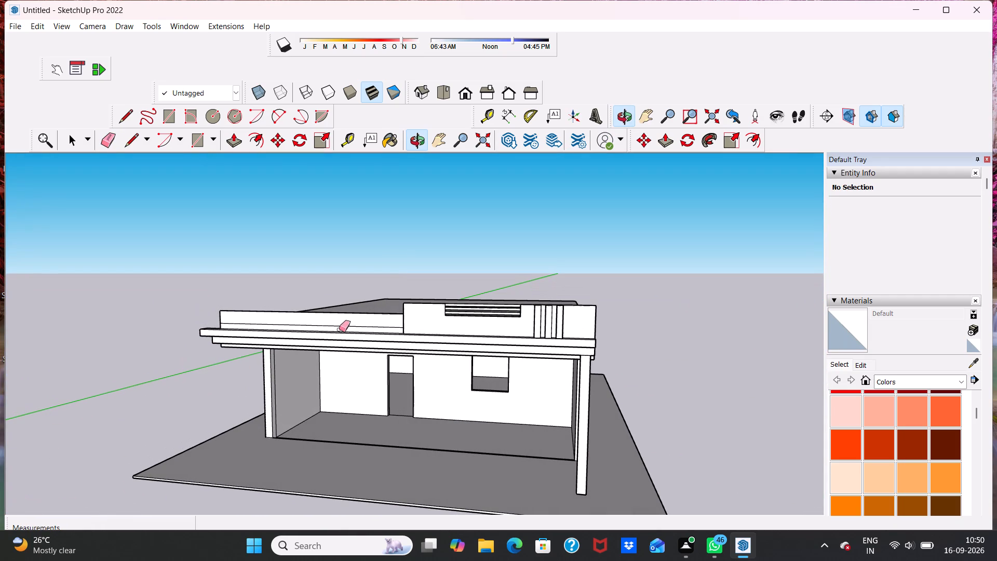
key(space)
middle_drag(433, 305, 526, 288)
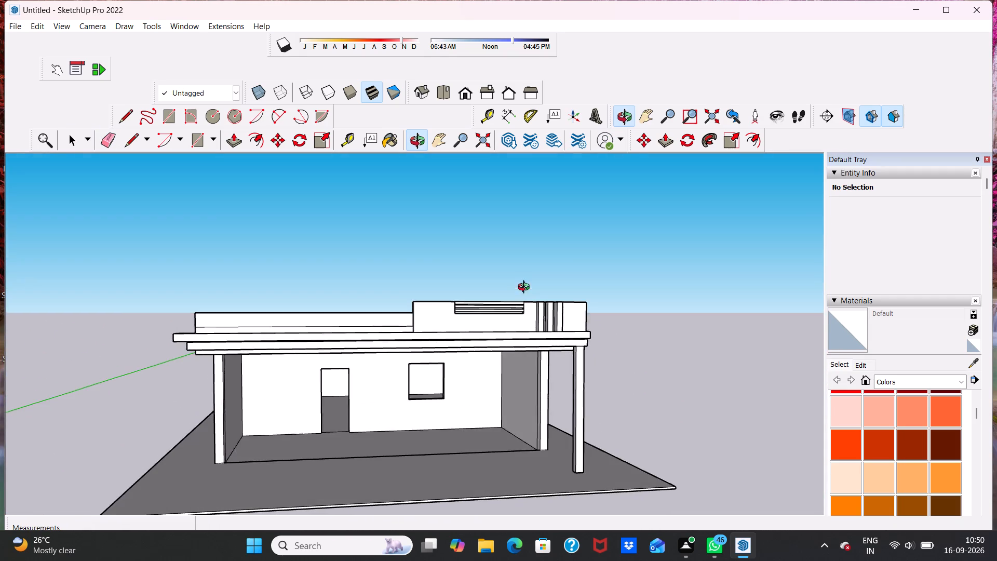
middle_drag(526, 288, 523, 287)
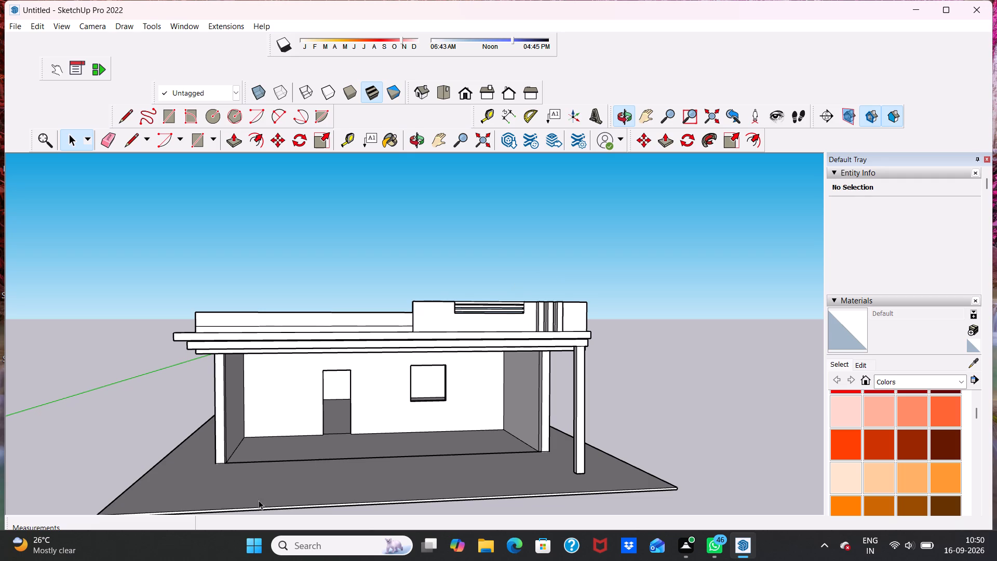
middle_drag(245, 493, 218, 413)
scroll(218, 405, up, 2)
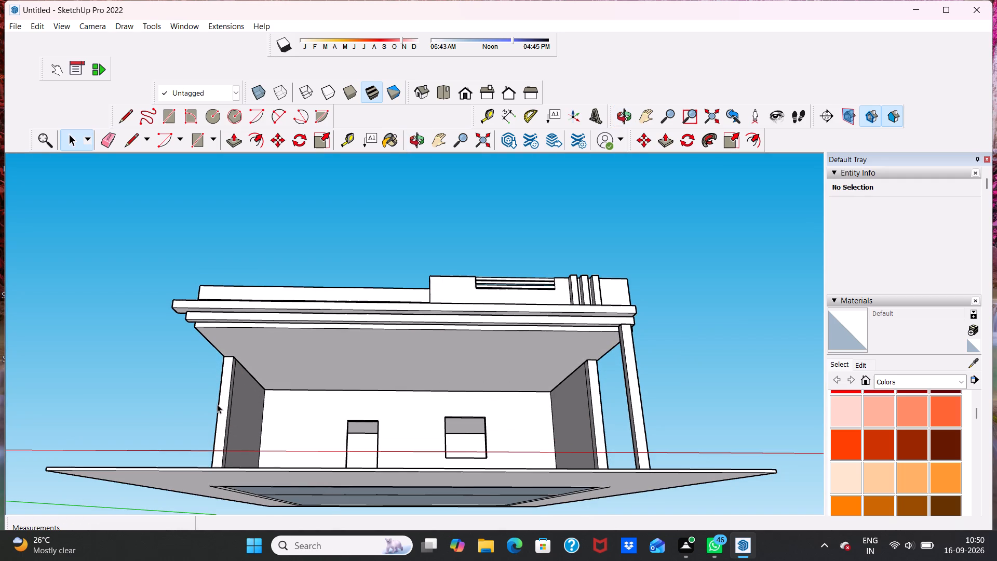
scroll(217, 404, up, 5)
middle_drag(241, 355, 262, 425)
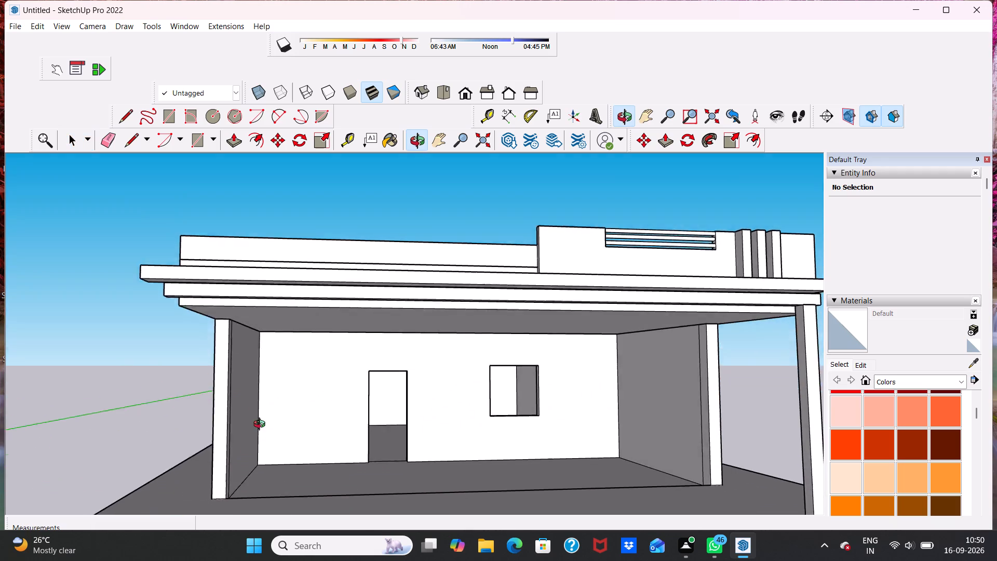
middle_drag(262, 425, 254, 452)
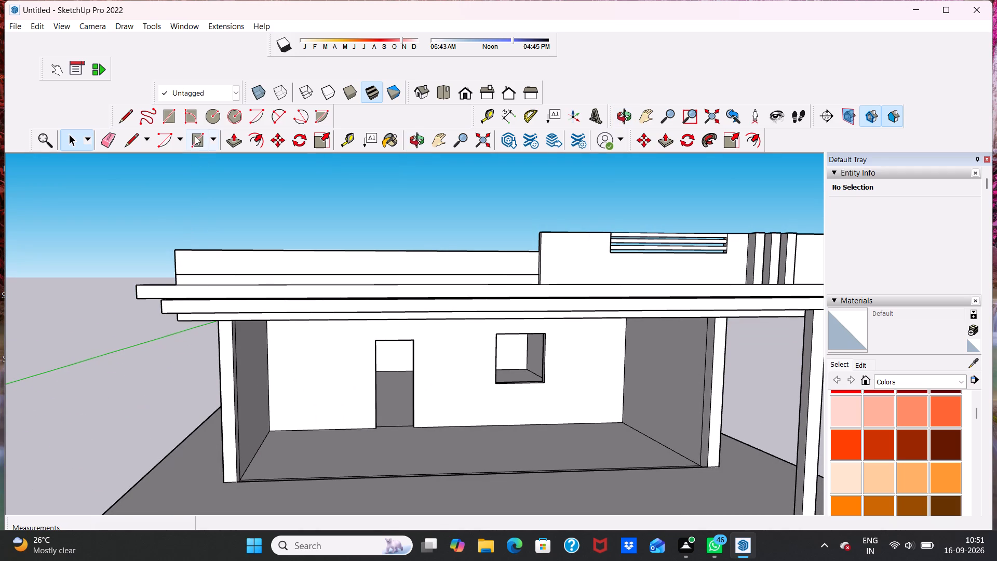
Draw a rectangle about 1'5" by 1'2" on the base slab, in front of the open room's corner opposite the existing post.
click(194, 140)
scroll(183, 518, down, 5)
scroll(255, 490, up, 6)
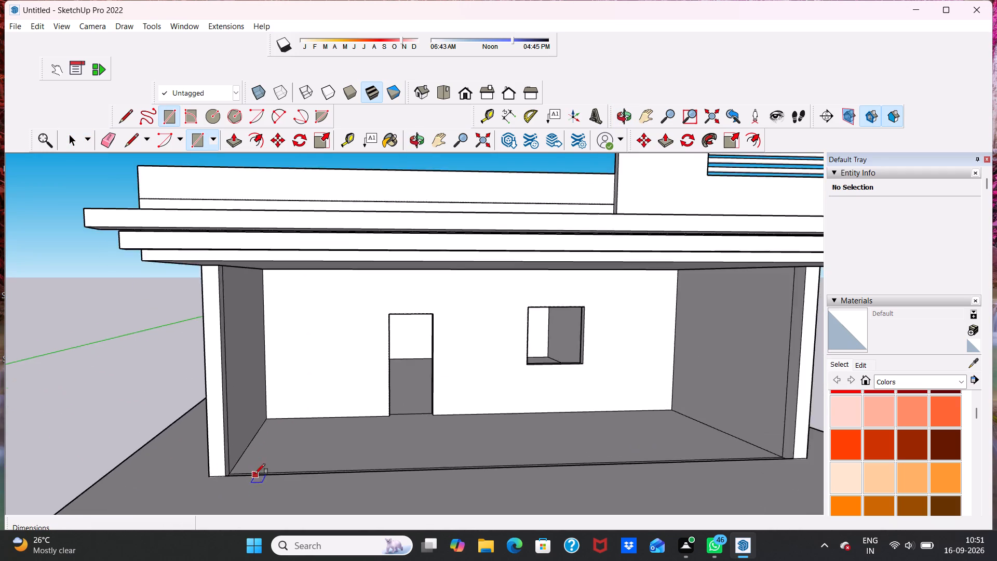
scroll(258, 460, down, 7)
scroll(237, 477, up, 4)
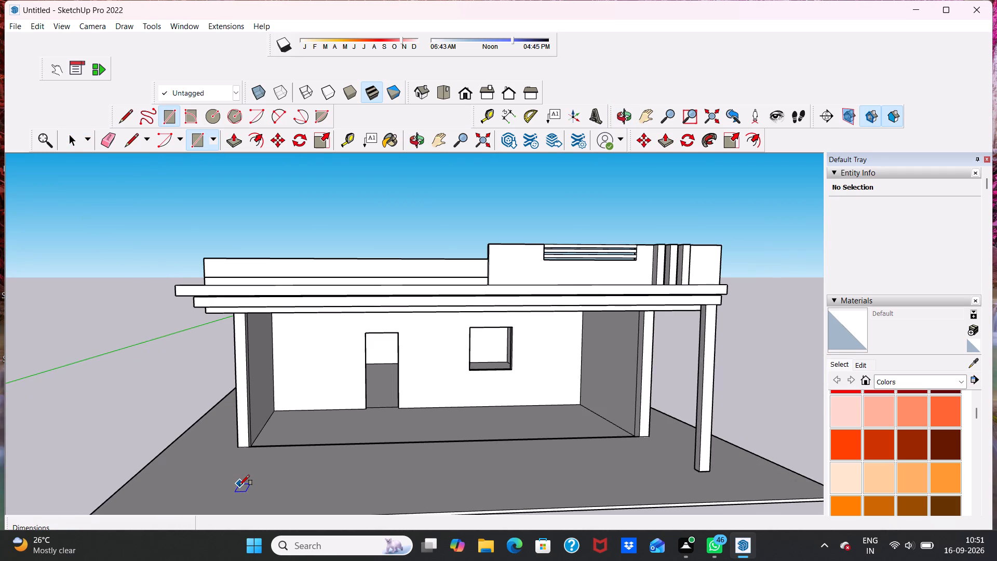
click(236, 491)
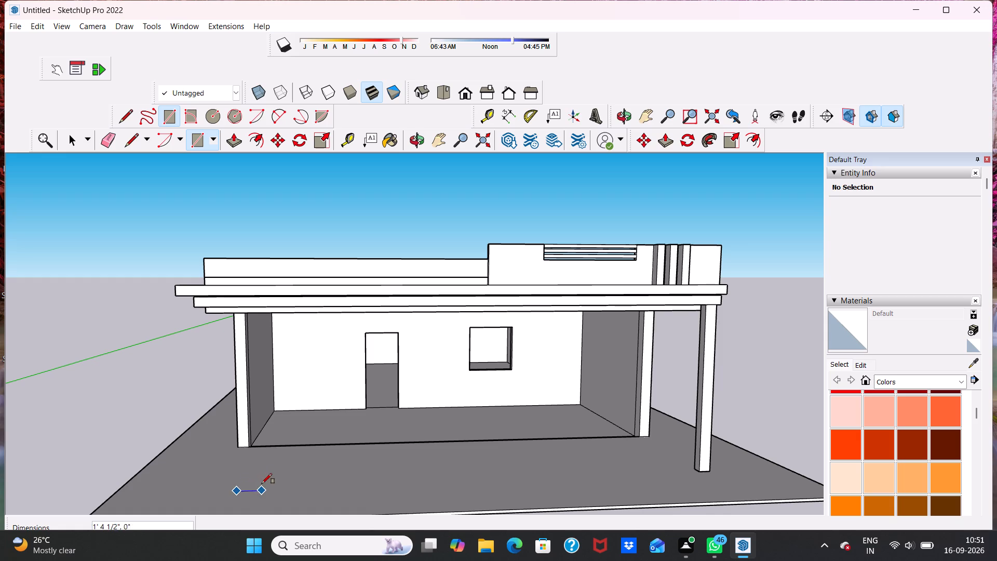
click(262, 482)
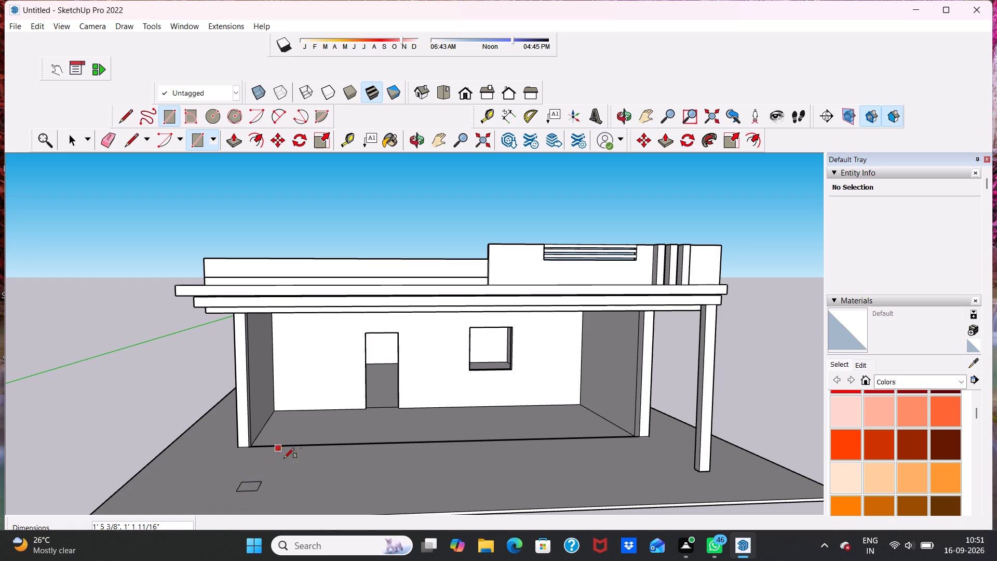
key(space)
Move the small rectangle along the base slab's front, slightly toward the slab's nearer side edge.
middle_drag(246, 463, 302, 432)
scroll(266, 461, up, 4)
scroll(259, 496, down, 3)
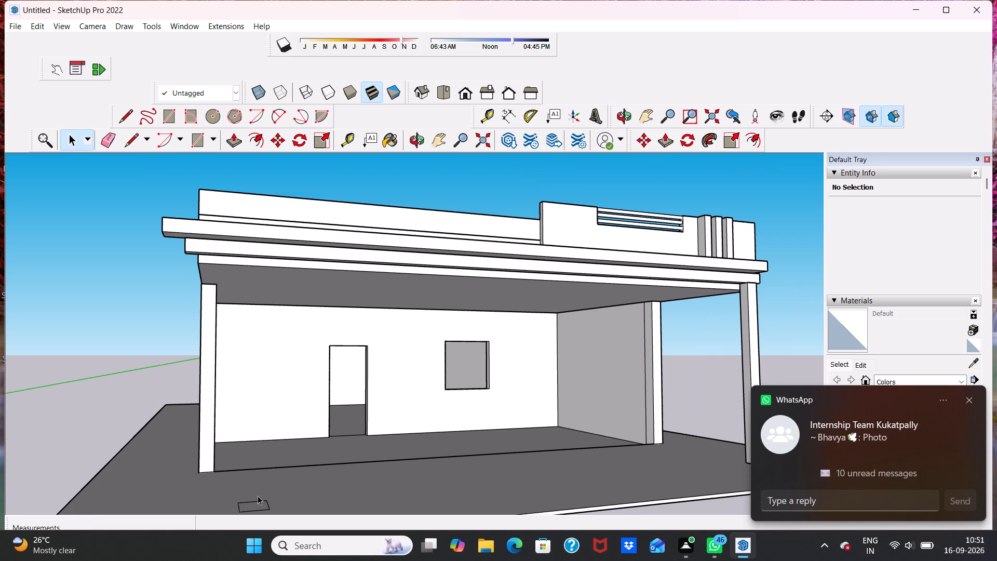
scroll(242, 555, up, 1)
scroll(274, 450, down, 6)
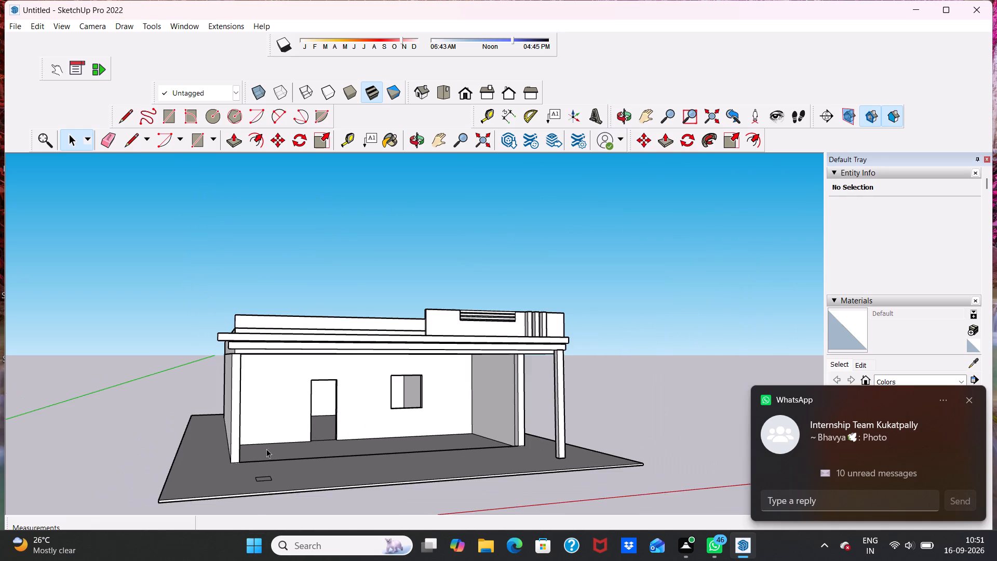
middle_drag(261, 481, 256, 521)
scroll(264, 483, up, 5)
double_click(273, 488)
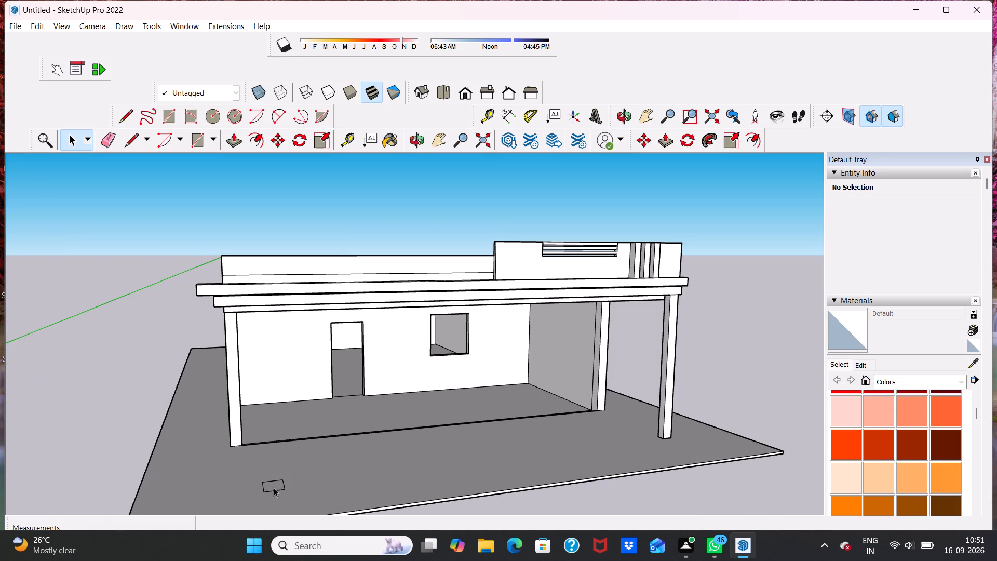
click(279, 140)
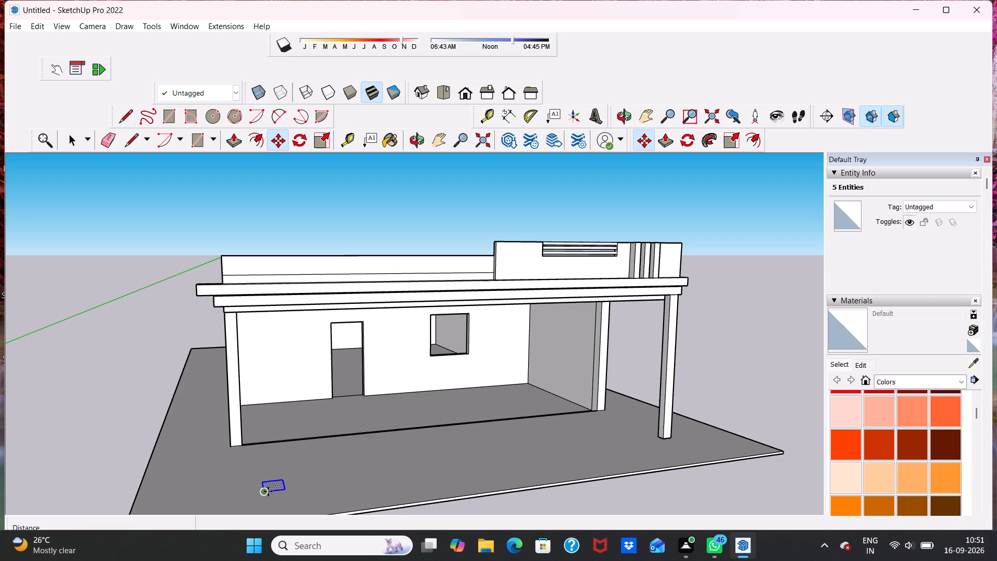
drag(268, 491, 242, 497)
click(242, 497)
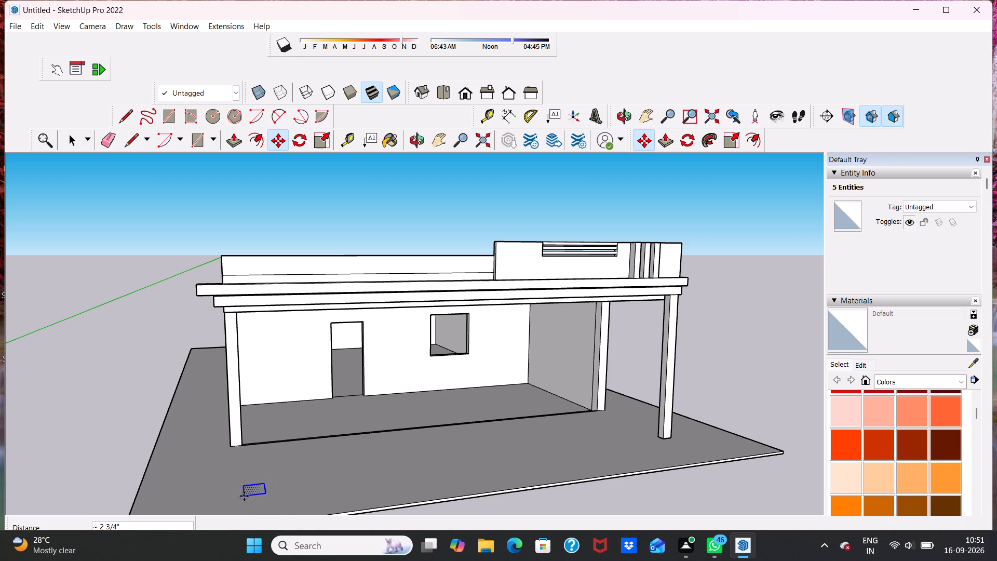
click(244, 496)
key(space)
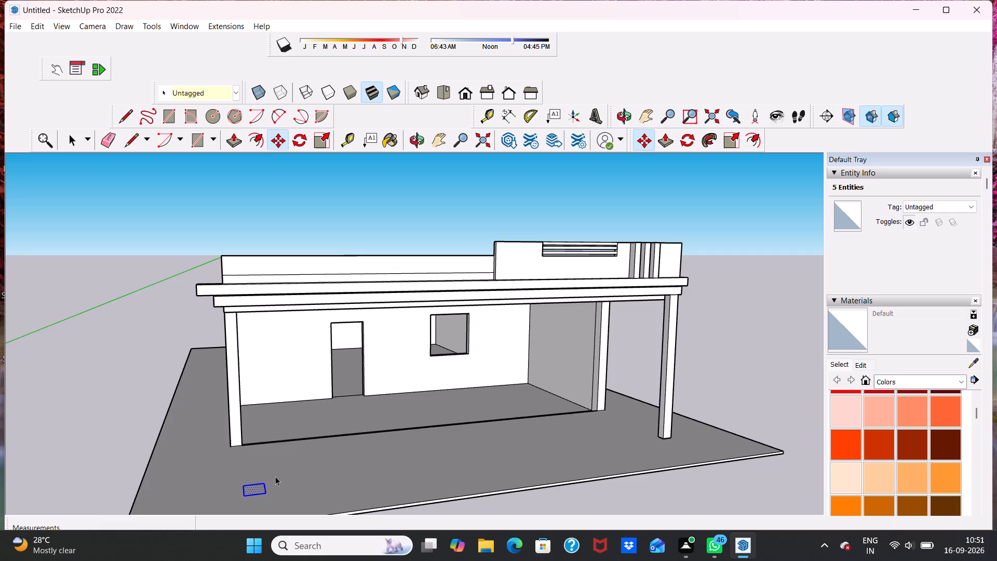
Extrude the small rectangle upward about 10'4" as a second front post reaching the roof bands.
middle_drag(275, 476, 141, 406)
scroll(187, 408, up, 5)
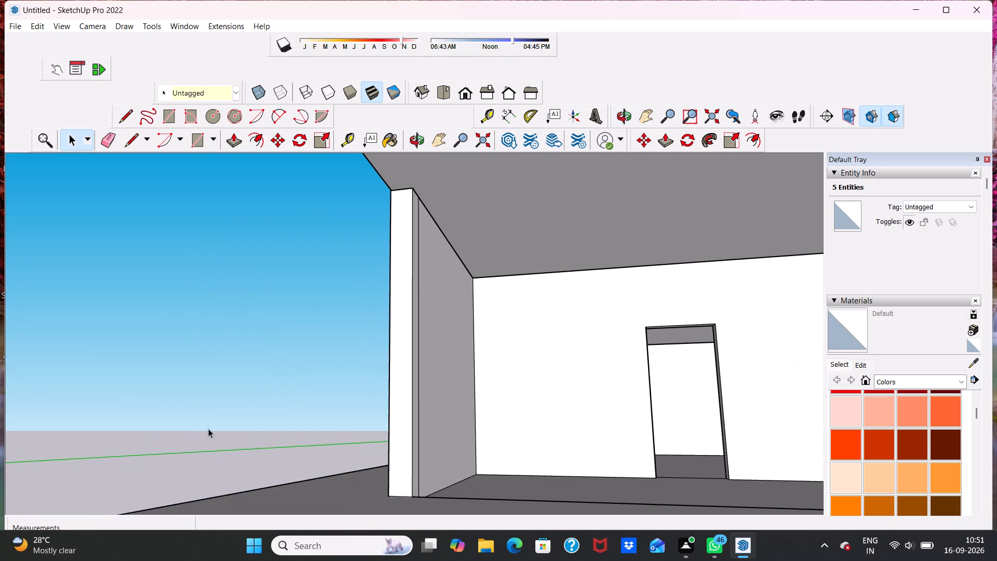
scroll(239, 418, down, 4)
middle_drag(255, 429, 297, 471)
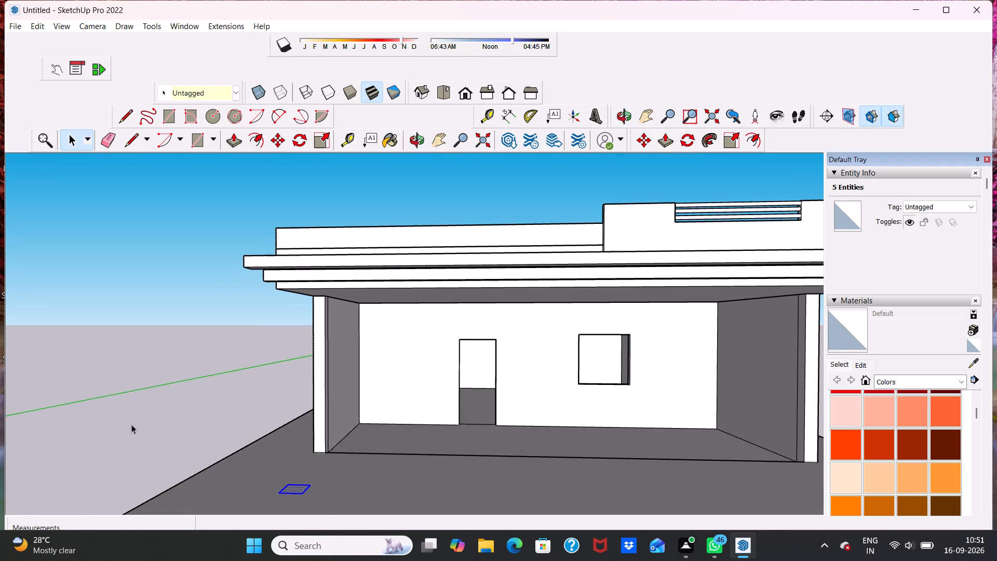
click(132, 425)
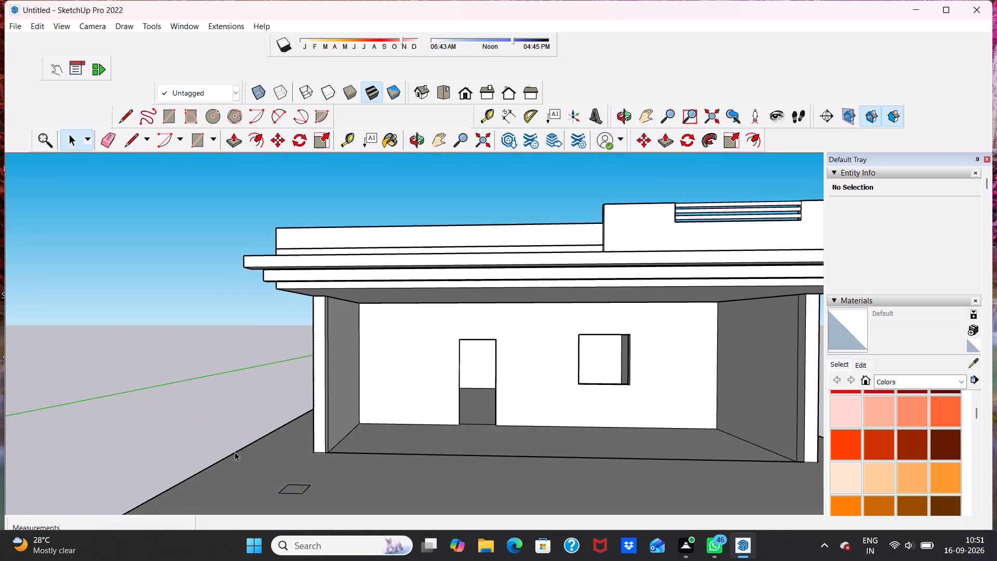
scroll(249, 459, up, 3)
scroll(198, 275, down, 5)
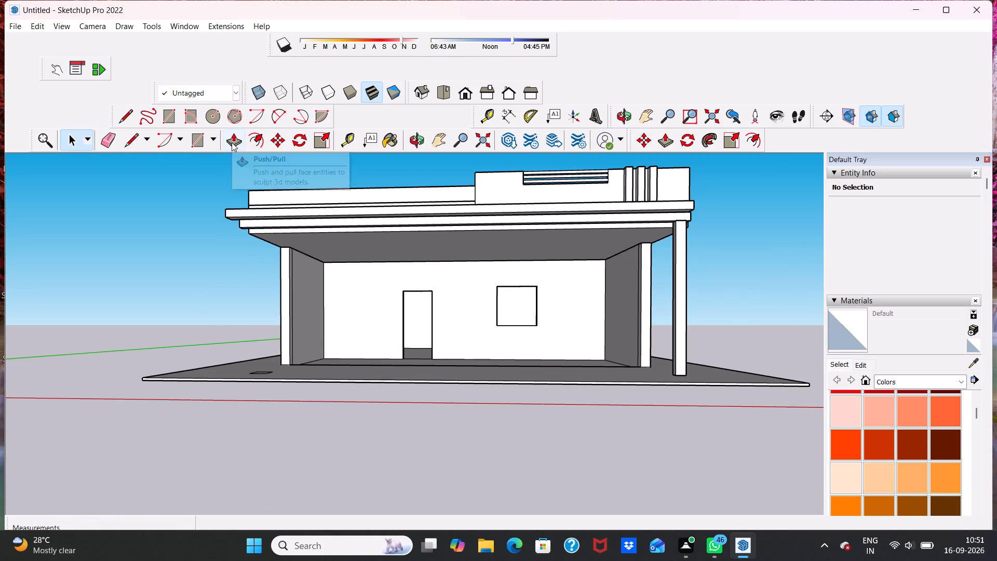
click(232, 142)
scroll(262, 354, up, 8)
middle_drag(249, 372, 254, 432)
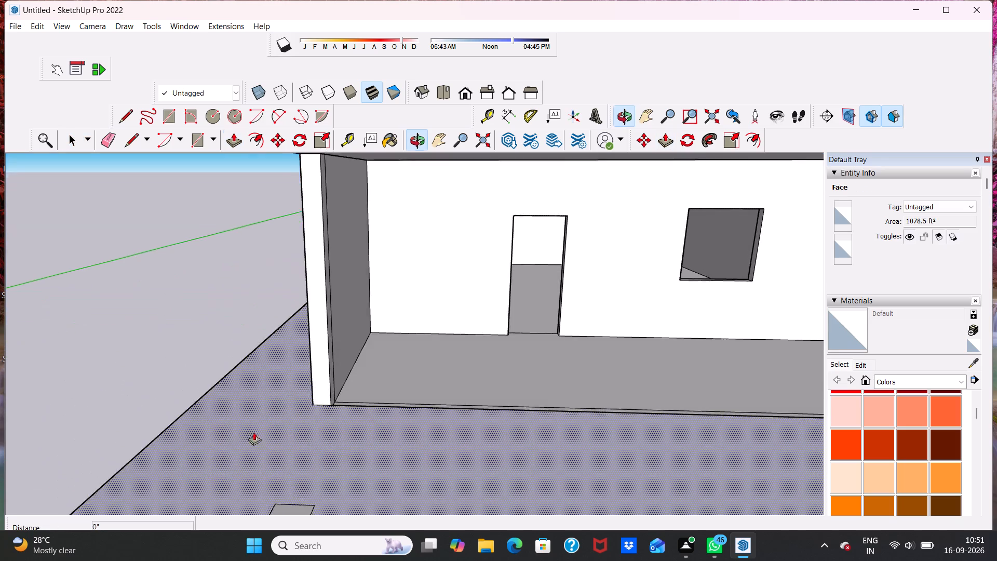
scroll(257, 433, up, 1)
scroll(274, 411, down, 4)
drag(287, 472, 287, 471)
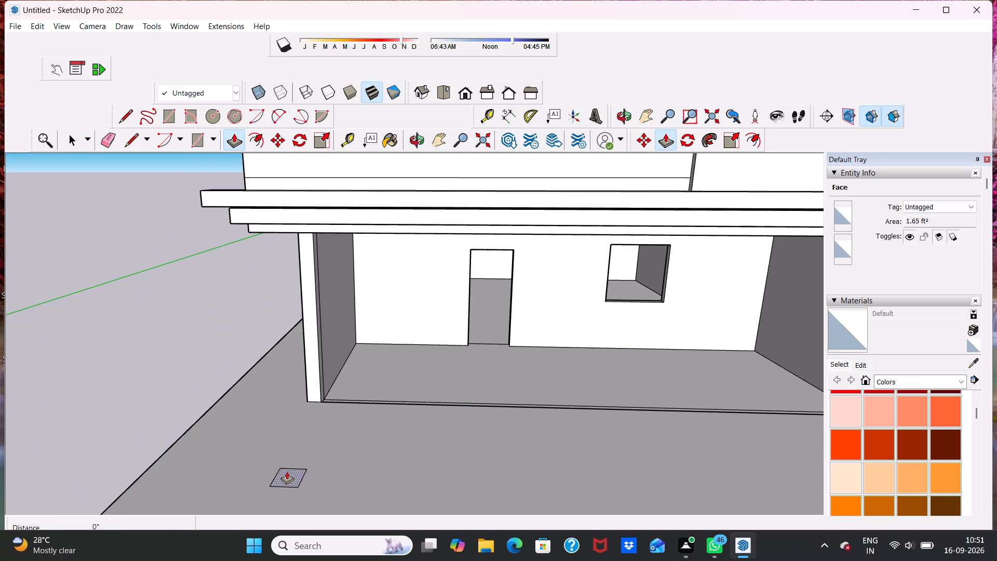
drag(287, 471, 288, 461)
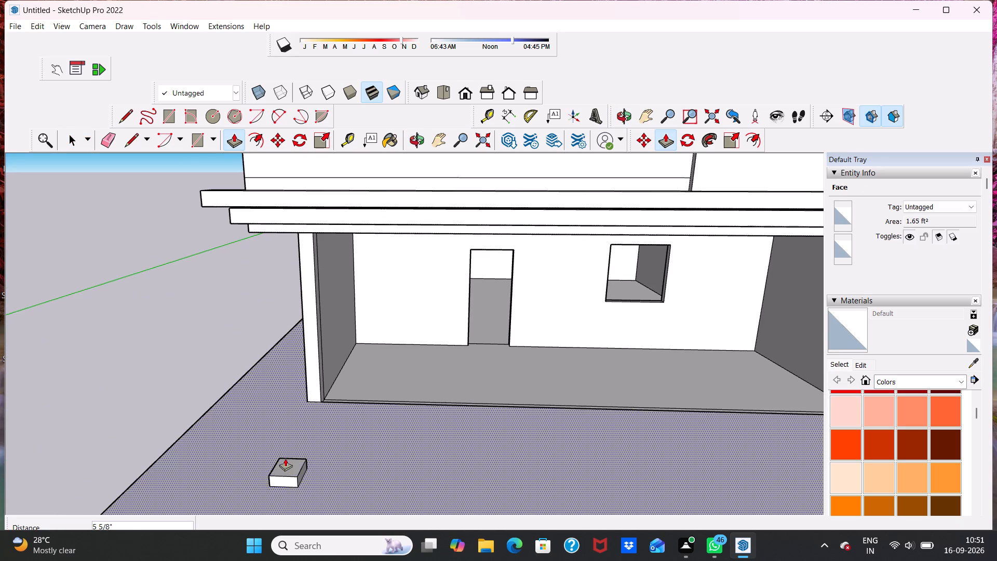
key(ctrl+z)
drag(284, 474, 285, 401)
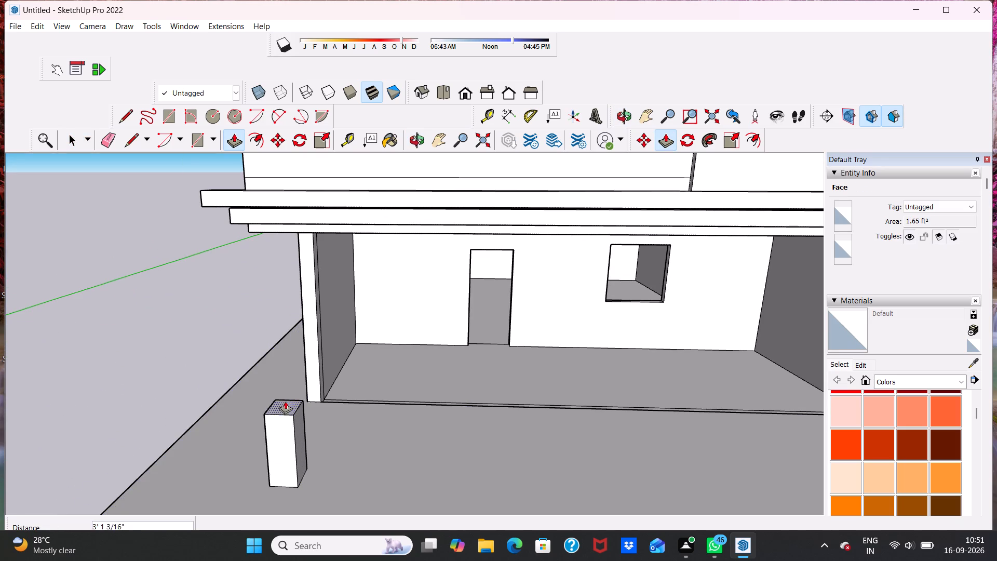
drag(285, 401, 283, 220)
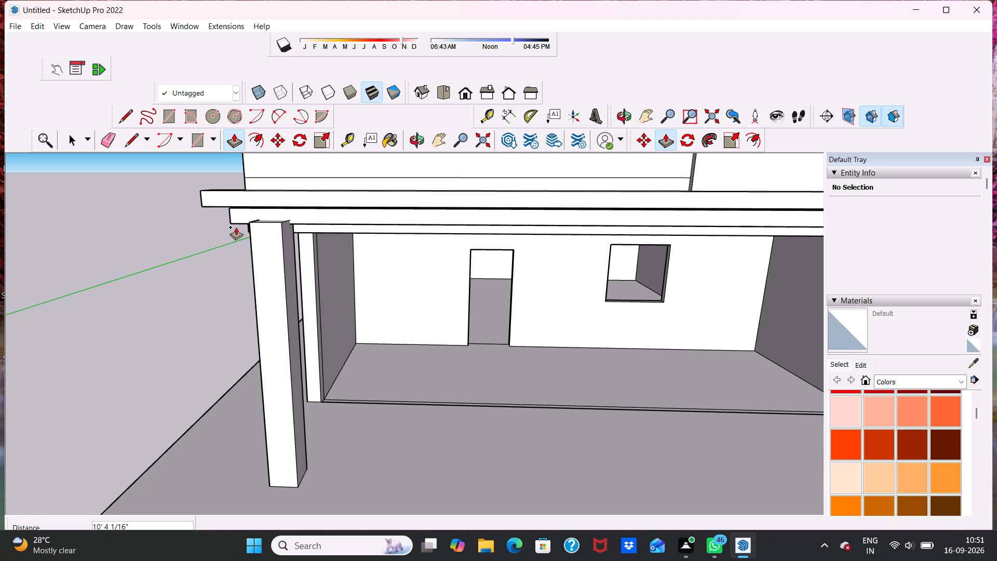
Lower the second front post's top face about 5" so it sits beneath the roof bands.
middle_drag(236, 226, 405, 211)
scroll(622, 155, up, 2)
middle_drag(625, 180, 627, 181)
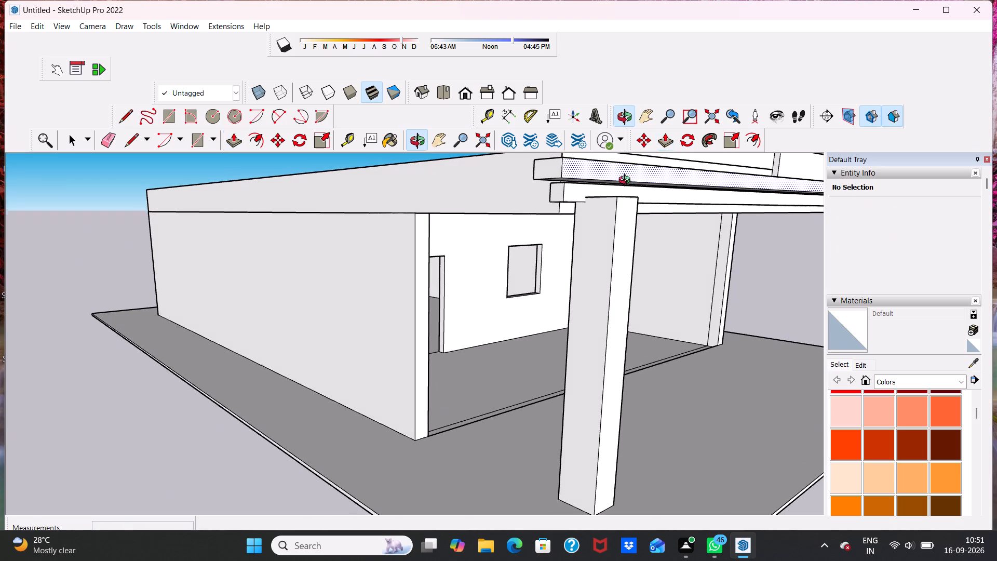
middle_drag(627, 181, 622, 266)
scroll(625, 283, up, 2)
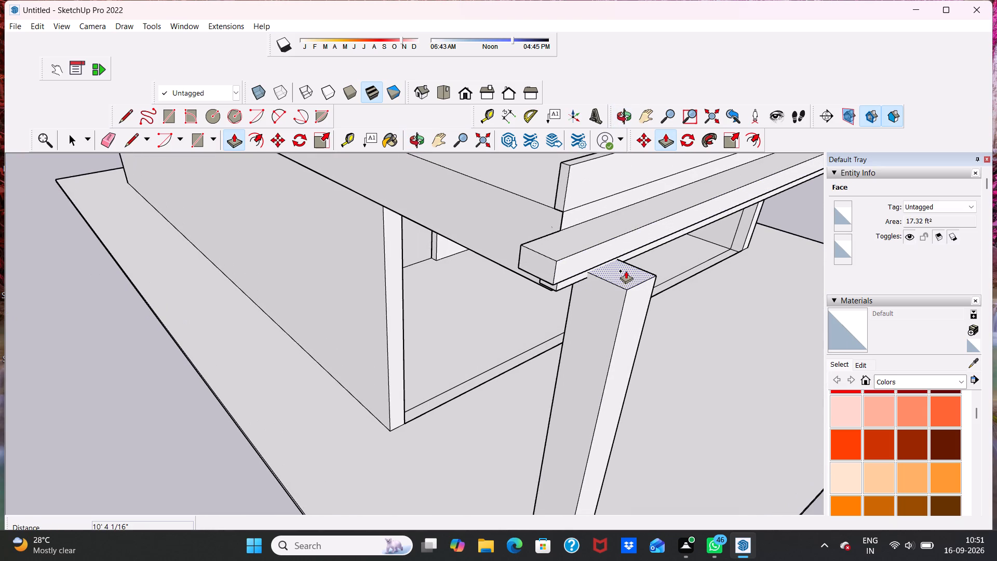
drag(626, 271, 629, 287)
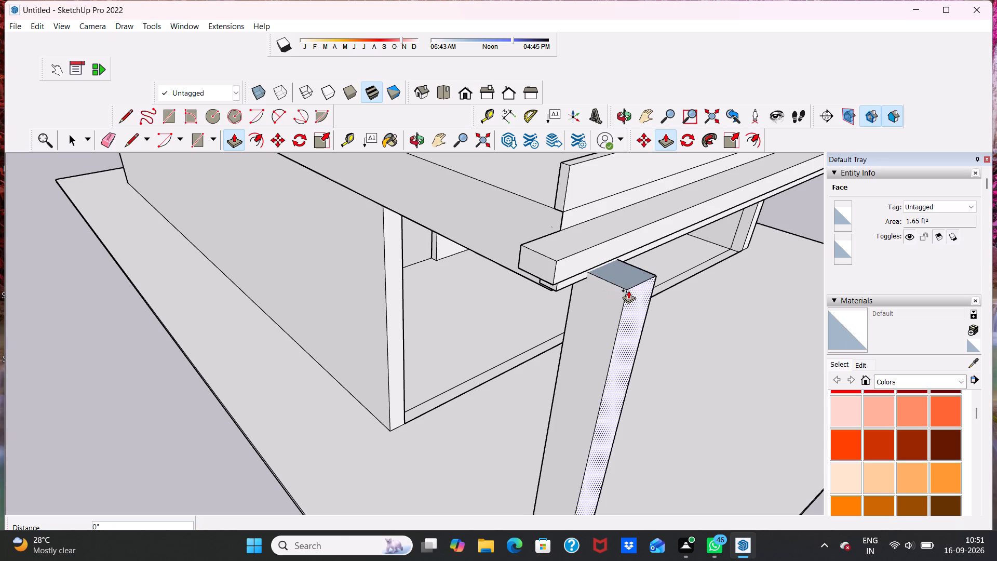
key(ctrl+z)
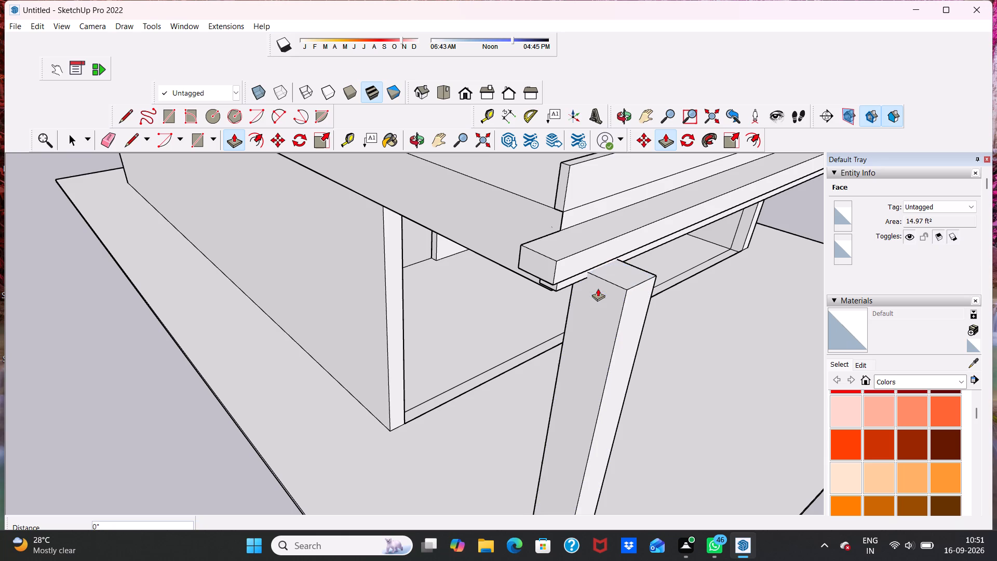
drag(615, 267, 616, 267)
drag(616, 267, 609, 282)
Shift the second front post back under the roof by extending its rear face toward the building and pushing its front face in about 1'11".
middle_drag(618, 312, 466, 226)
scroll(450, 210, down, 5)
middle_drag(521, 259, 477, 222)
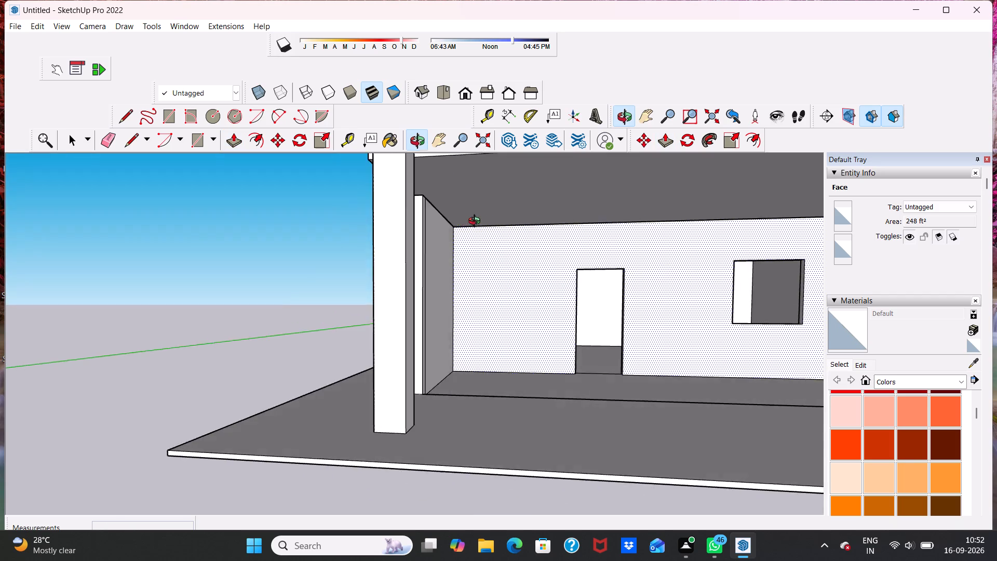
middle_drag(477, 222, 513, 257)
middle_drag(461, 268, 553, 275)
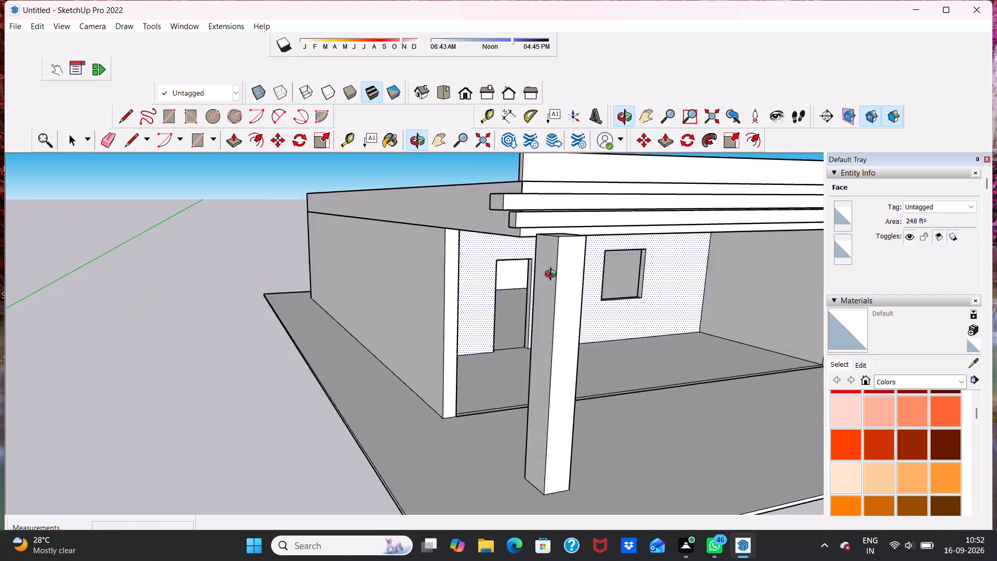
middle_drag(553, 275, 723, 266)
middle_drag(537, 274, 656, 279)
scroll(675, 272, up, 2)
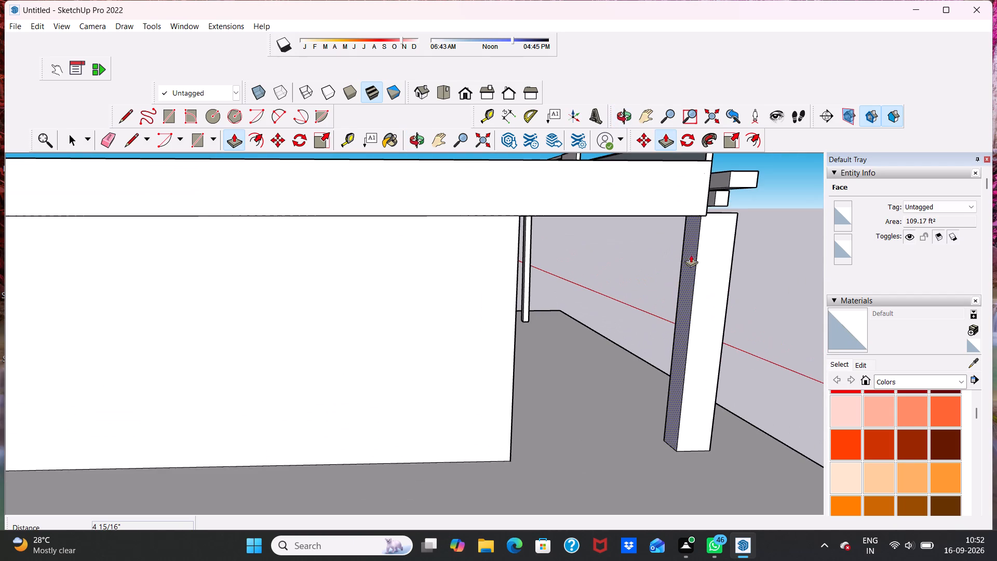
drag(691, 235, 657, 243)
middle_drag(714, 257, 668, 262)
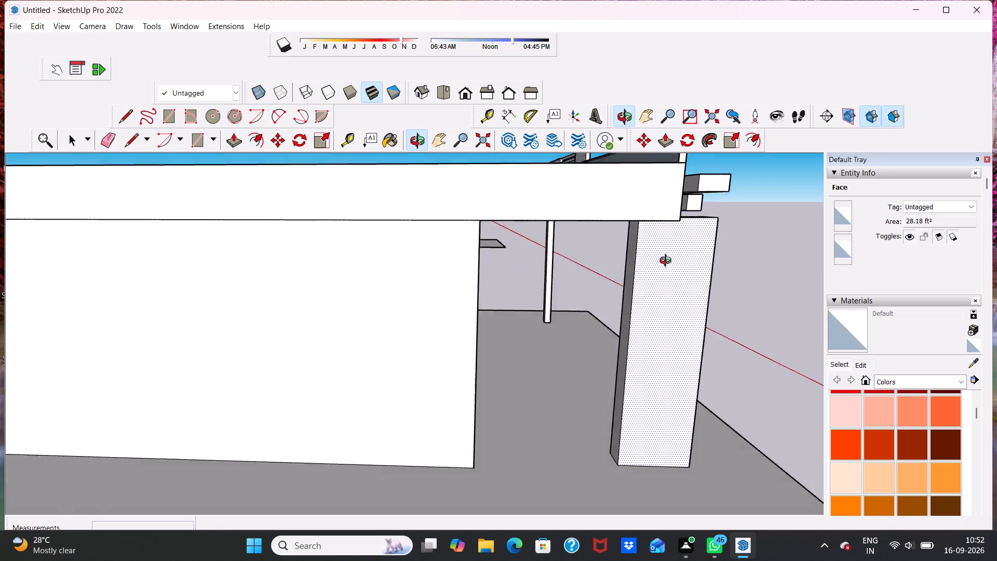
middle_drag(668, 262, 482, 262)
drag(306, 280, 285, 266)
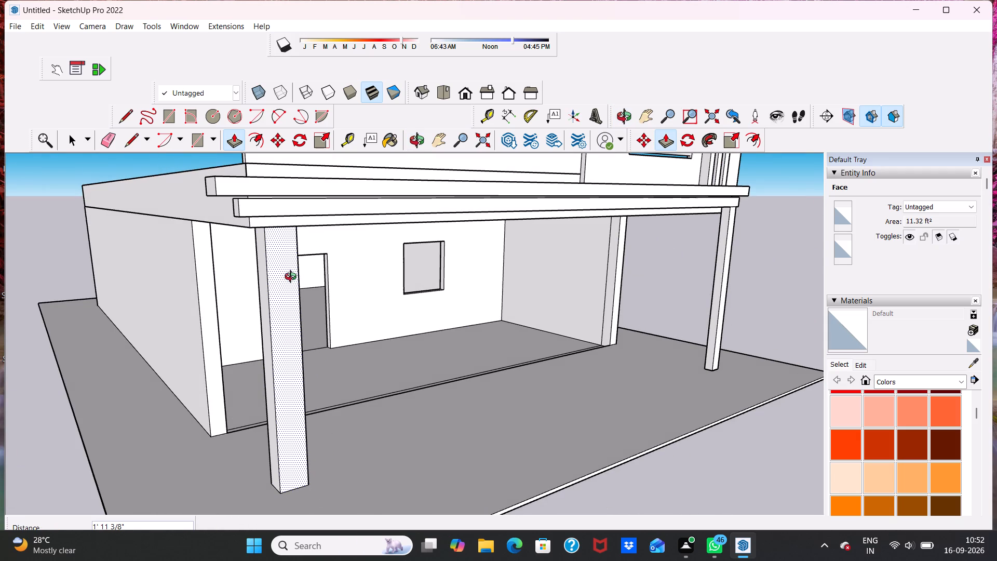
Examine both front posts and how their tops meet the underside of the overhanging roof.
middle_drag(293, 278, 451, 268)
middle_drag(503, 261, 416, 242)
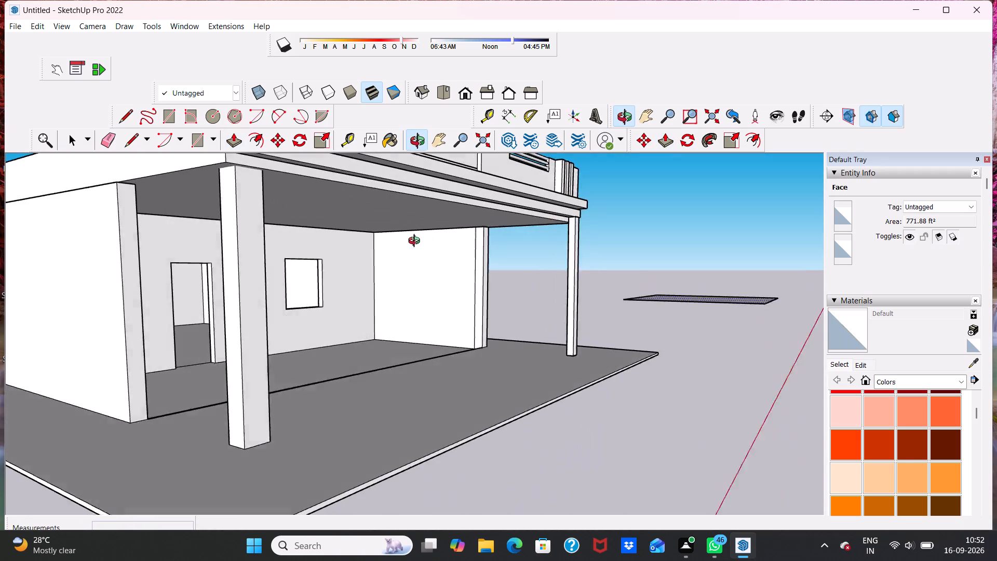
middle_drag(416, 242, 339, 252)
middle_drag(250, 285, 73, 328)
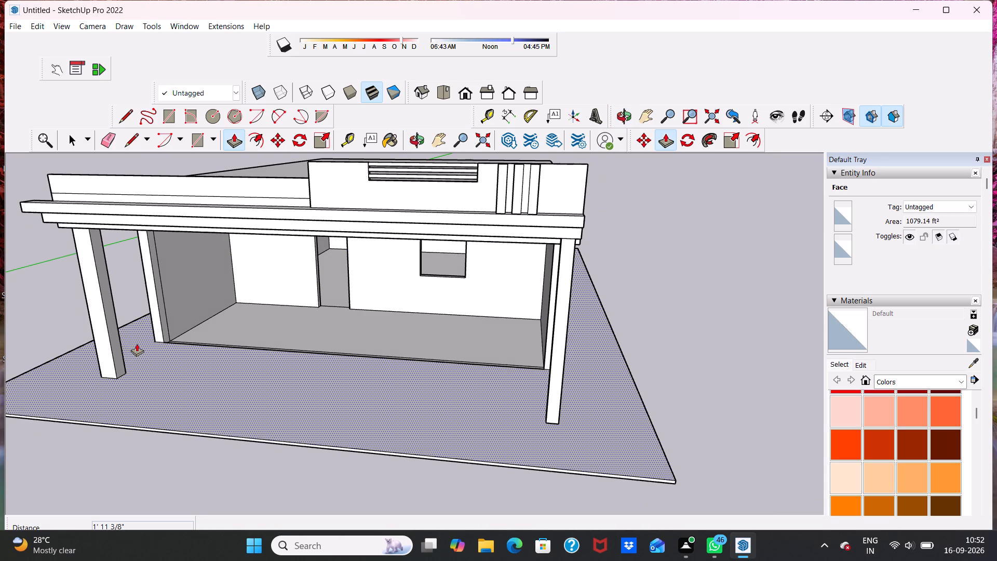
middle_drag(137, 343, 92, 251)
scroll(167, 274, up, 5)
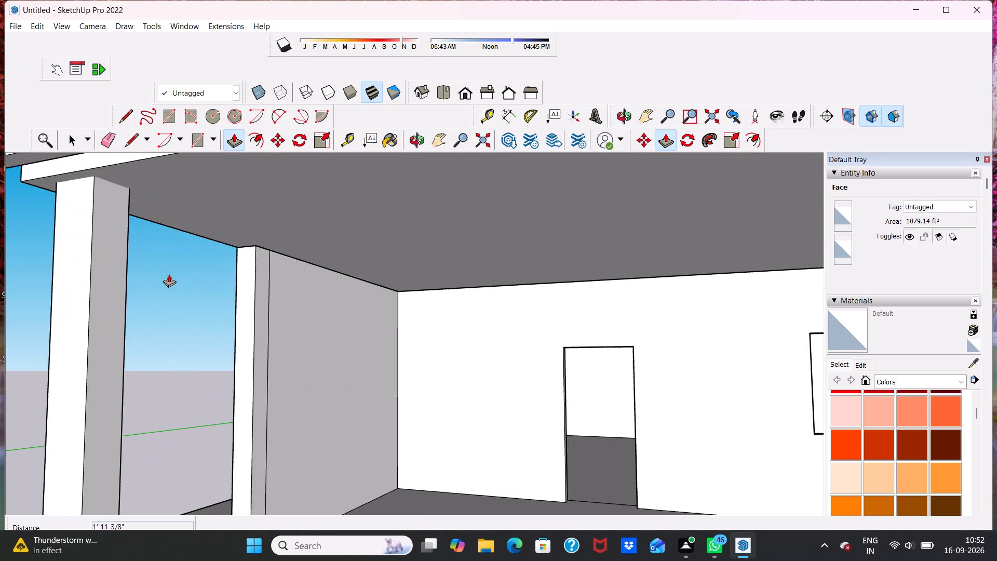
middle_drag(178, 288, 52, 326)
scroll(68, 323, down, 4)
key(space)
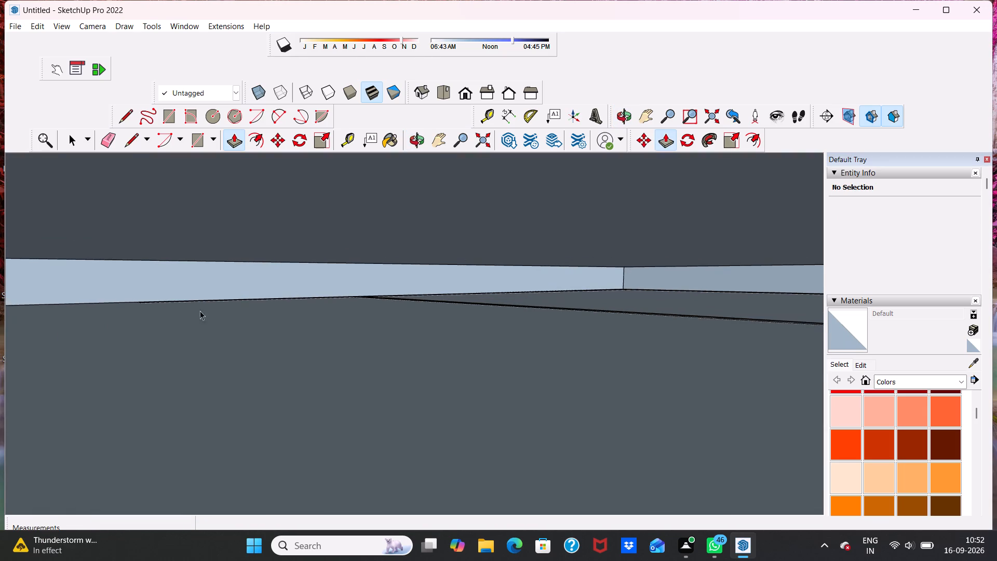
scroll(319, 286, down, 7)
middle_drag(198, 336, 545, 301)
scroll(453, 303, down, 6)
middle_drag(441, 376, 653, 315)
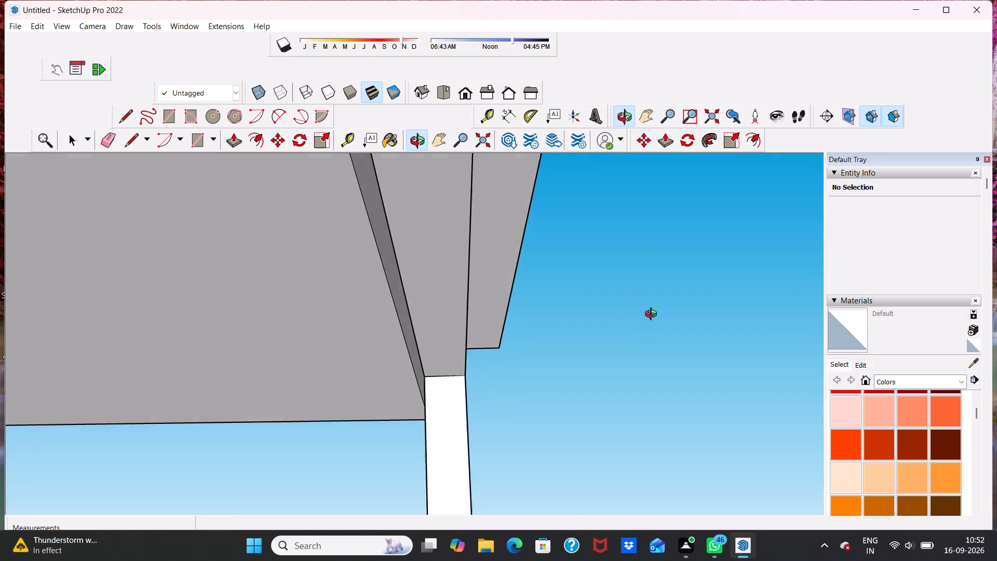
middle_drag(653, 315, 670, 314)
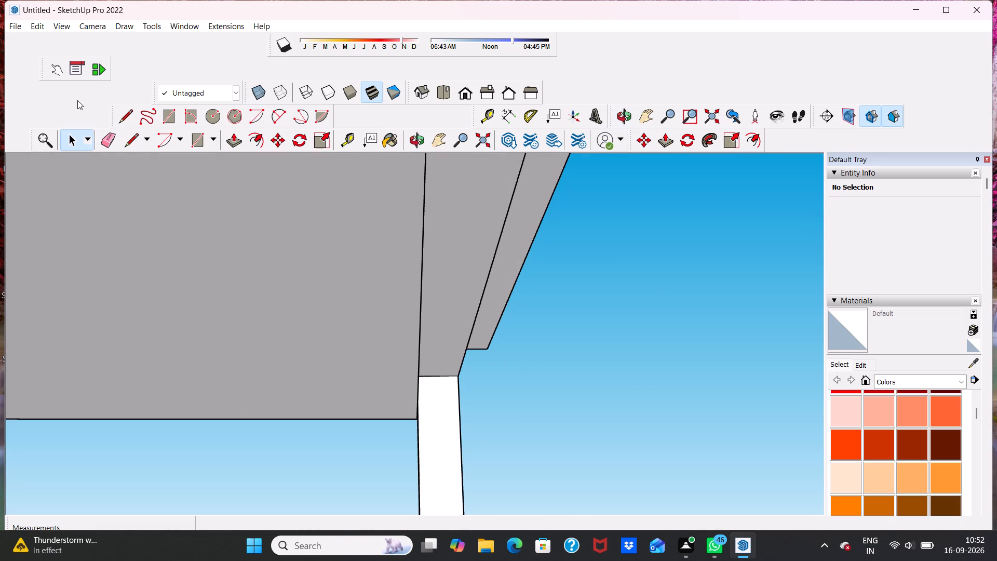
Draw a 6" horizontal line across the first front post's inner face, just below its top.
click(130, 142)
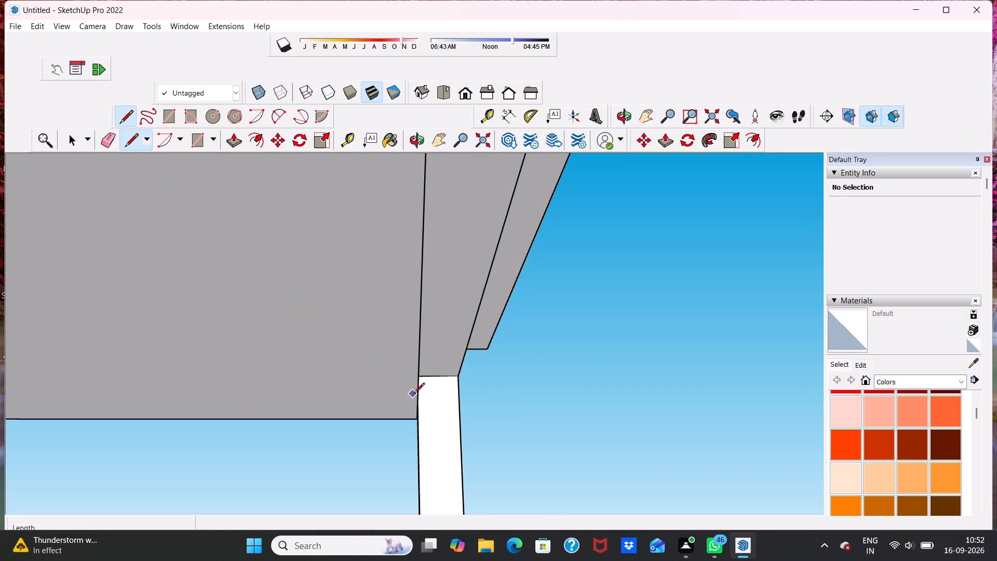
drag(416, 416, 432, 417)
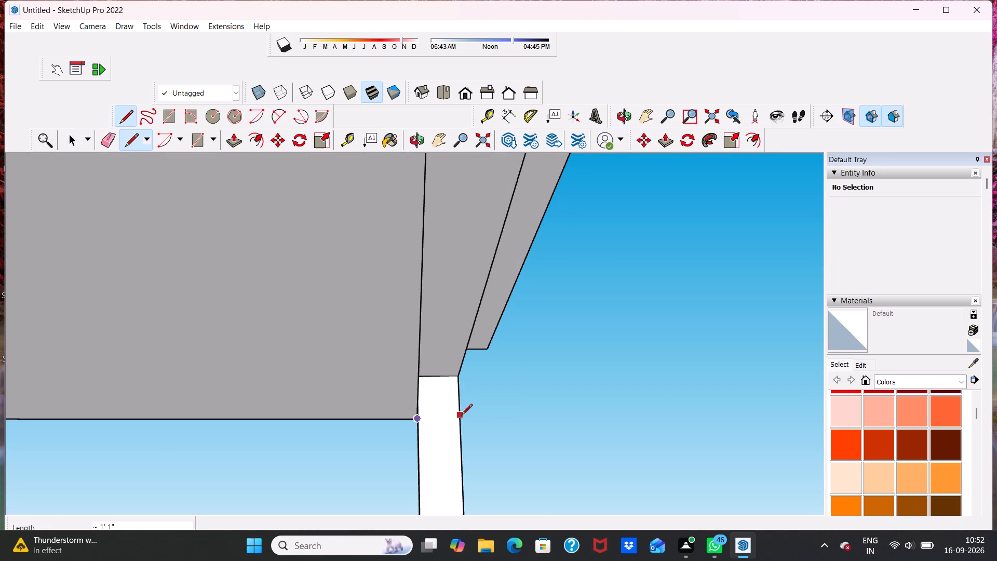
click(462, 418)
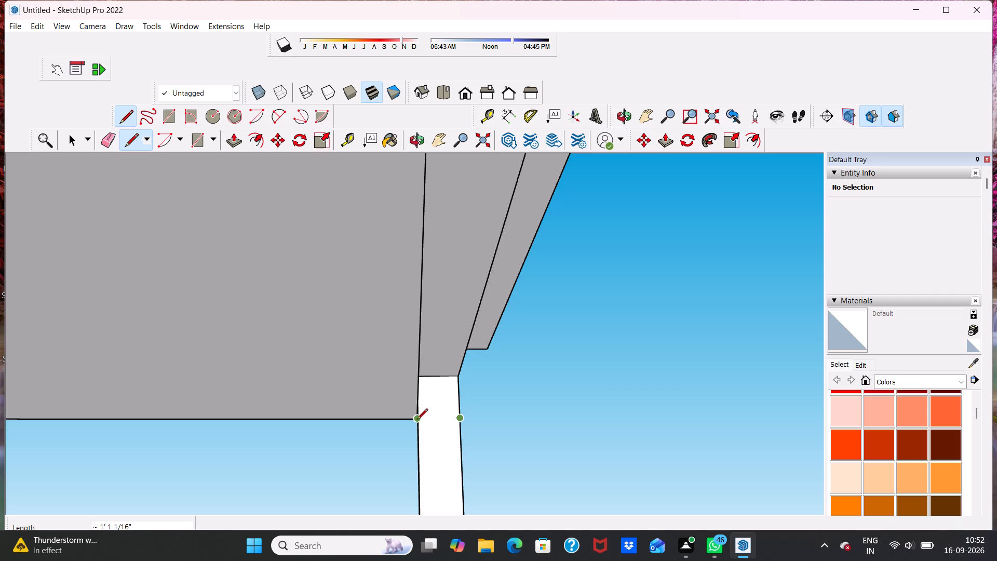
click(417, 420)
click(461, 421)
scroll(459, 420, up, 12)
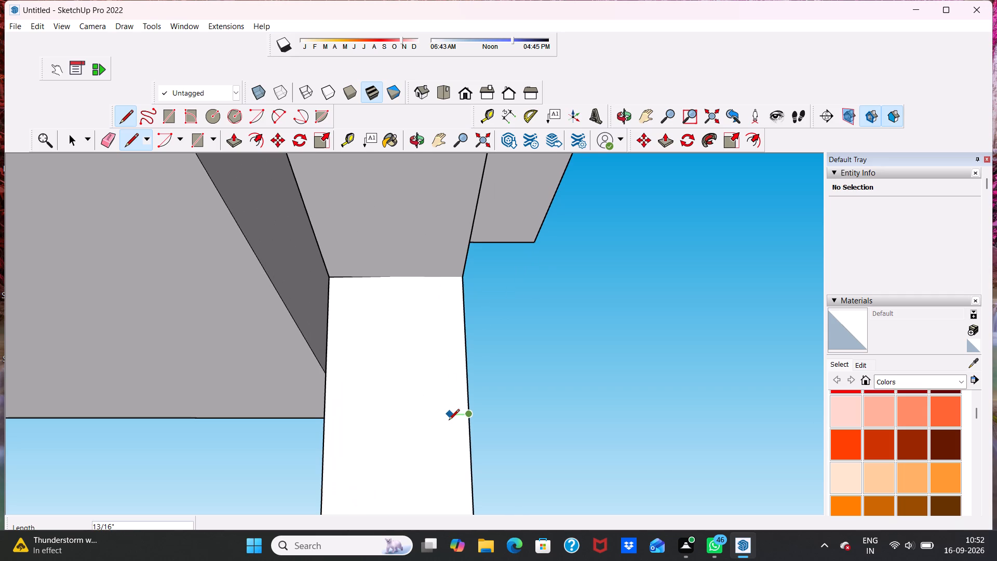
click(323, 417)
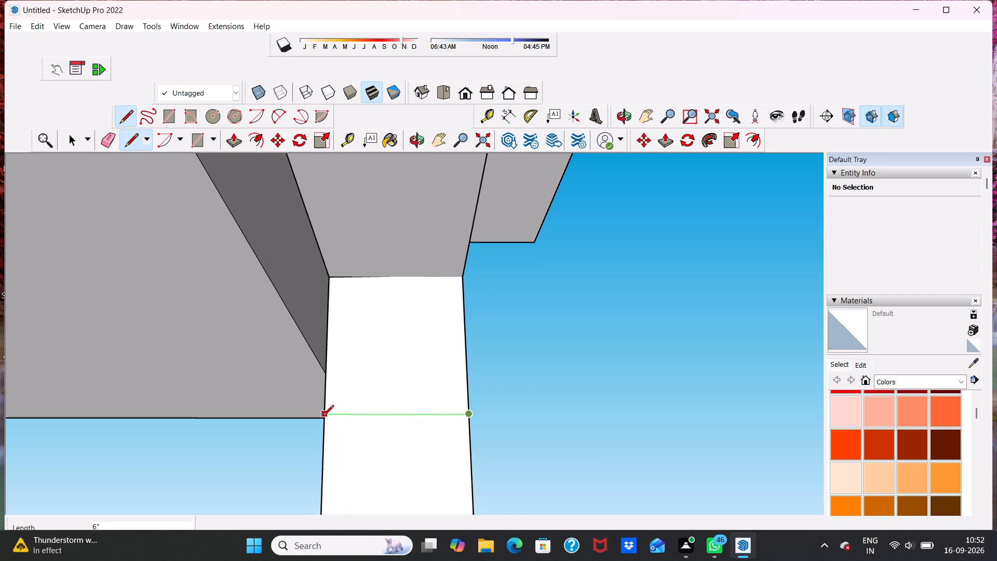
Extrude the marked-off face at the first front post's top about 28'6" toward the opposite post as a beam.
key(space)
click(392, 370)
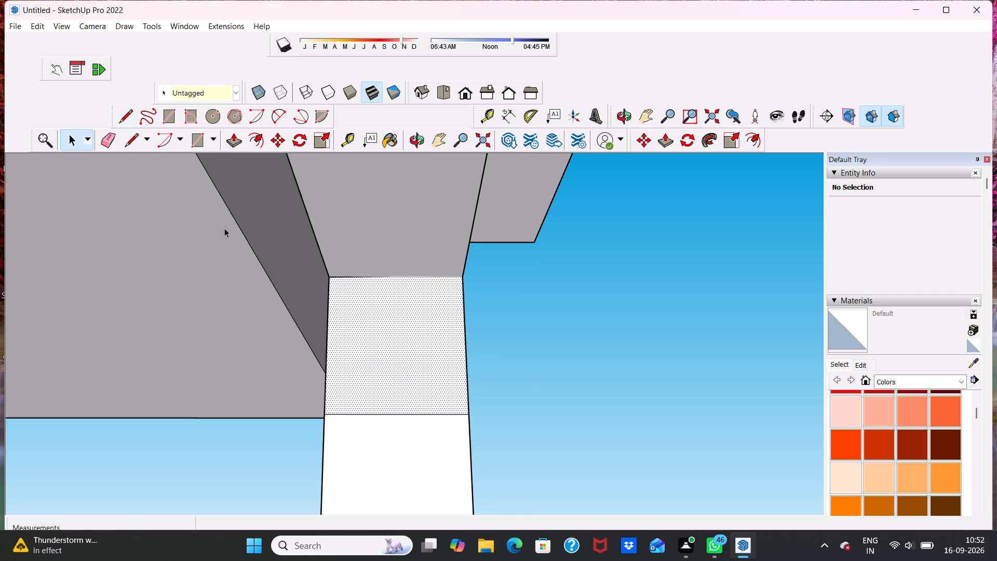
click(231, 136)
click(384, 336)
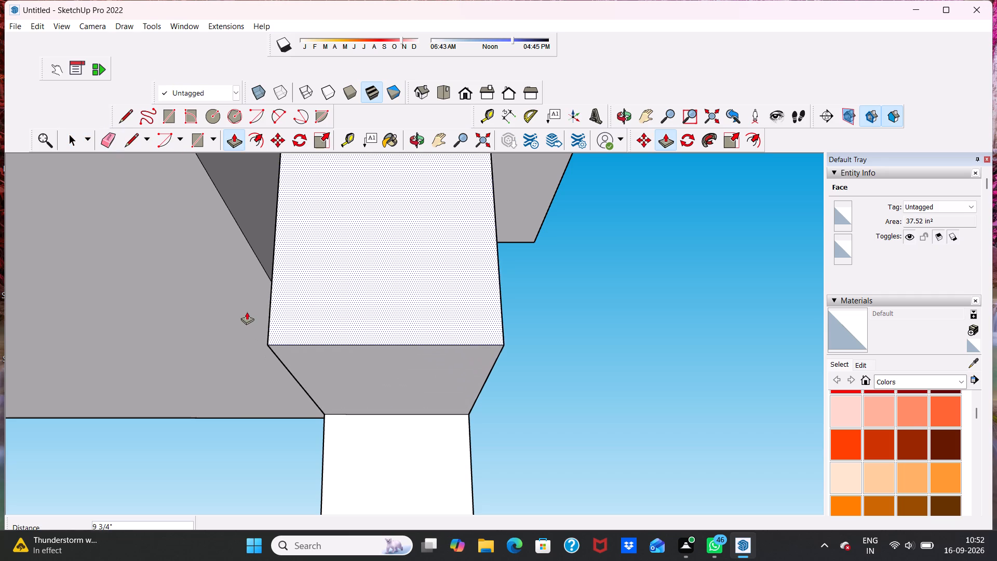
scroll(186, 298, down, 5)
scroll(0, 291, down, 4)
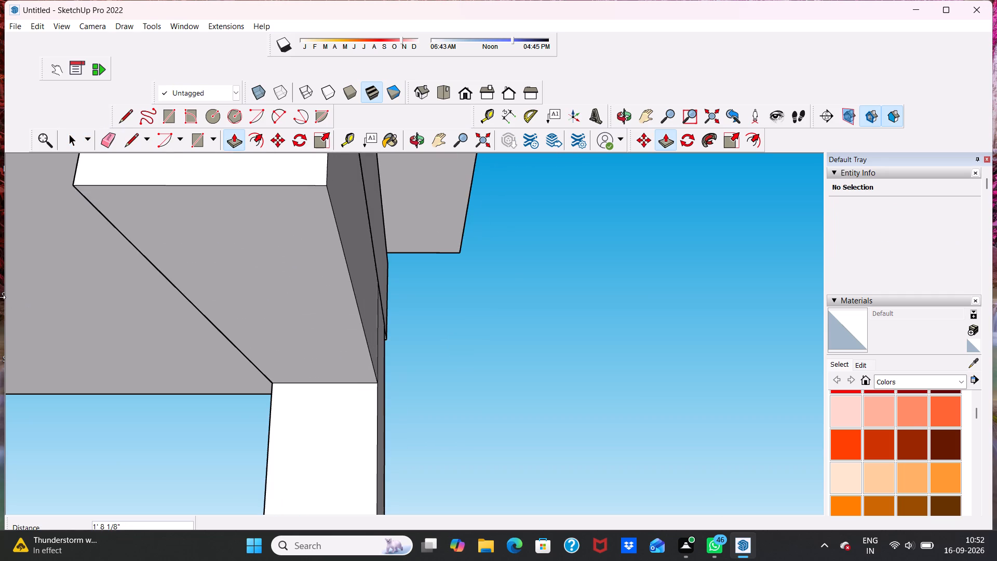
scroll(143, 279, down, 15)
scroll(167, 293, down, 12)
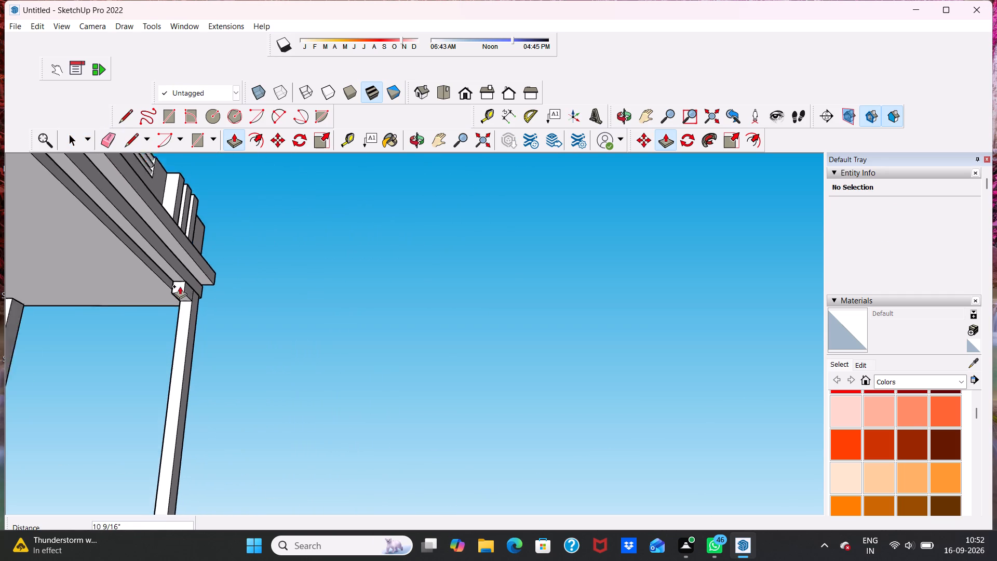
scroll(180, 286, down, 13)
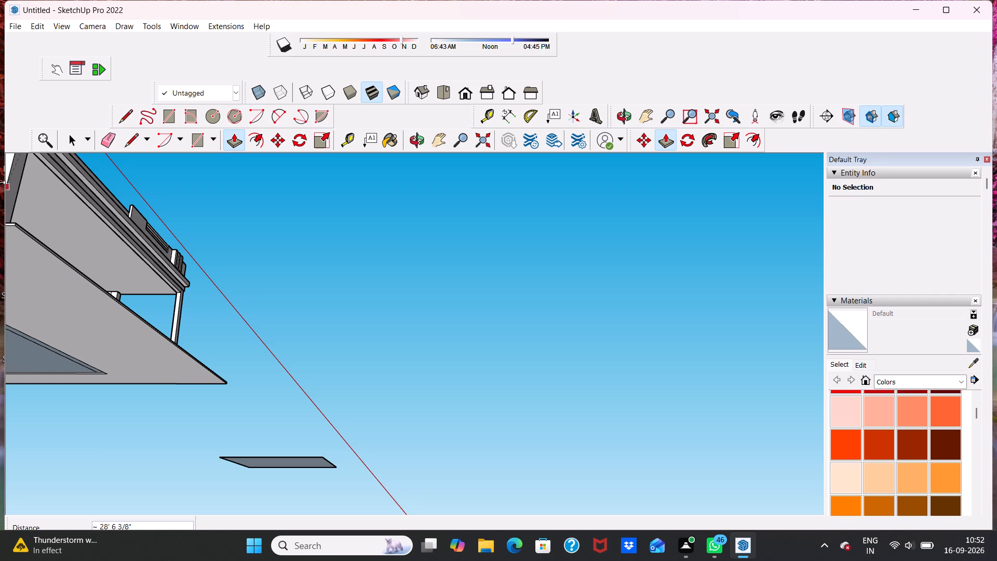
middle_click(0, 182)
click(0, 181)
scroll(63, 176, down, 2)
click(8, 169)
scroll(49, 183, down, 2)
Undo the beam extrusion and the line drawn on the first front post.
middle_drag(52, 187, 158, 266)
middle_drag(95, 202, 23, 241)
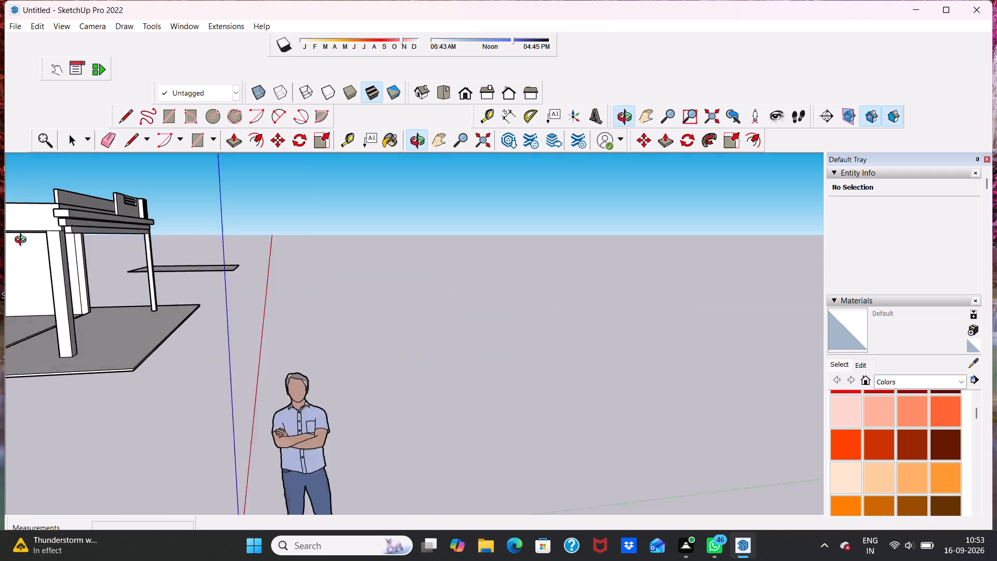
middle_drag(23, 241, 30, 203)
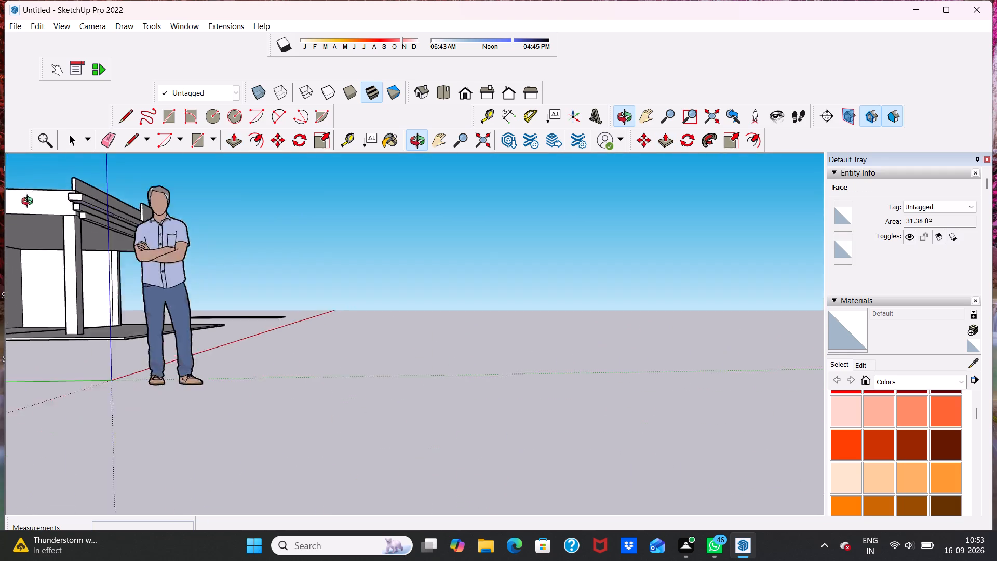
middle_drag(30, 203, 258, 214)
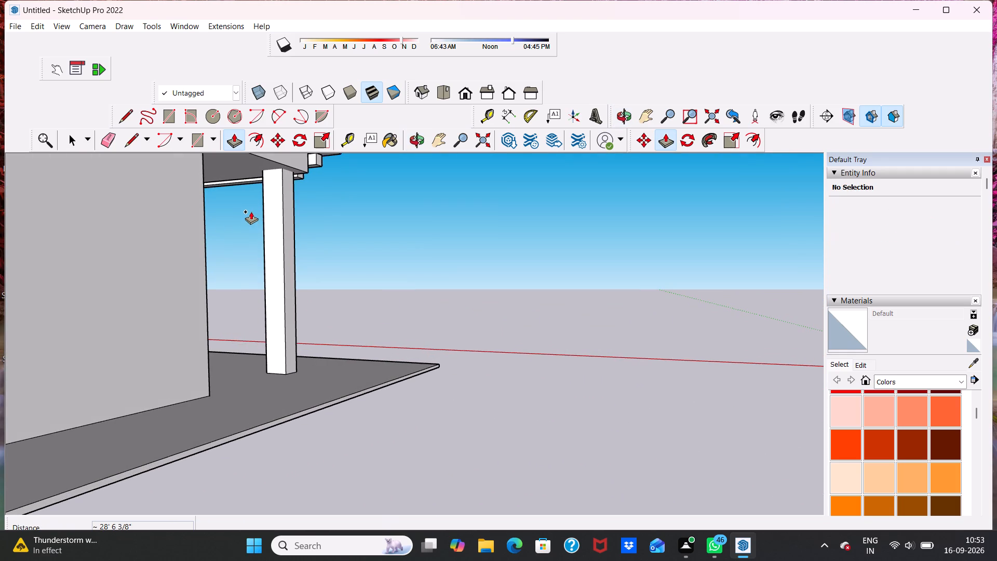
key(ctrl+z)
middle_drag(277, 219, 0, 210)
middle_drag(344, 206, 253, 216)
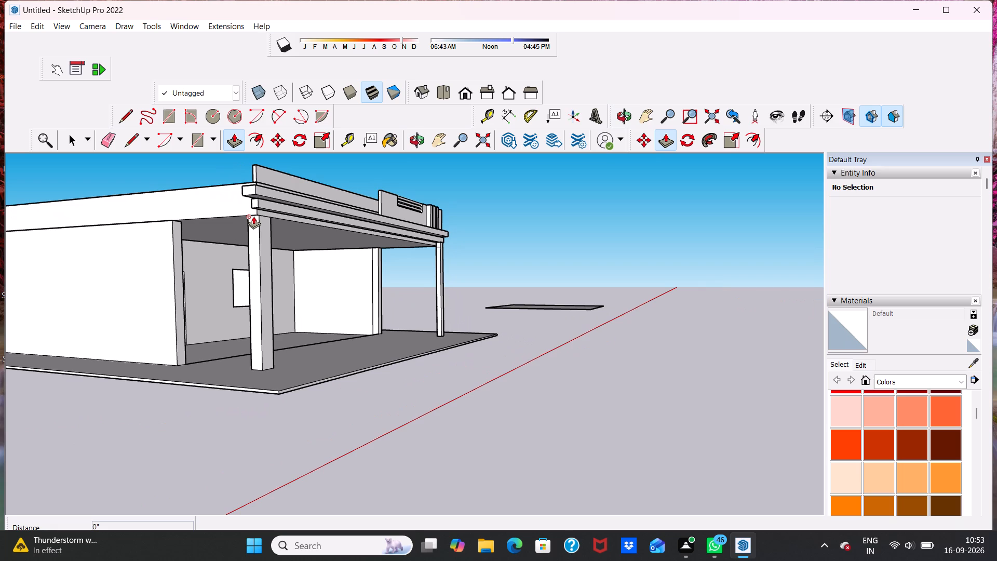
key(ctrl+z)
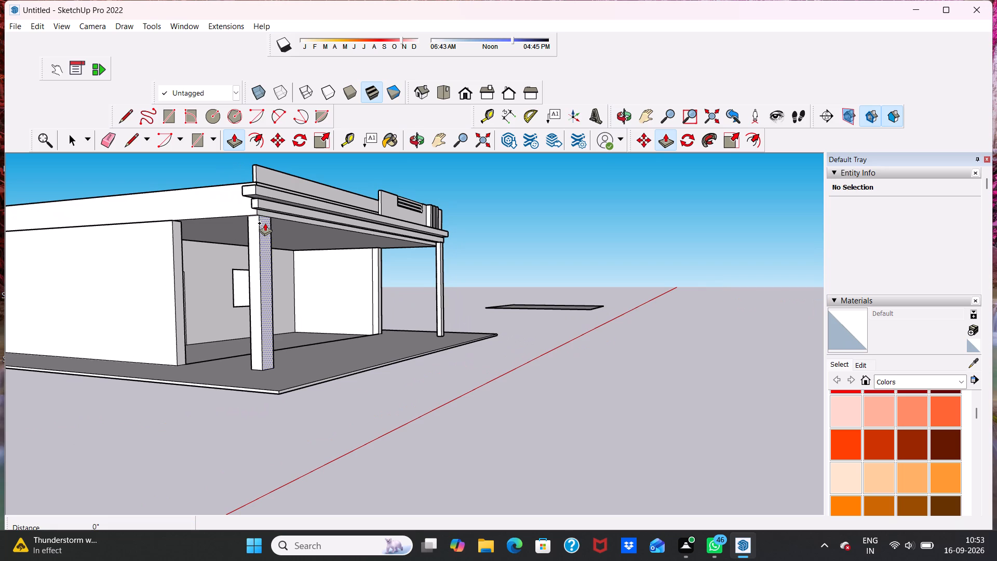
Draw a line about 1'2" long across the second front post's rear face, just below its top.
key(space)
middle_drag(238, 223, 419, 225)
scroll(470, 237, up, 4)
scroll(466, 212, down, 2)
middle_drag(503, 221, 513, 223)
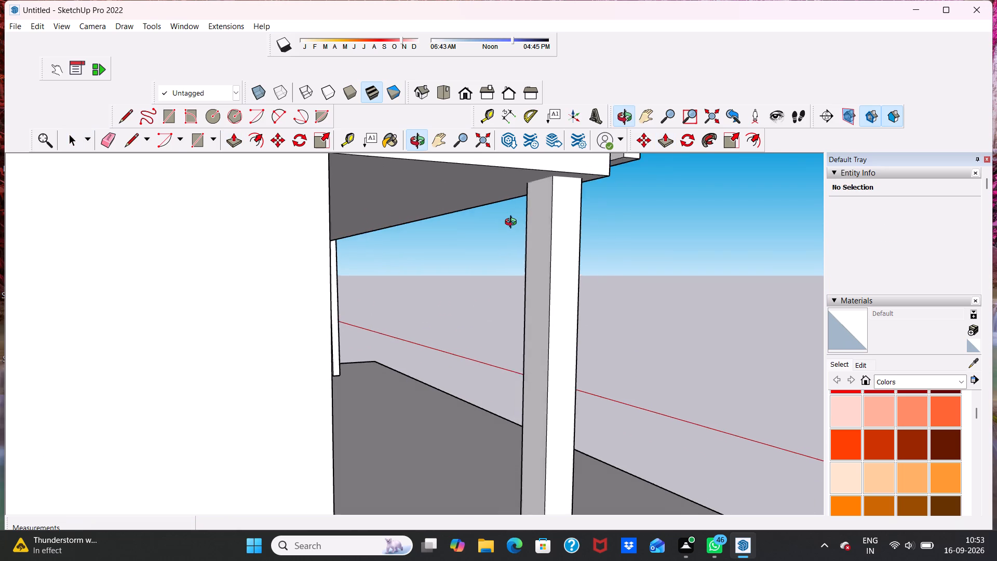
middle_drag(513, 223, 529, 226)
click(119, 120)
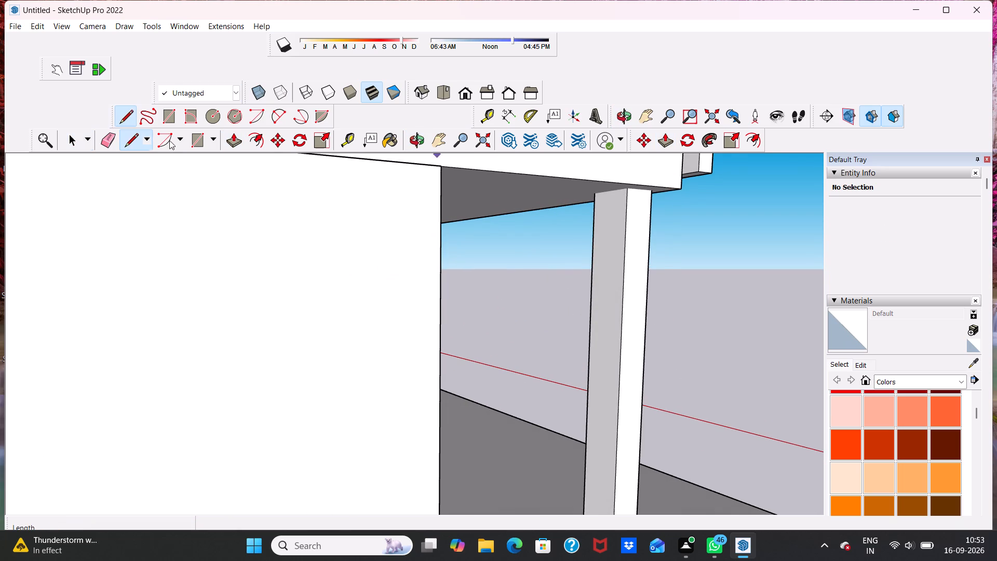
scroll(280, 169, up, 1)
click(612, 237)
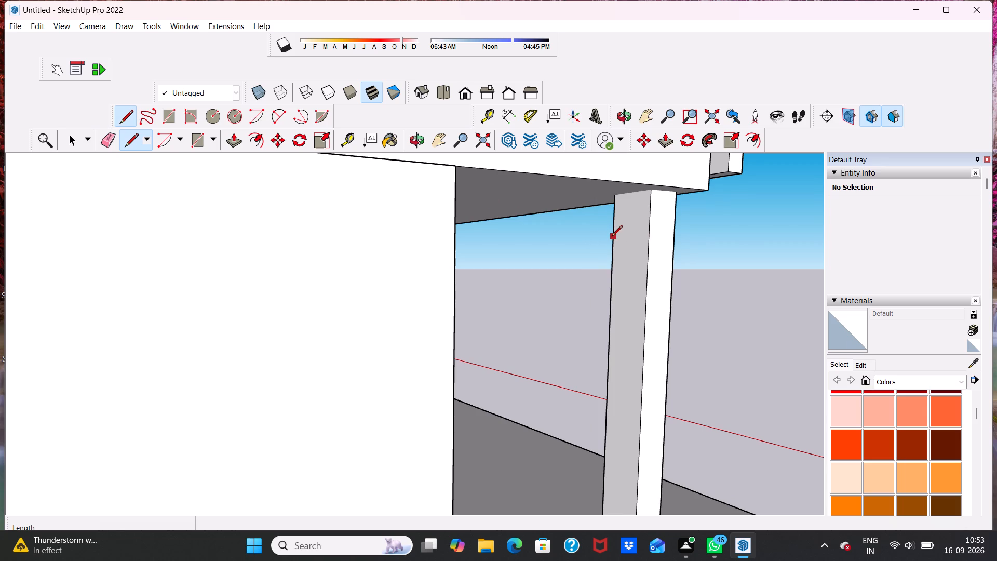
click(645, 238)
Extrude the marked-off face at the second front post's top about 5'6" back toward the side wall as a beam.
key(space)
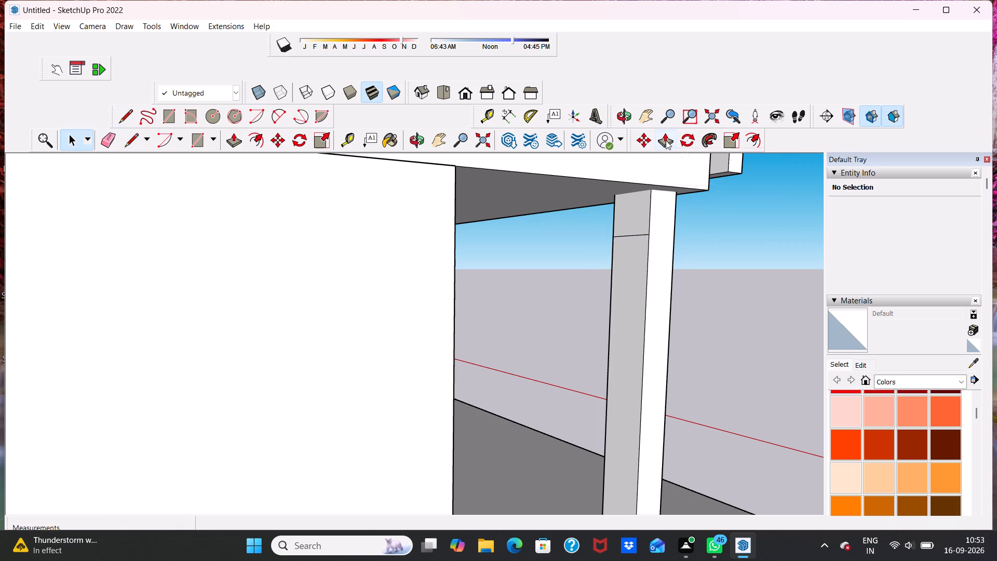
click(665, 142)
click(628, 209)
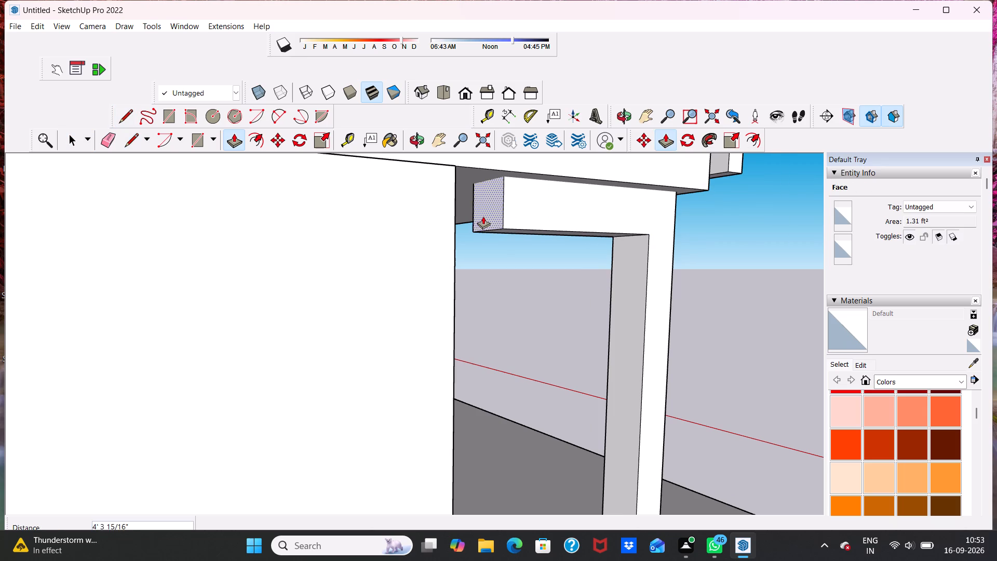
click(436, 212)
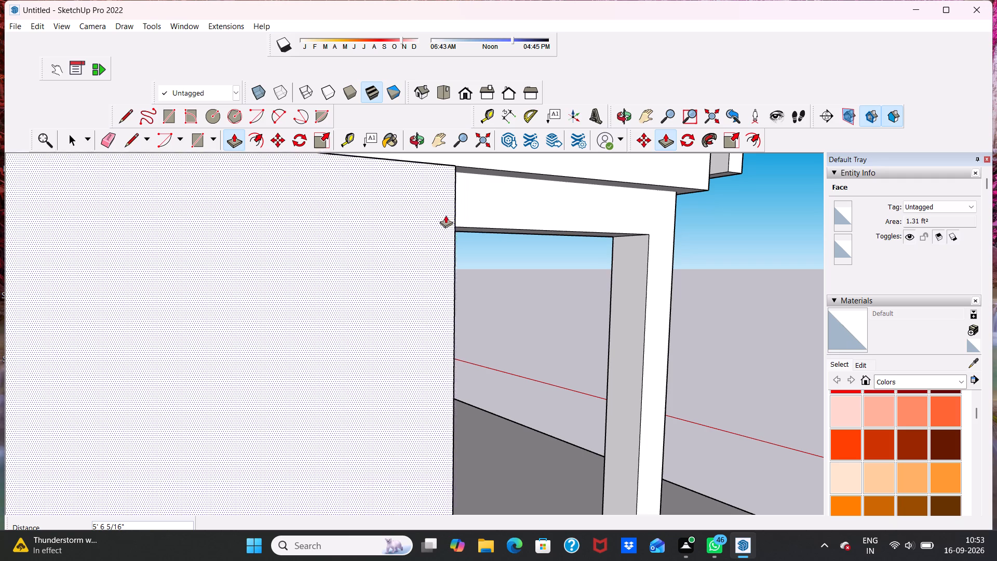
Extend the new beam's rear end face about 8" further so it runs into the side wall.
middle_drag(495, 224, 310, 223)
middle_drag(349, 204, 439, 222)
middle_drag(380, 208, 430, 223)
scroll(420, 216, up, 1)
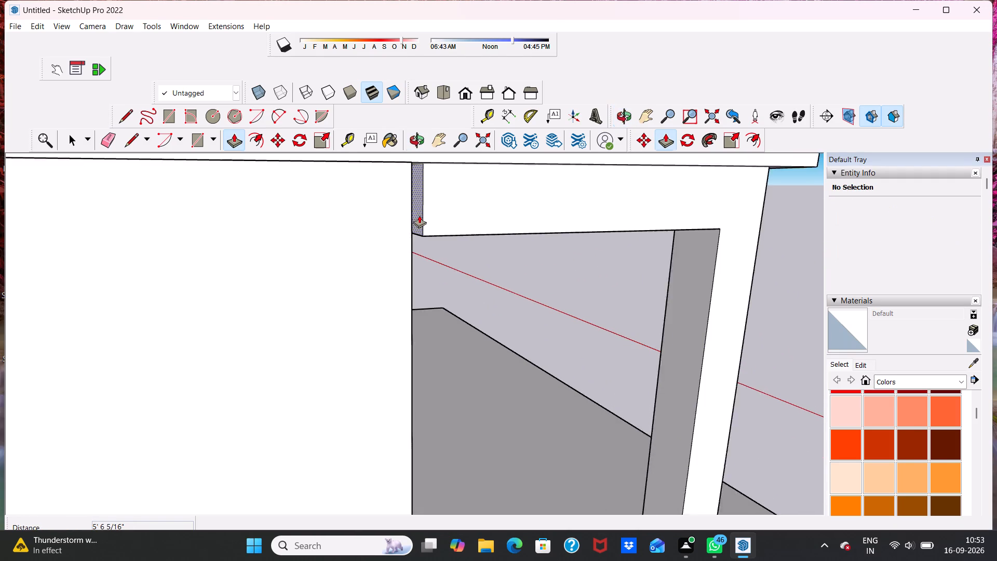
scroll(419, 215, up, 2)
drag(418, 214, 372, 220)
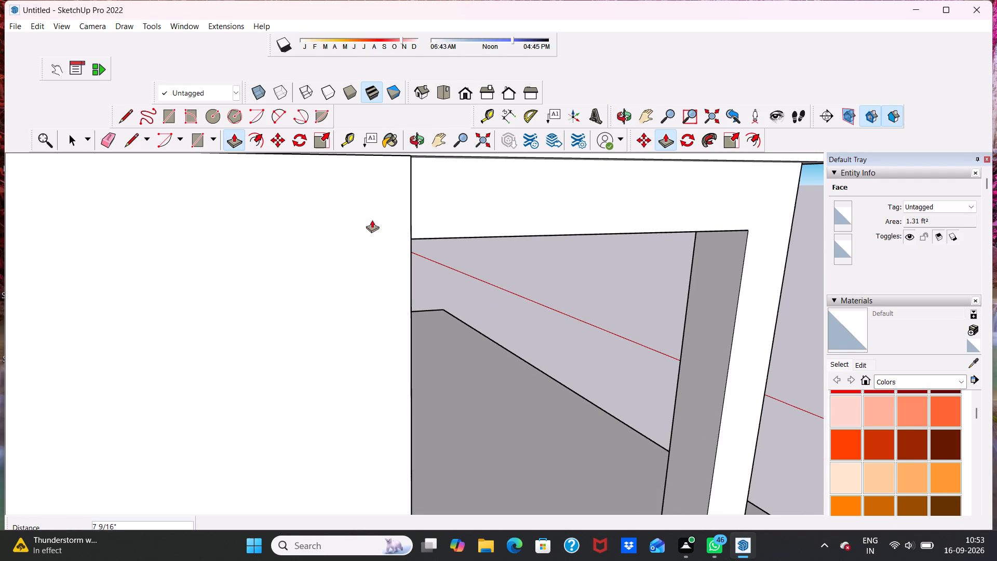
drag(372, 220, 371, 220)
Pull the outer face of the second post and its beam outward, flush with the side wall's outer face.
middle_drag(390, 223, 164, 216)
scroll(389, 220, down, 2)
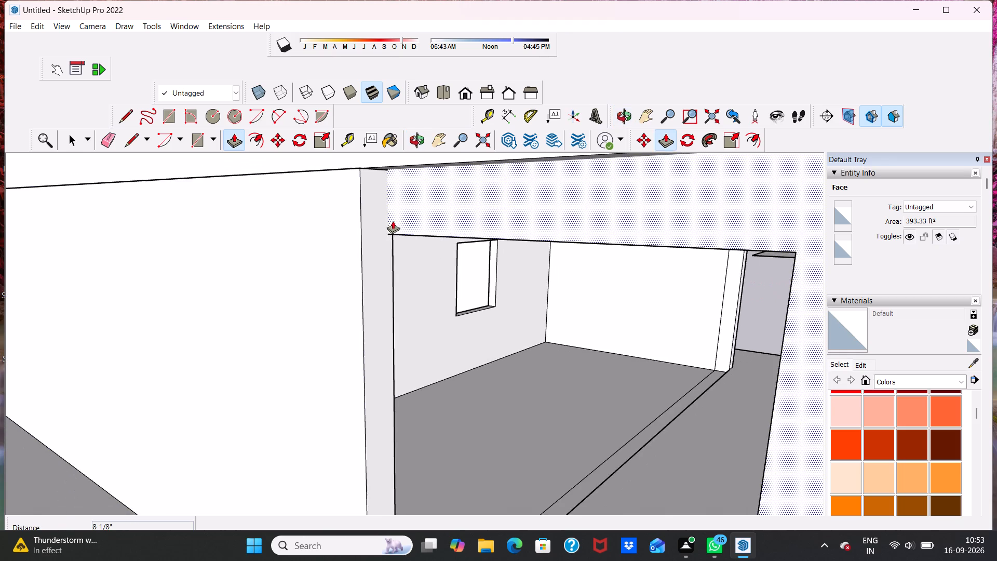
middle_drag(393, 220, 182, 213)
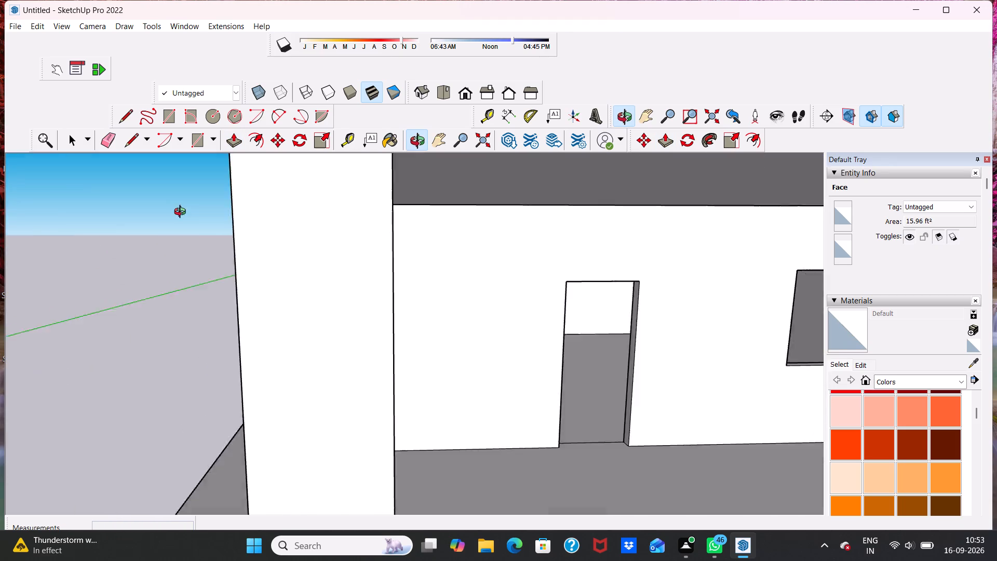
middle_drag(182, 213, 0, 202)
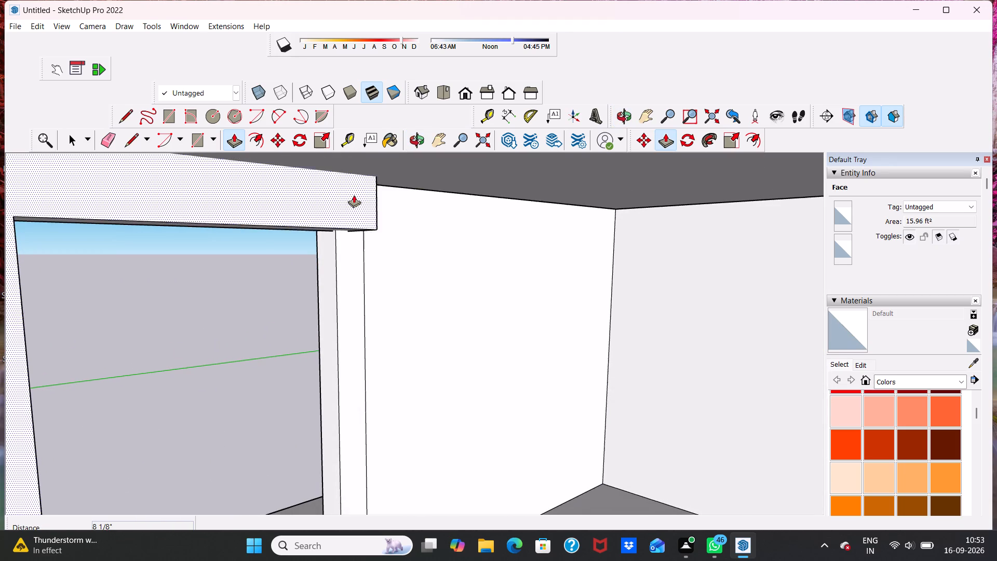
middle_drag(413, 199, 731, 206)
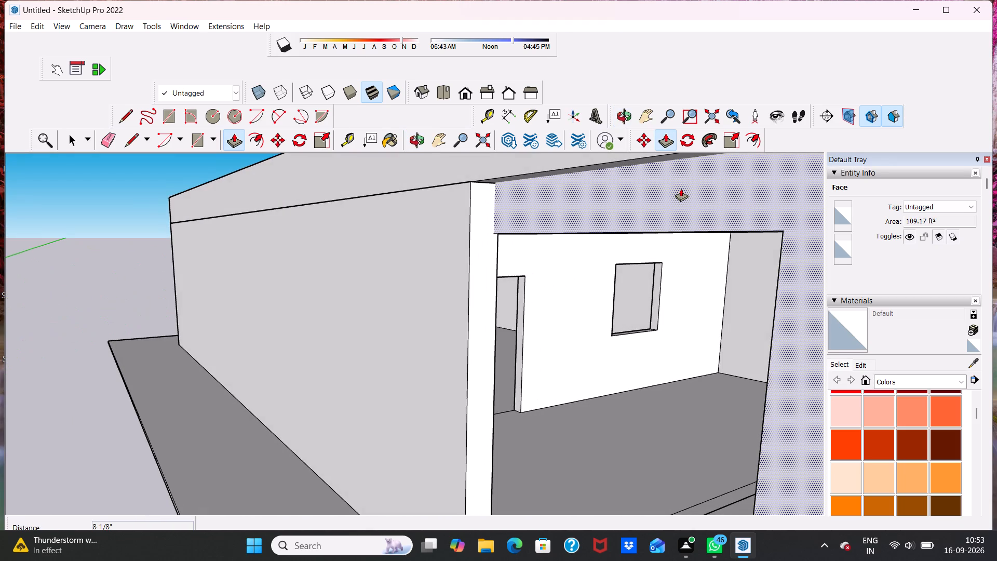
drag(680, 189, 657, 201)
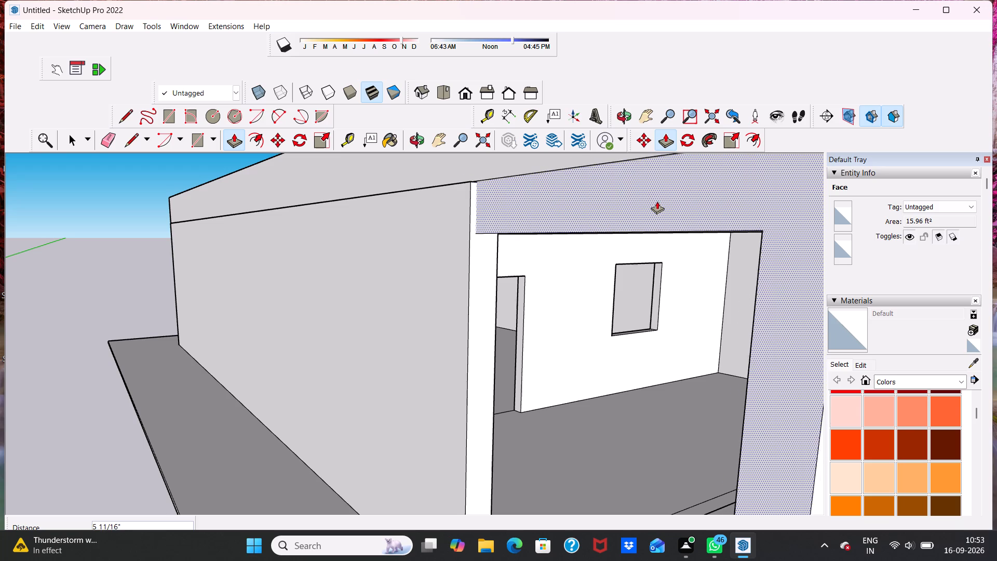
drag(657, 201, 653, 209)
scroll(653, 209, up, 5)
drag(540, 211, 543, 221)
scroll(523, 217, up, 3)
drag(428, 221, 427, 219)
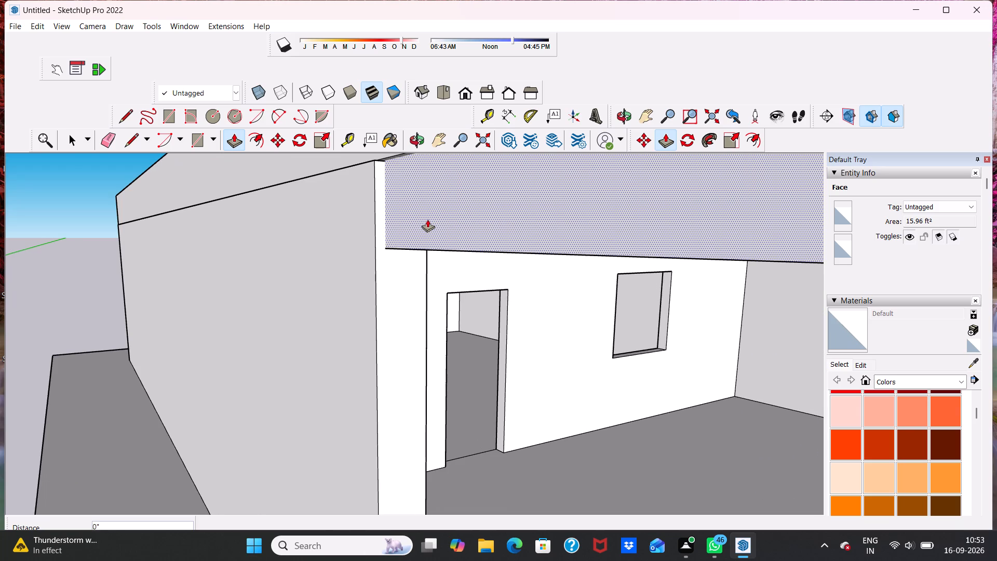
drag(427, 219, 421, 223)
click(421, 223)
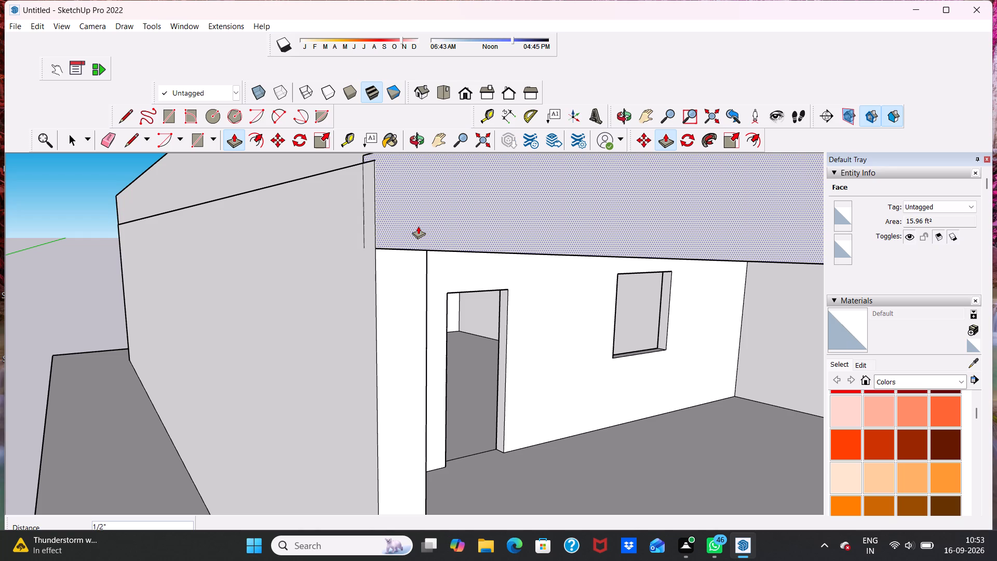
click(418, 226)
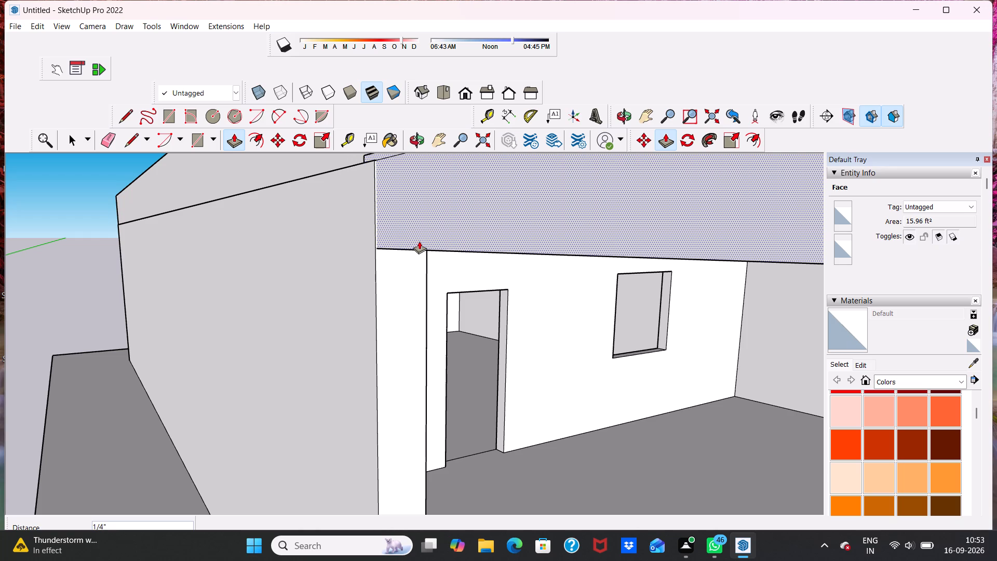
click(418, 242)
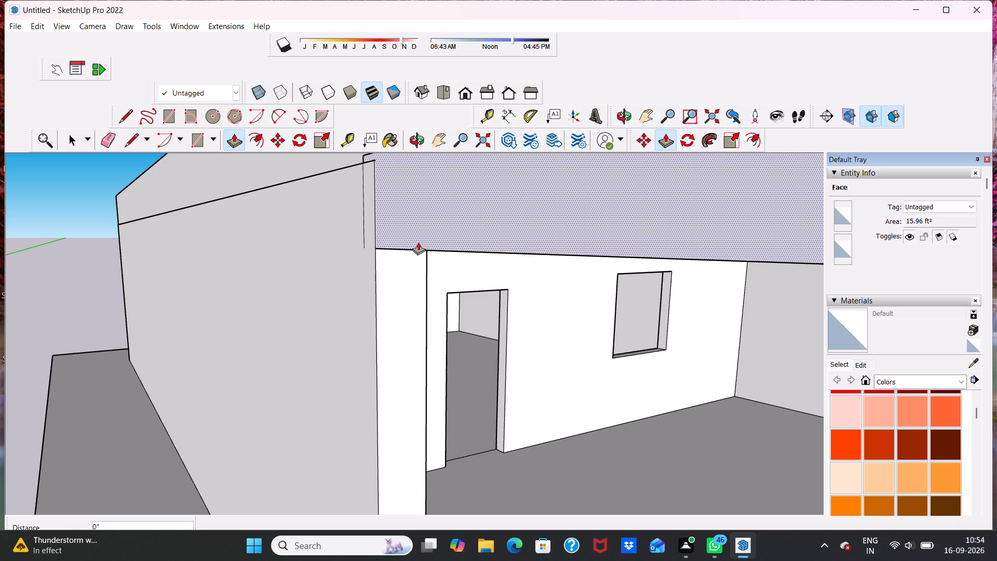
click(418, 242)
Push the inner face of the second post and its beam outward, in line with the side wall's inner face.
middle_drag(400, 280, 132, 276)
scroll(143, 269, up, 1)
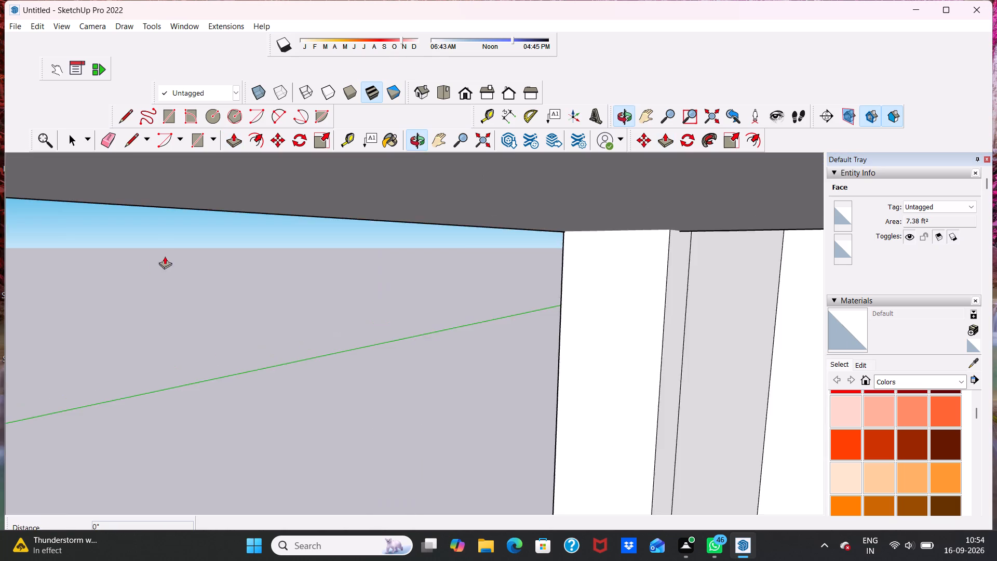
scroll(192, 258, down, 5)
scroll(341, 246, down, 2)
scroll(304, 253, up, 5)
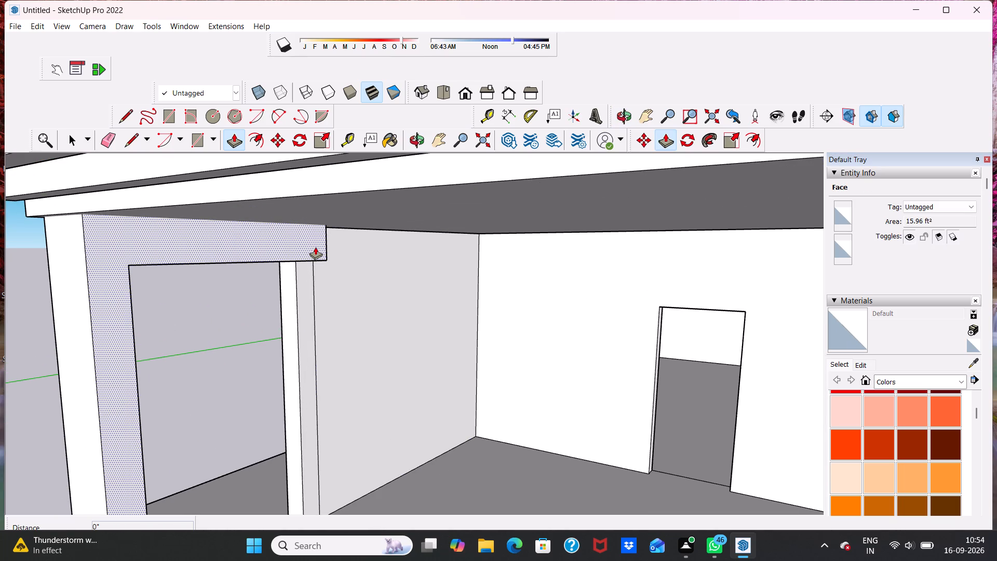
drag(315, 247, 289, 250)
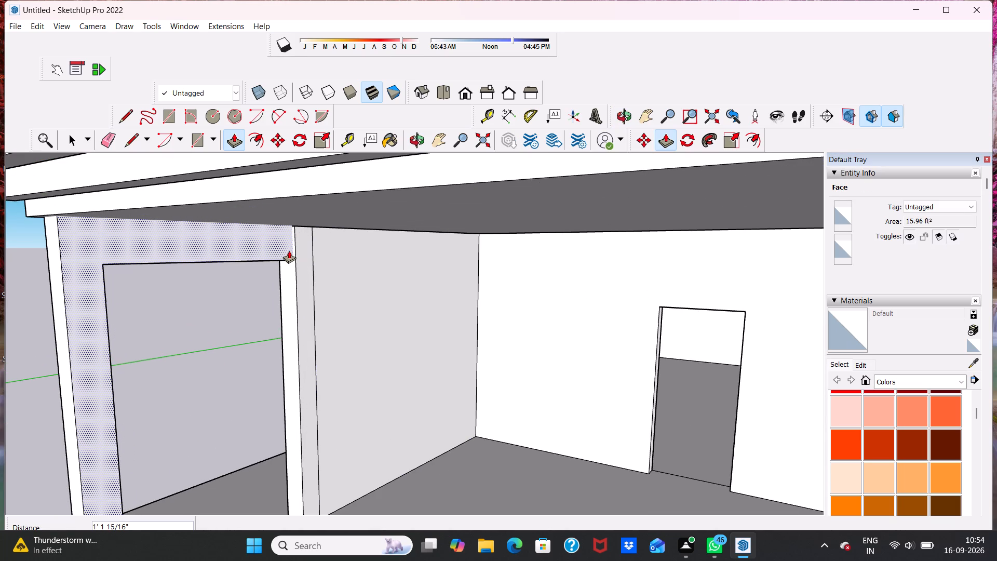
drag(289, 250, 291, 251)
click(291, 251)
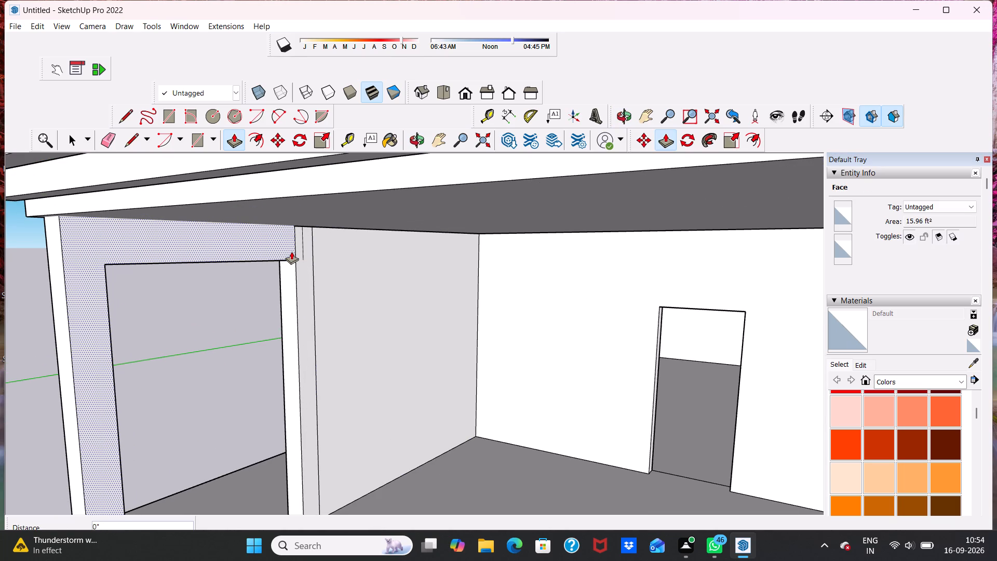
middle_drag(288, 259, 394, 251)
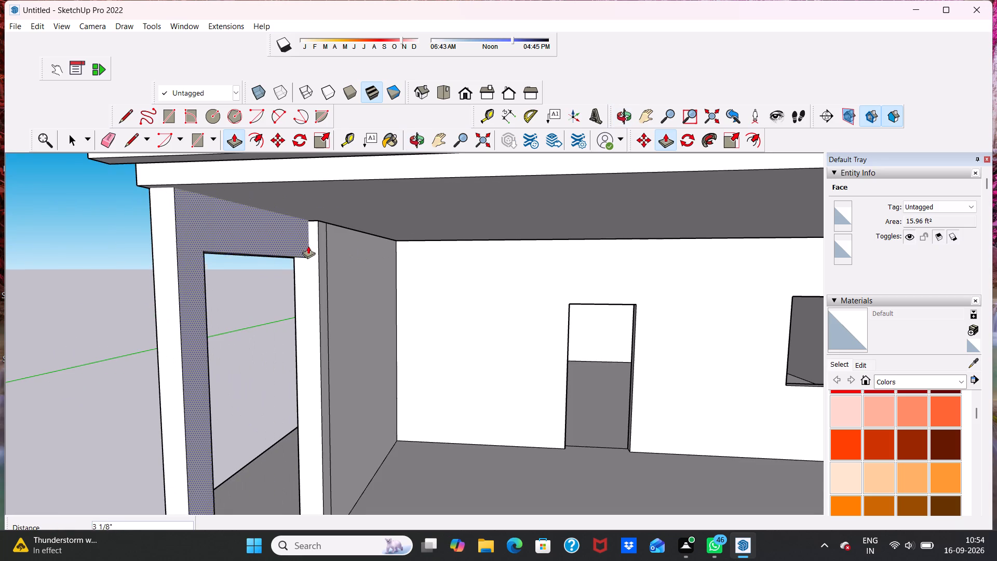
click(316, 253)
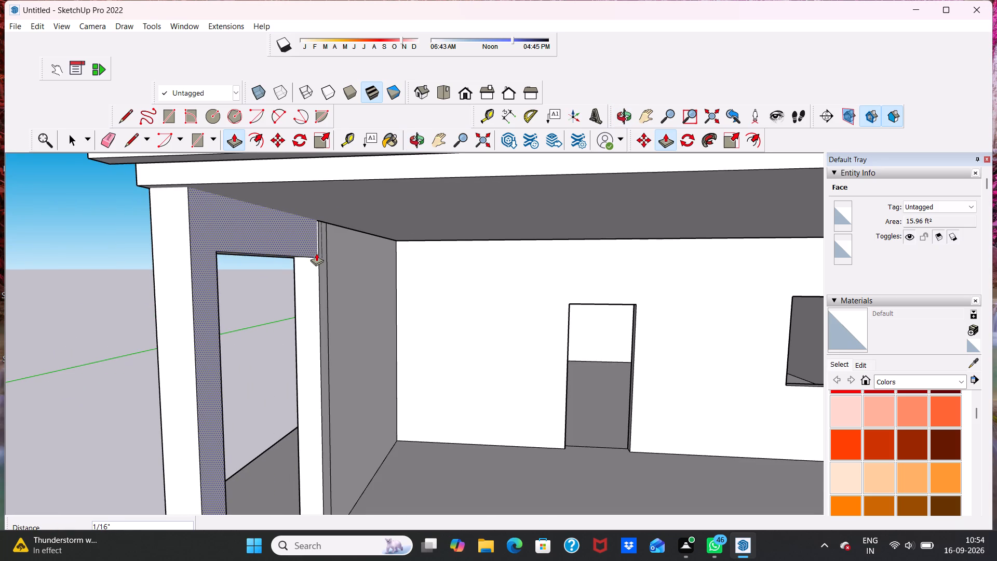
middle_drag(336, 252, 223, 268)
scroll(252, 262, up, 4)
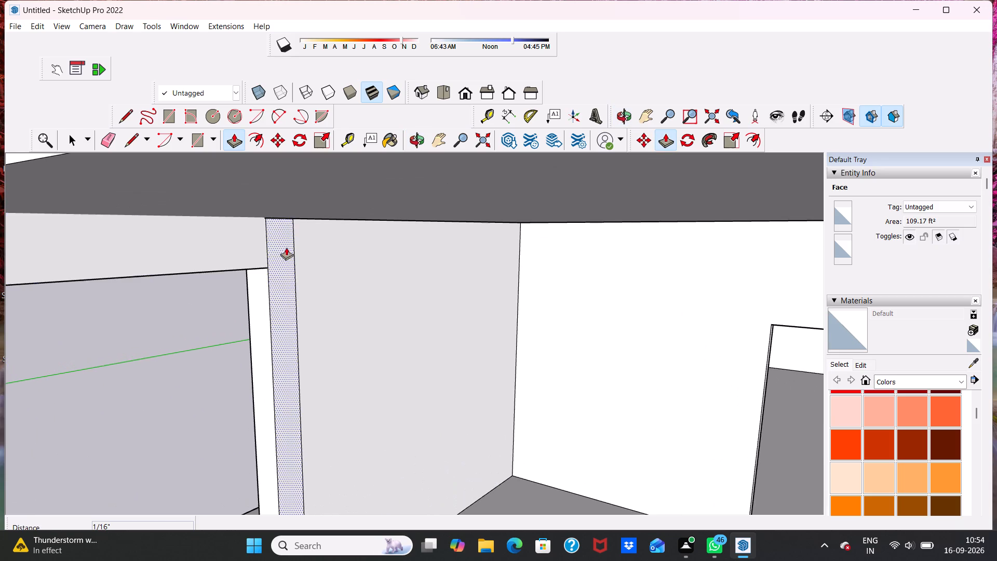
key(space)
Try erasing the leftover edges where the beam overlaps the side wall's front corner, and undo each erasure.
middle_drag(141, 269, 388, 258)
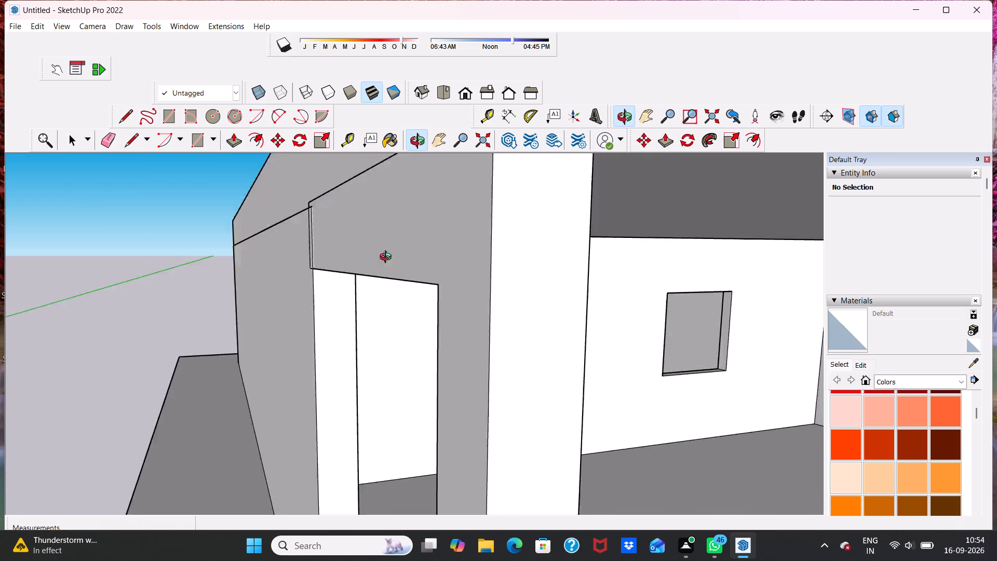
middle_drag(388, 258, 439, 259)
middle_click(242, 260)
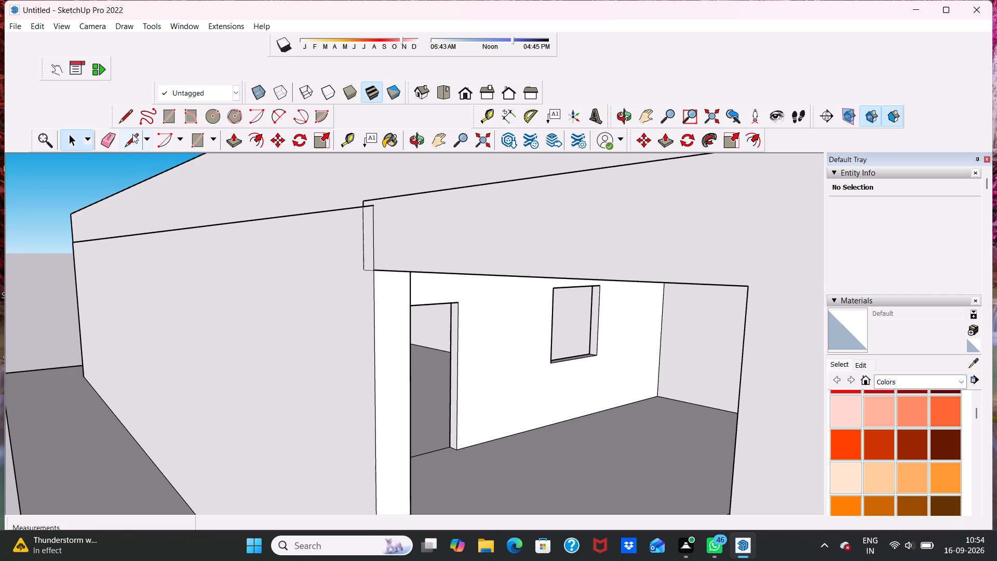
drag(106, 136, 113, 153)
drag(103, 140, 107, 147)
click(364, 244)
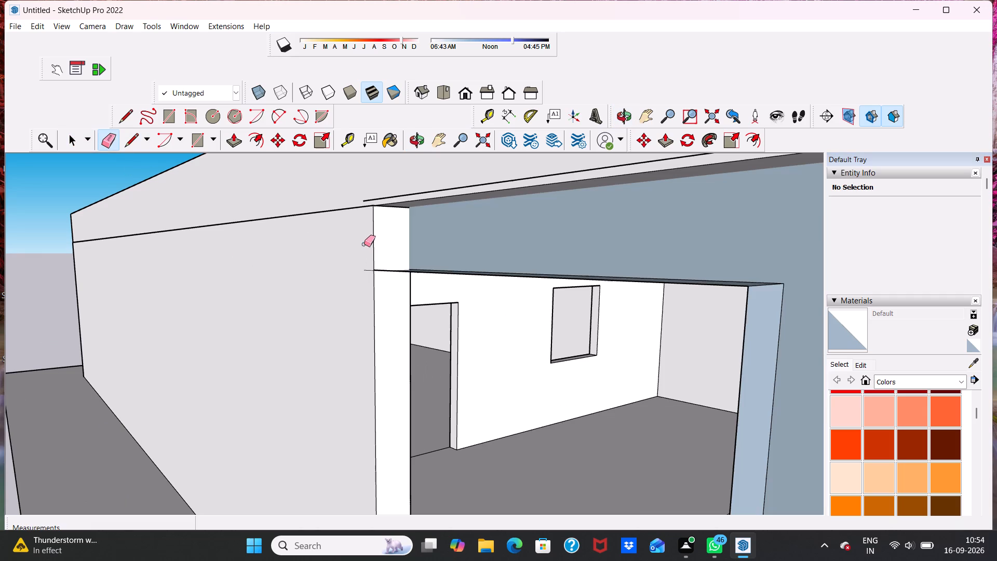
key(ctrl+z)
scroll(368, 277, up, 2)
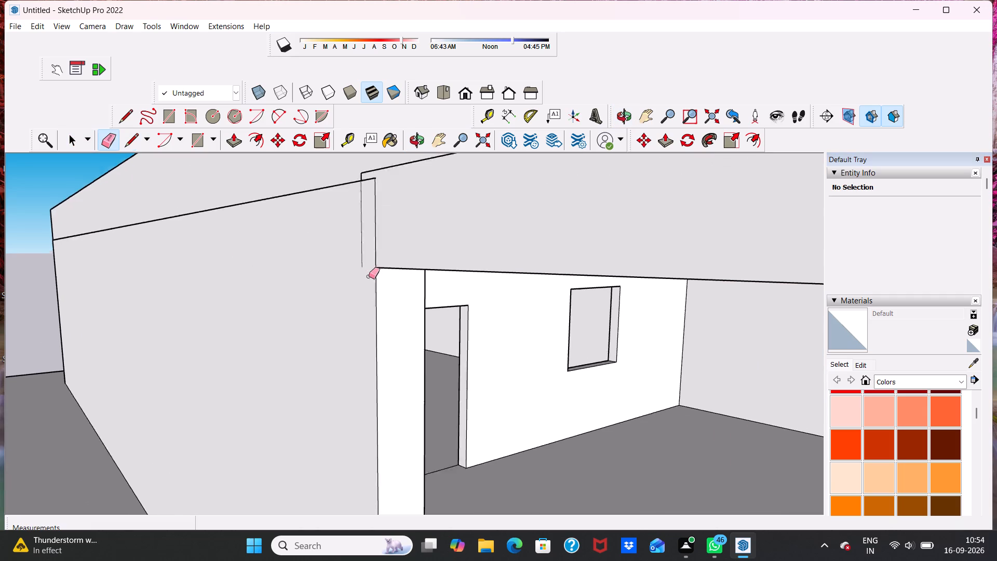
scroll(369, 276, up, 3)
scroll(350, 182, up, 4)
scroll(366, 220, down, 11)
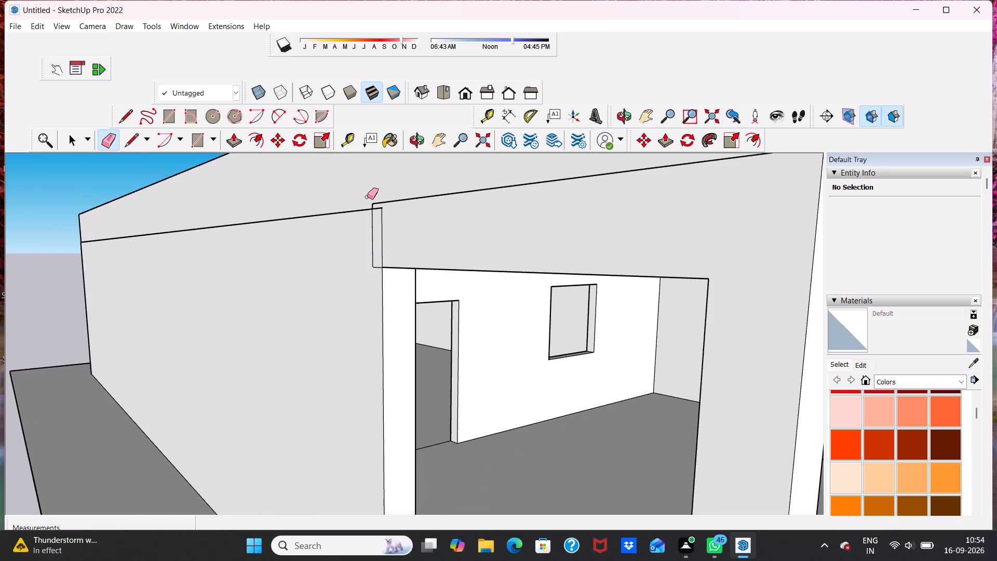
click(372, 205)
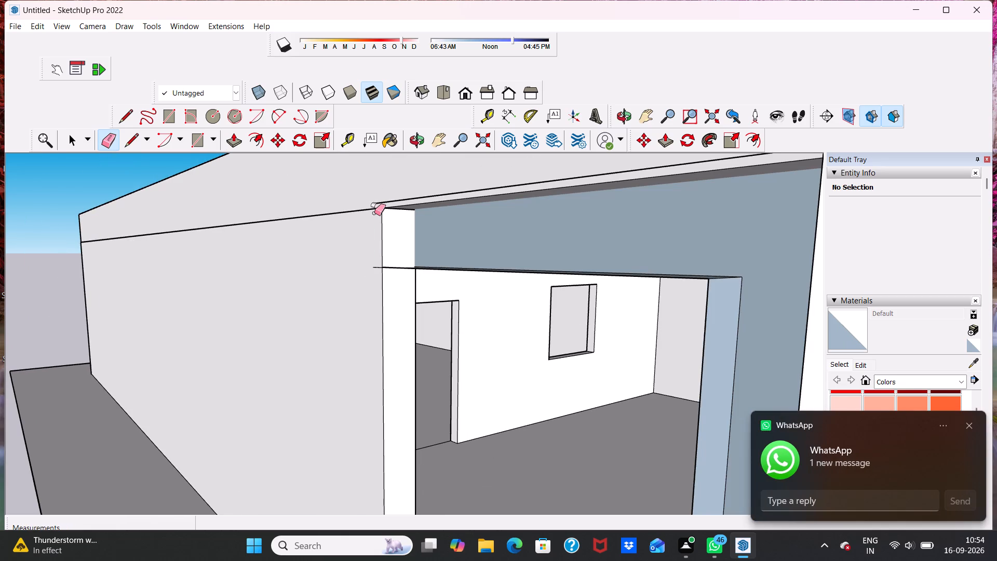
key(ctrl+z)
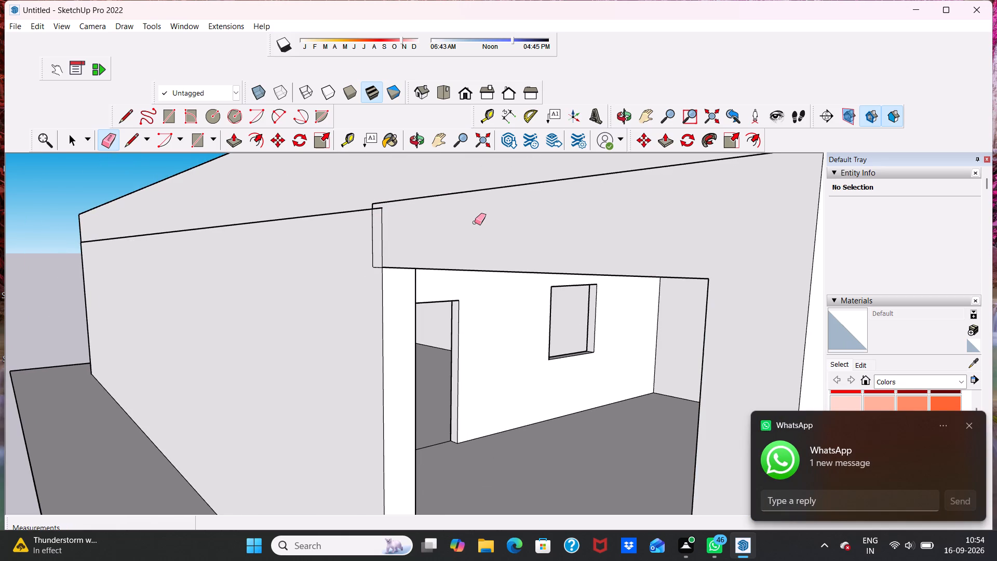
Examine the beam, front posts and roof overhang from the front and the side of the building.
key(space)
middle_drag(462, 230, 366, 223)
scroll(358, 219, down, 10)
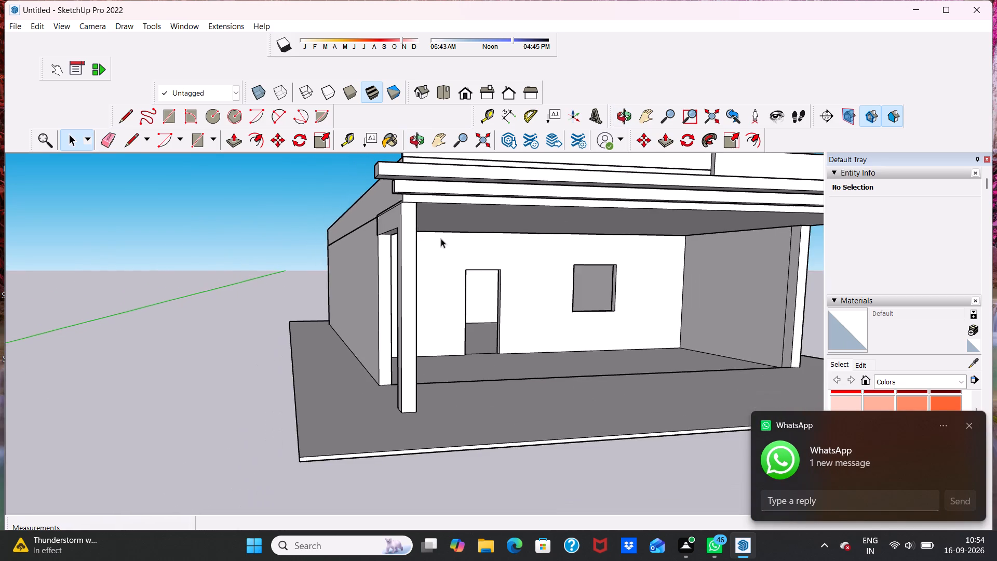
middle_drag(469, 245, 402, 278)
scroll(470, 247, down, 1)
middle_drag(428, 266, 416, 246)
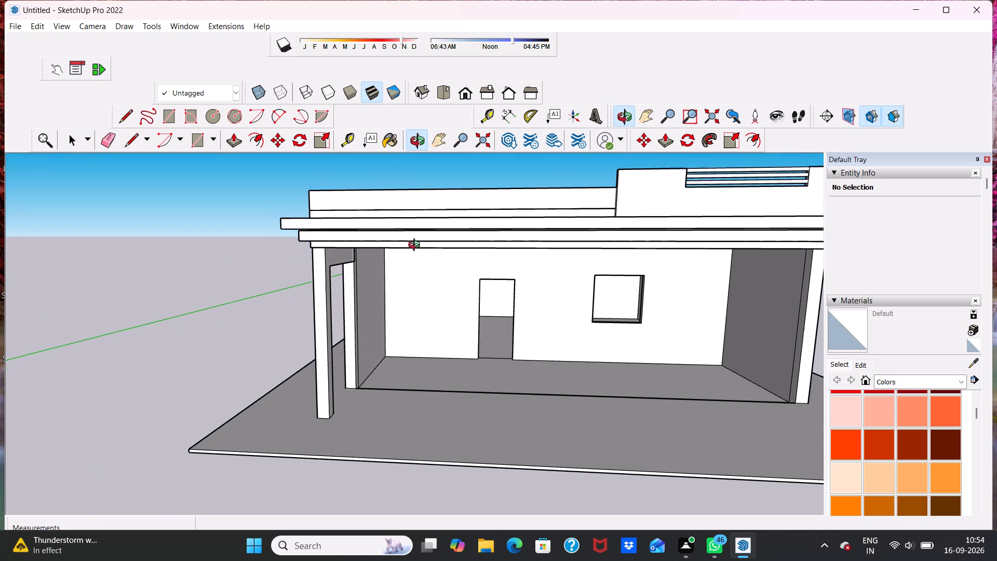
middle_drag(416, 246, 417, 246)
middle_drag(453, 251, 518, 264)
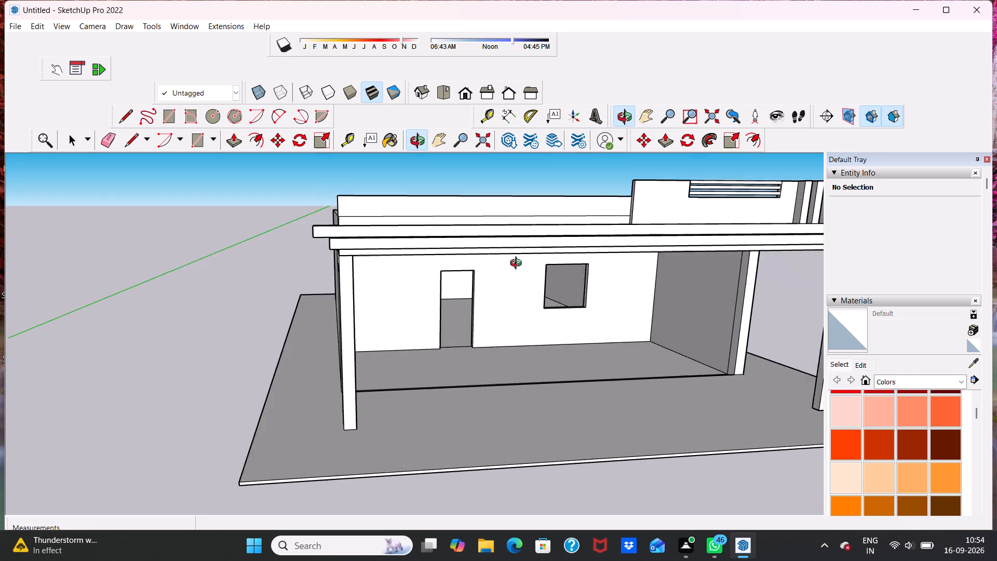
middle_drag(518, 264, 524, 265)
middle_drag(492, 266, 469, 271)
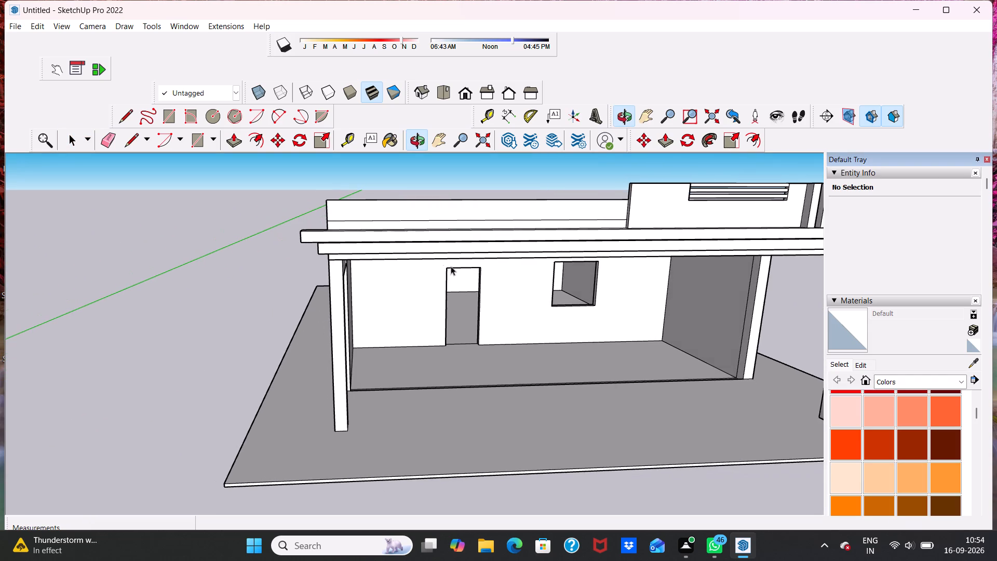
middle_drag(428, 267, 494, 303)
scroll(439, 305, up, 3)
scroll(436, 304, down, 1)
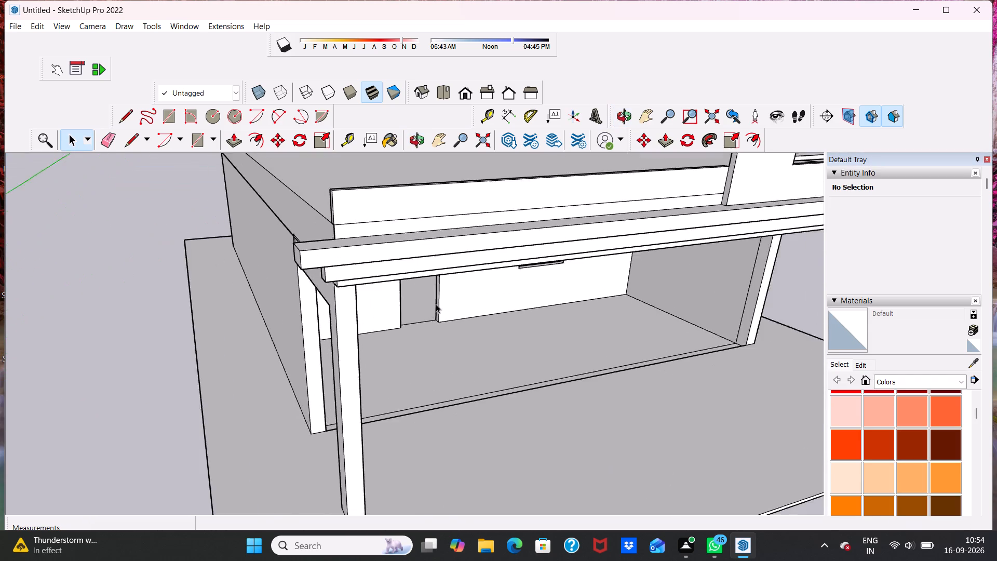
scroll(436, 304, down, 2)
middle_drag(436, 309, 406, 279)
middle_drag(266, 323, 504, 323)
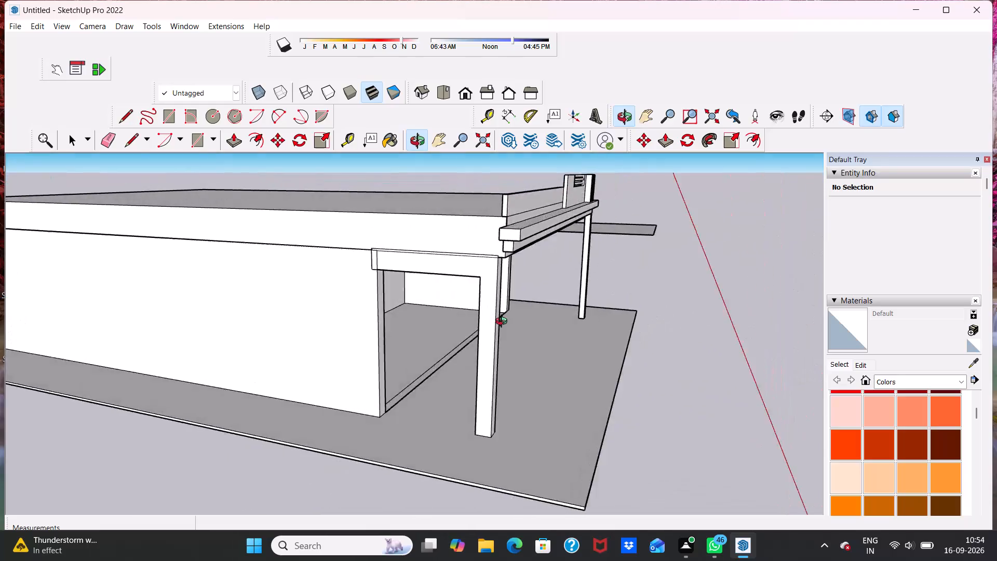
Pull the base slab's edge beside the side wall outward by about 3' 2", and extend it outward once more.
middle_drag(504, 323, 541, 316)
scroll(281, 521, up, 3)
scroll(307, 451, up, 4)
click(306, 444)
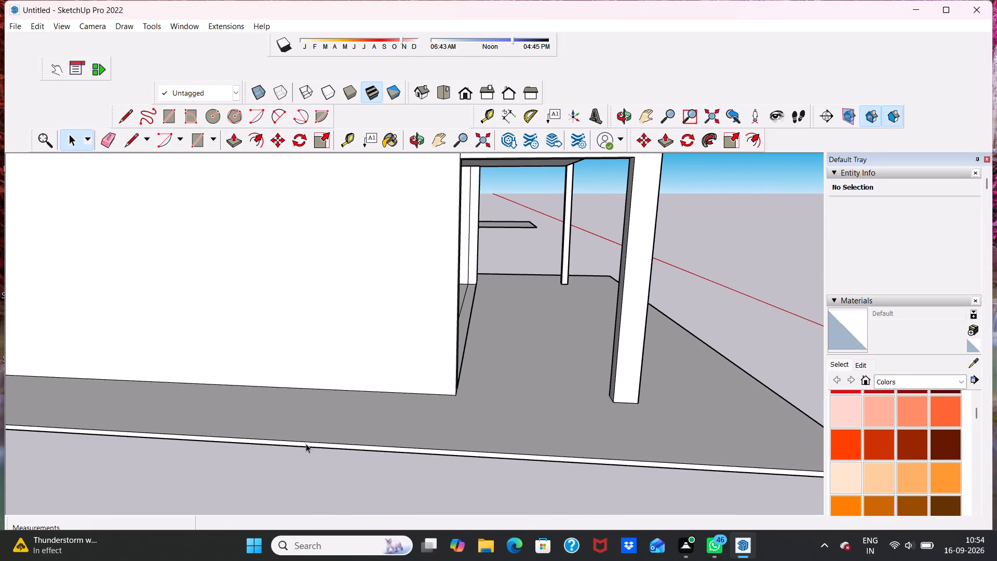
click(302, 445)
scroll(302, 445, up, 5)
click(302, 445)
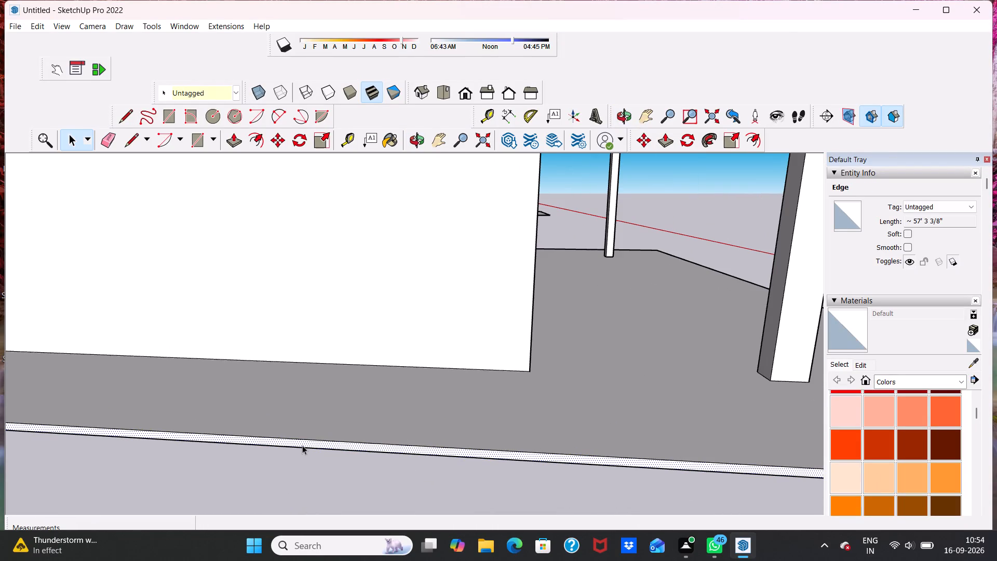
click(232, 139)
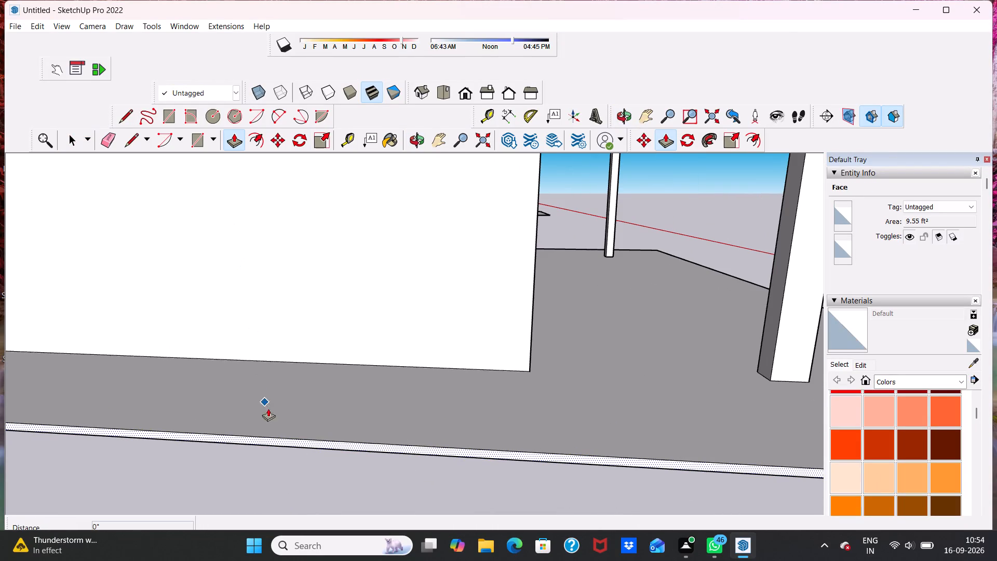
drag(283, 440, 241, 496)
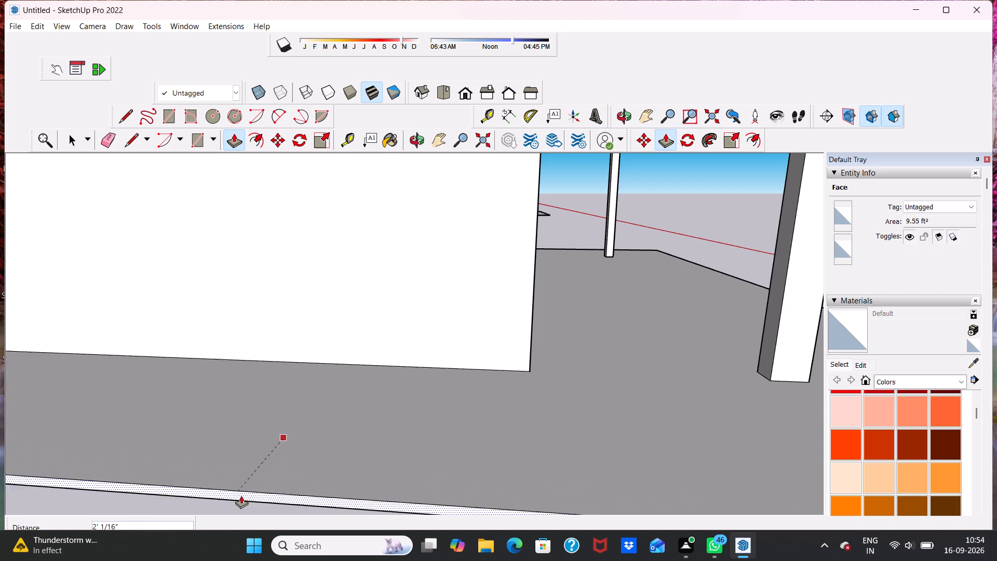
drag(241, 496, 218, 518)
scroll(279, 385, down, 4)
scroll(317, 365, down, 2)
scroll(255, 429, up, 1)
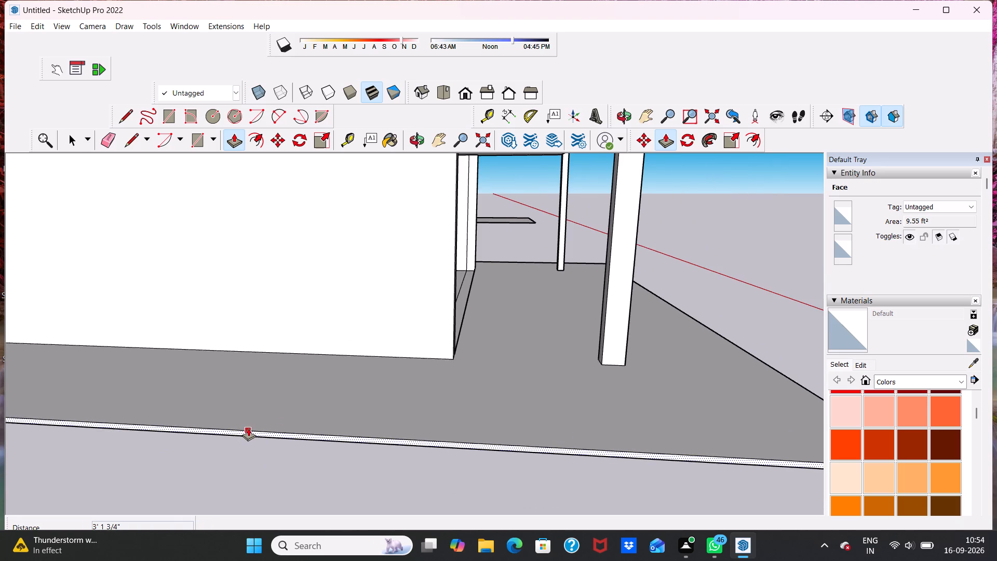
drag(248, 428, 232, 461)
key(space)
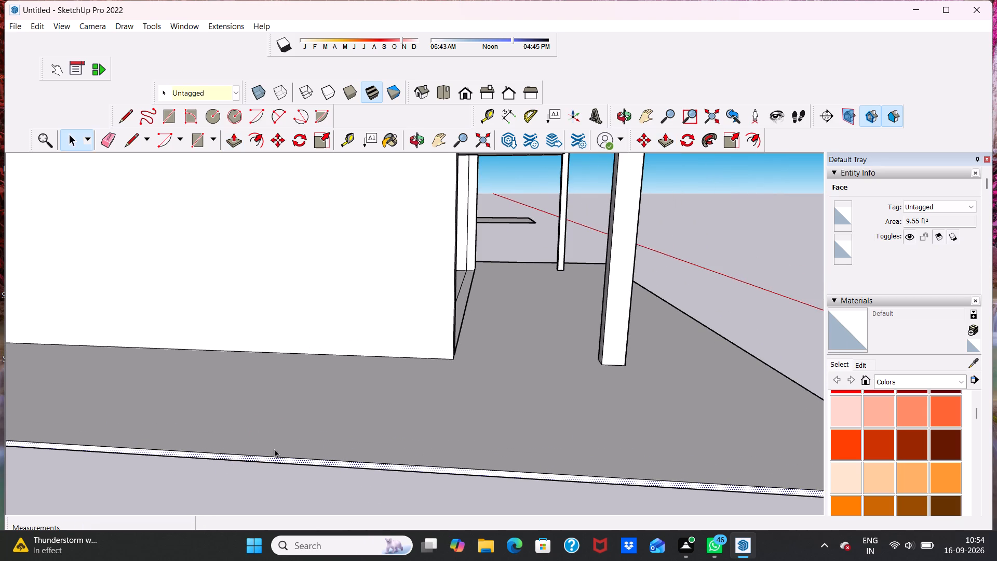
Examine the widened slab, side wall and corner post from the front and side of the building.
middle_drag(332, 430, 23, 385)
scroll(139, 378, down, 2)
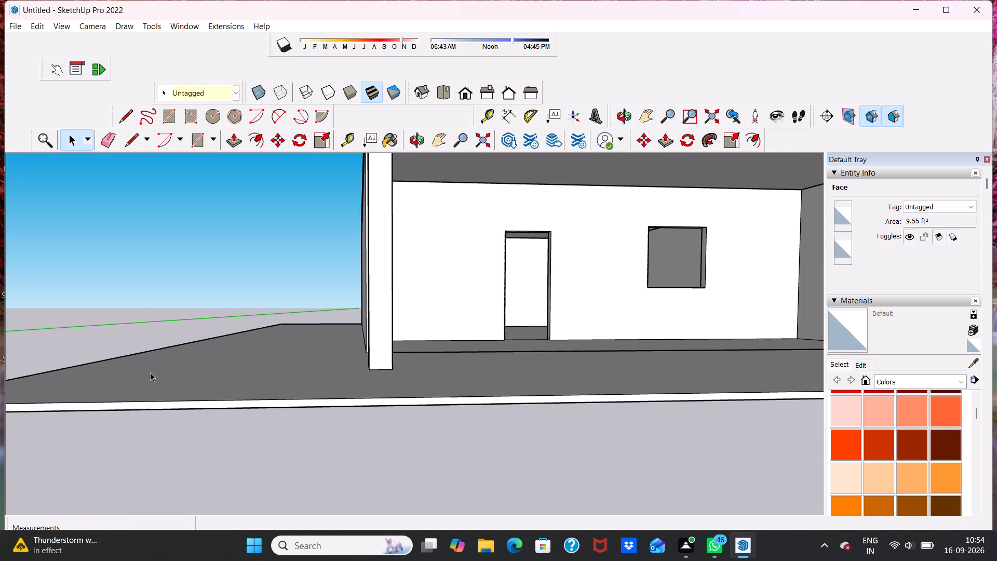
middle_drag(150, 372, 110, 442)
scroll(186, 362, down, 6)
middle_drag(298, 319, 357, 319)
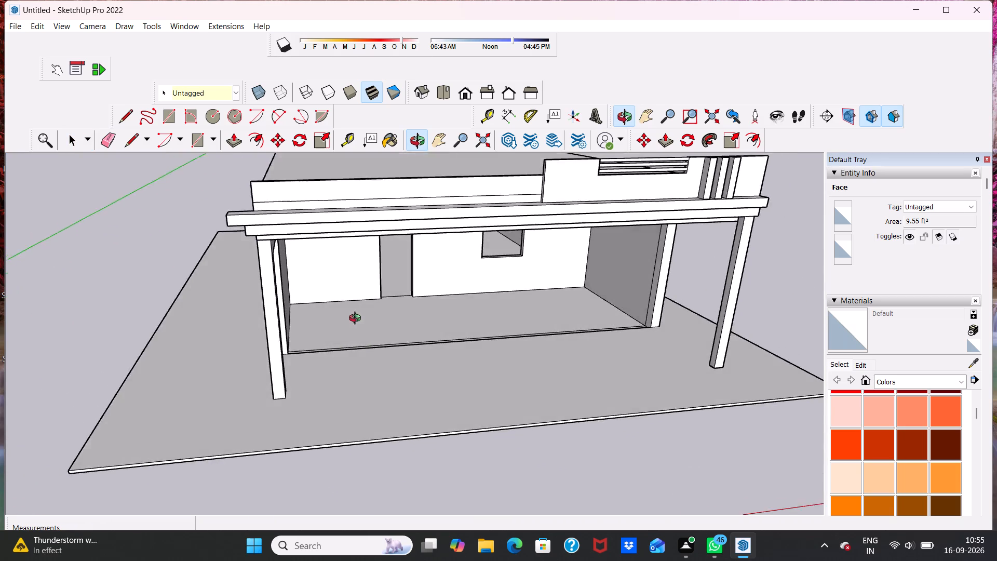
middle_drag(357, 319, 348, 267)
scroll(238, 275, up, 4)
middle_drag(238, 275, 294, 298)
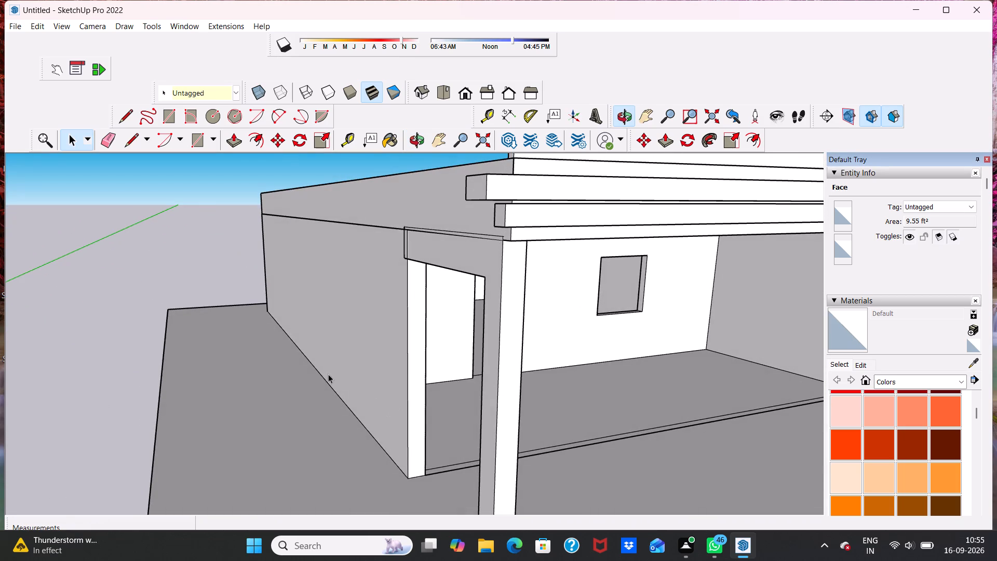
scroll(345, 353, up, 3)
scroll(345, 353, down, 3)
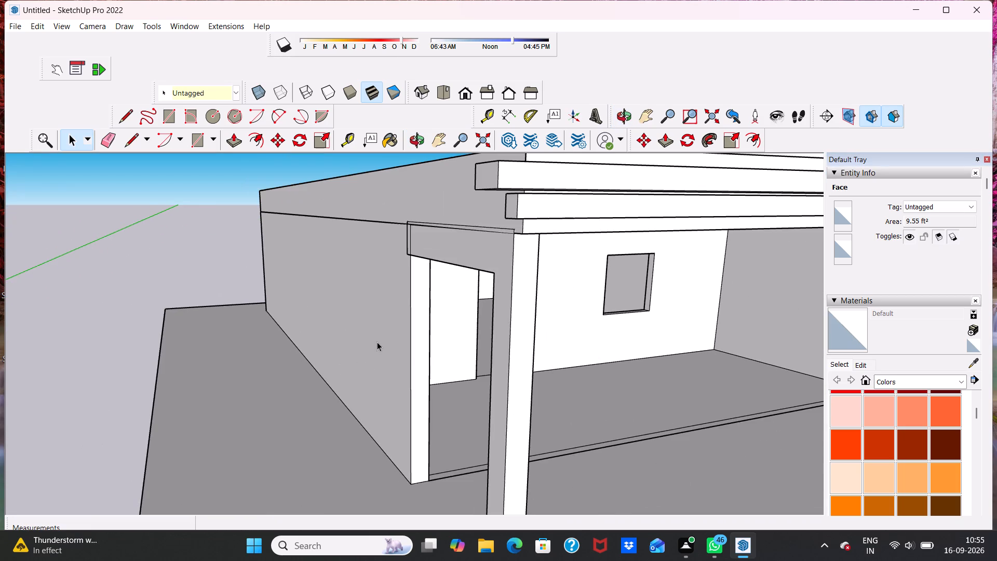
scroll(376, 333, down, 3)
middle_drag(372, 343, 336, 356)
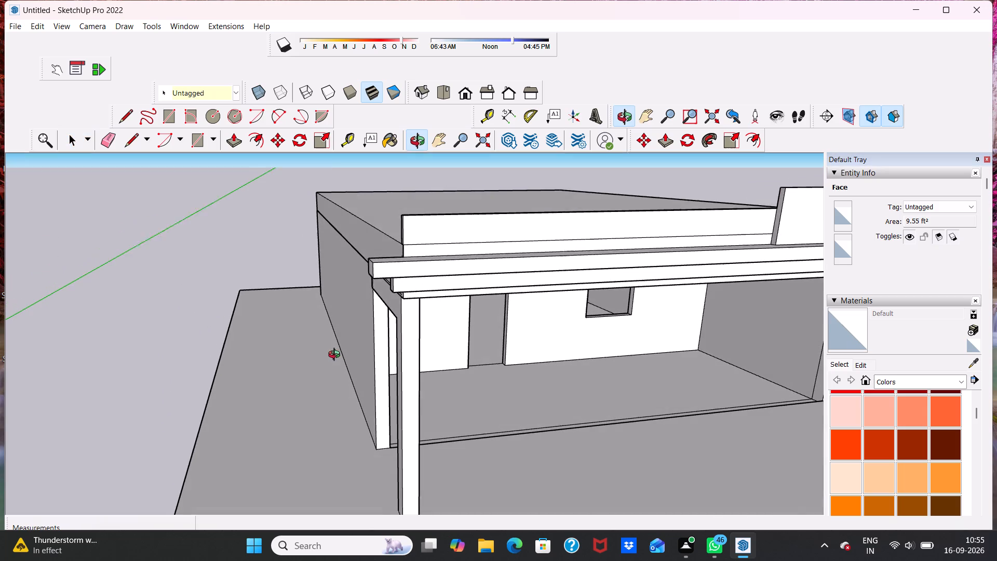
middle_drag(336, 356, 336, 355)
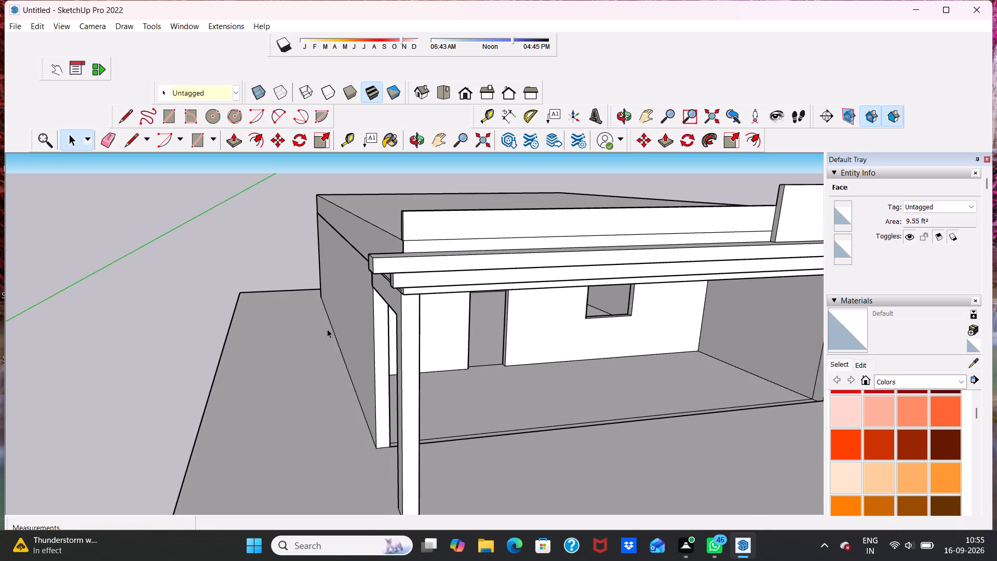
middle_drag(322, 310, 405, 320)
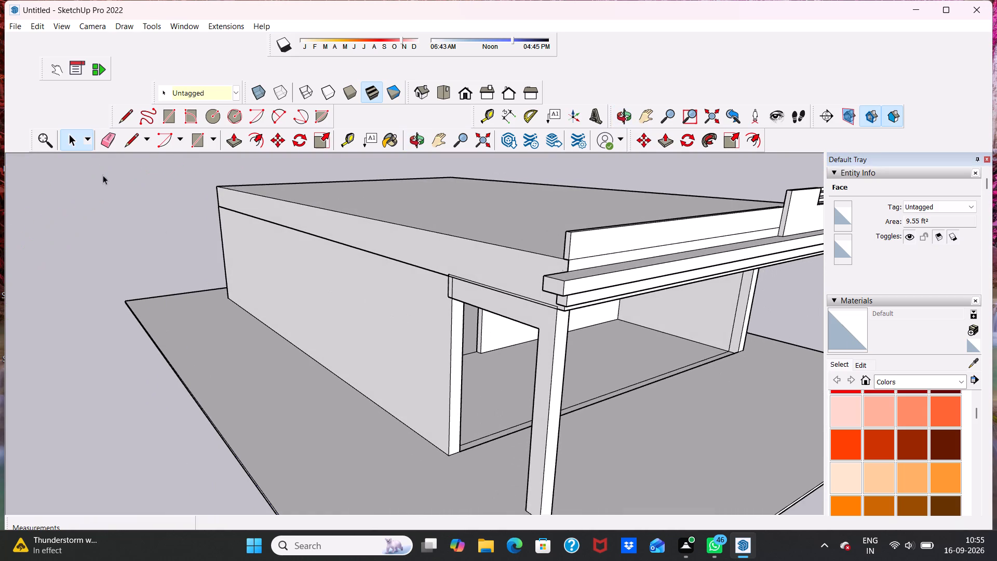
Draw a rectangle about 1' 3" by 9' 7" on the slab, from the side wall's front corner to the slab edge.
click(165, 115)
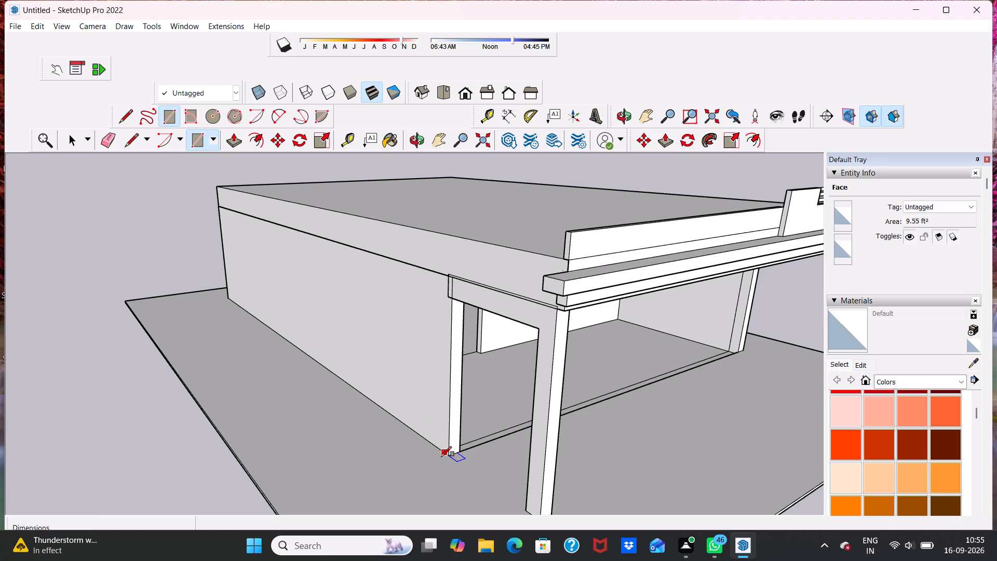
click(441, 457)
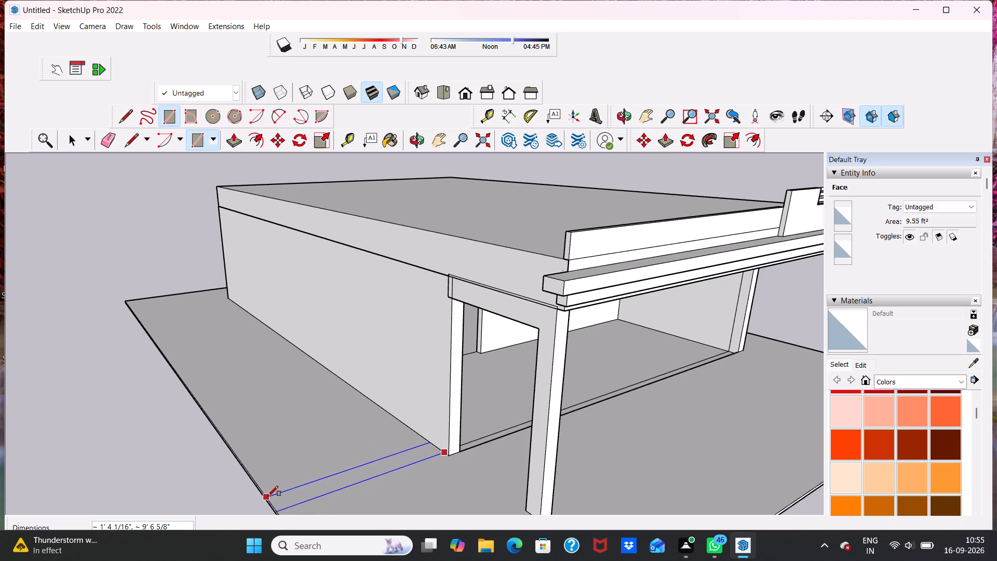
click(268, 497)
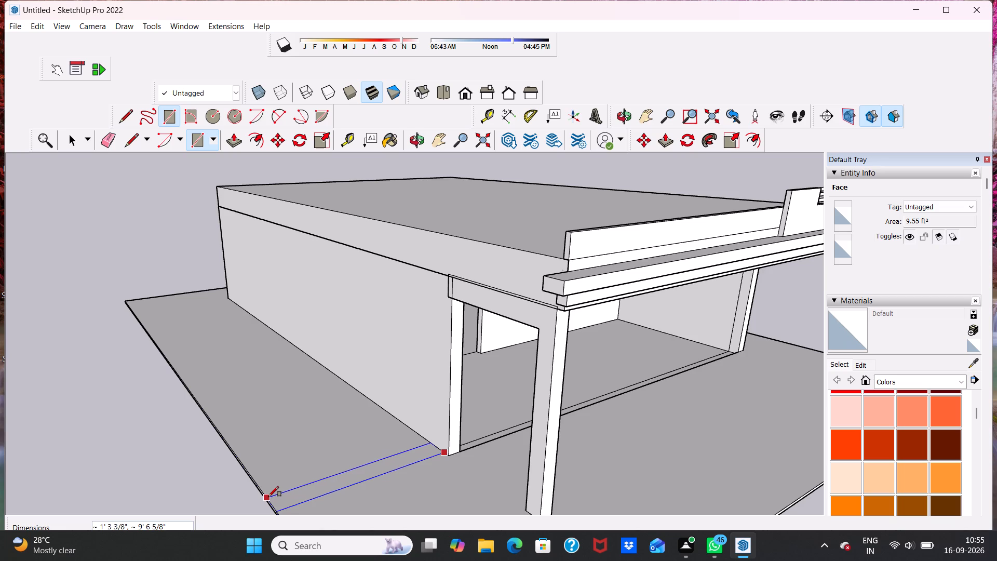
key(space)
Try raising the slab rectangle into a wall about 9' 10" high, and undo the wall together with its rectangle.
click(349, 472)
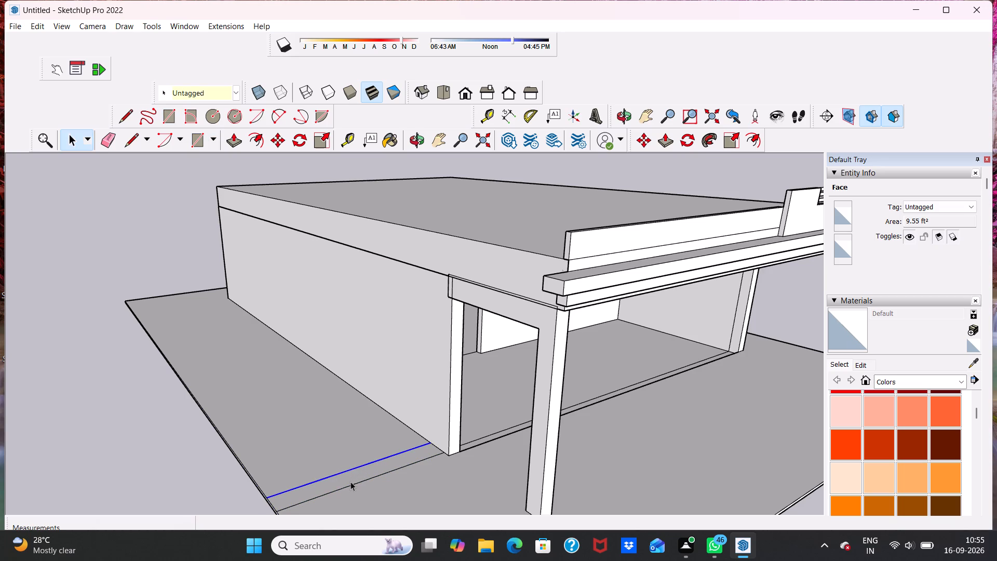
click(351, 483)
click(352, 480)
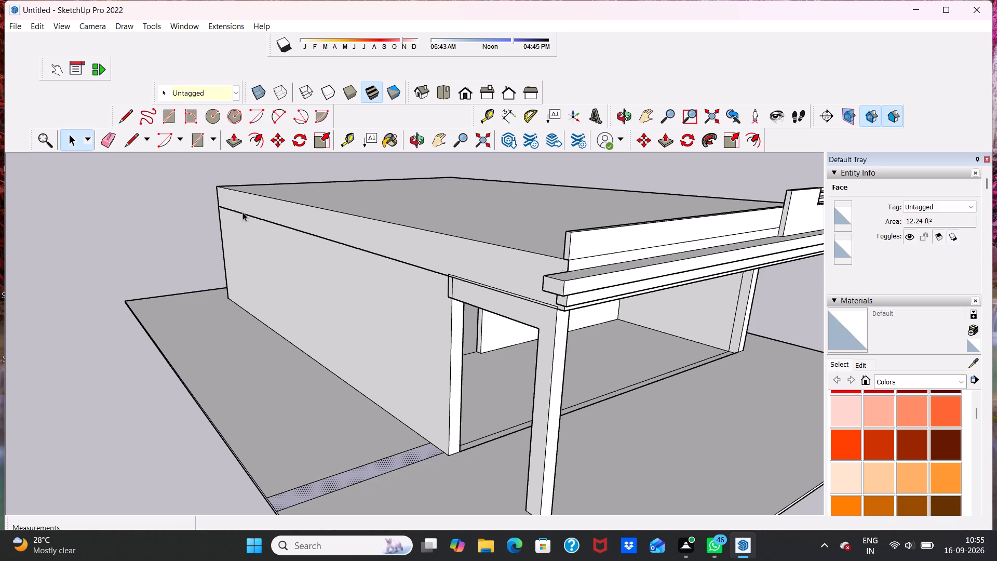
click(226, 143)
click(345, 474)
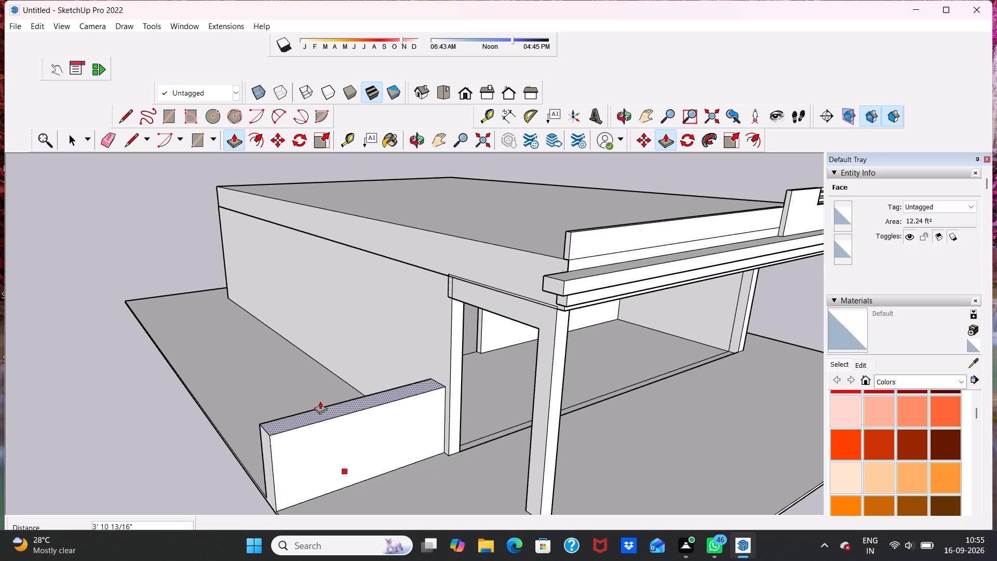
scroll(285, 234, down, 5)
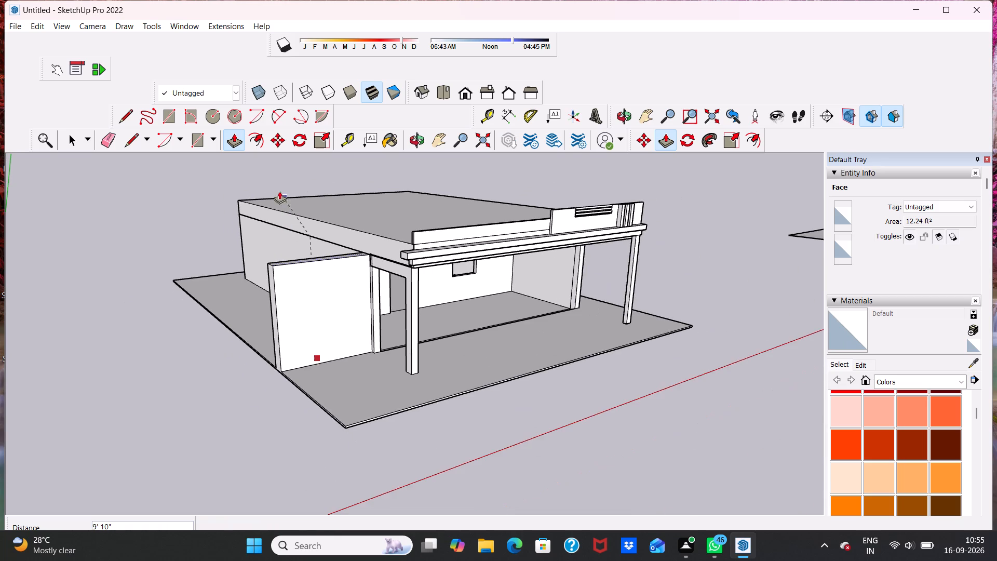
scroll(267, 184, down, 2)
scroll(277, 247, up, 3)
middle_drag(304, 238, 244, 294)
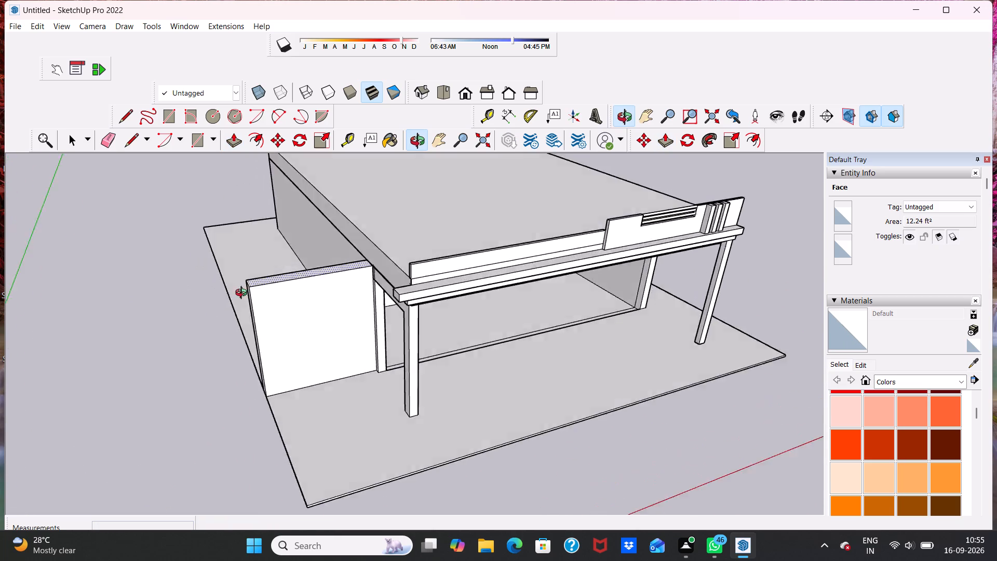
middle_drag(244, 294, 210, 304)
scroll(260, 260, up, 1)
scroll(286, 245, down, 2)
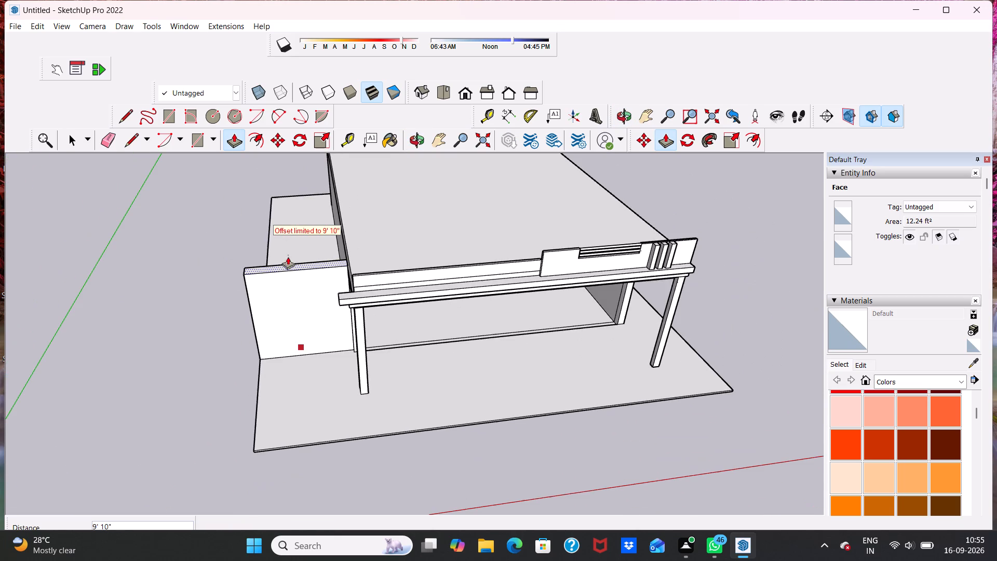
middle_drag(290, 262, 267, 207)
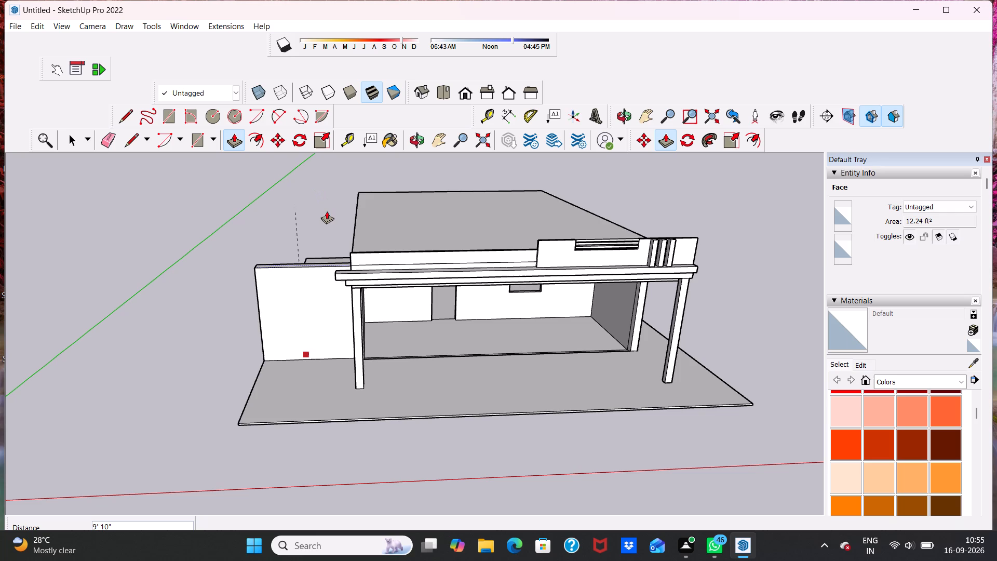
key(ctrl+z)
Examine the side wall's front corner and the slab area beside it from the side and the front.
middle_drag(322, 271, 481, 317)
scroll(361, 342, up, 3)
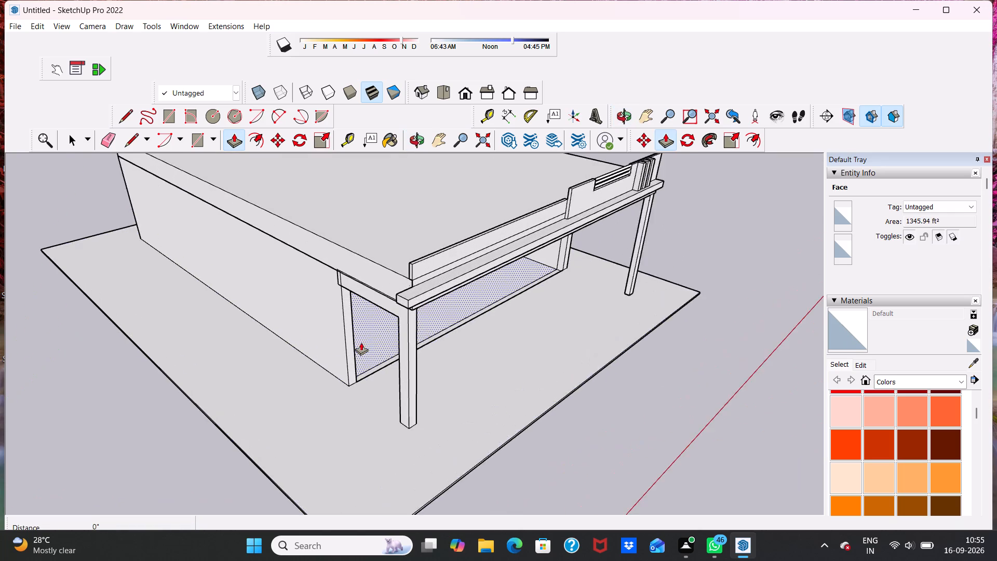
key(space)
middle_drag(313, 360, 442, 331)
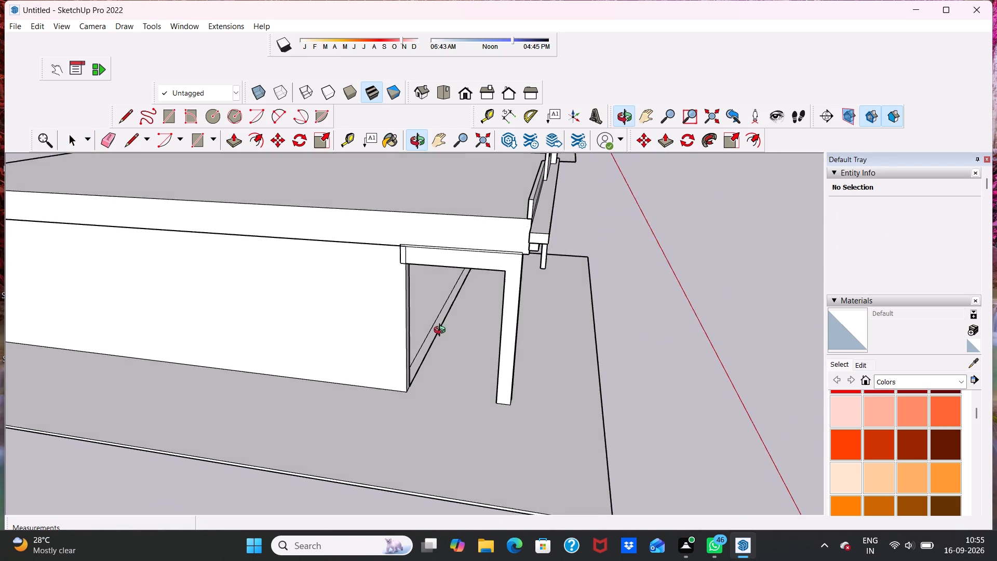
middle_drag(442, 331, 440, 341)
middle_drag(454, 333, 421, 328)
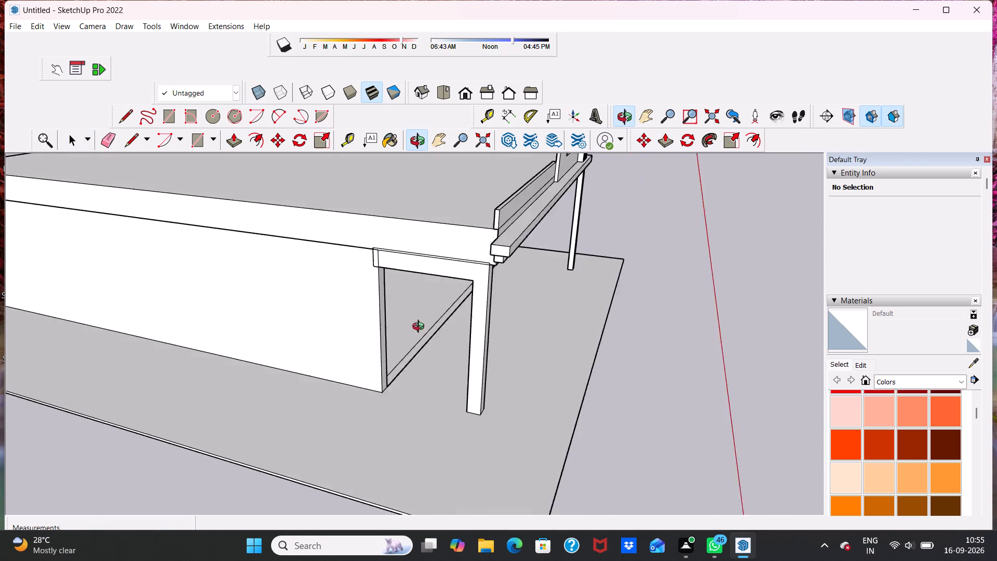
middle_drag(421, 328, 387, 306)
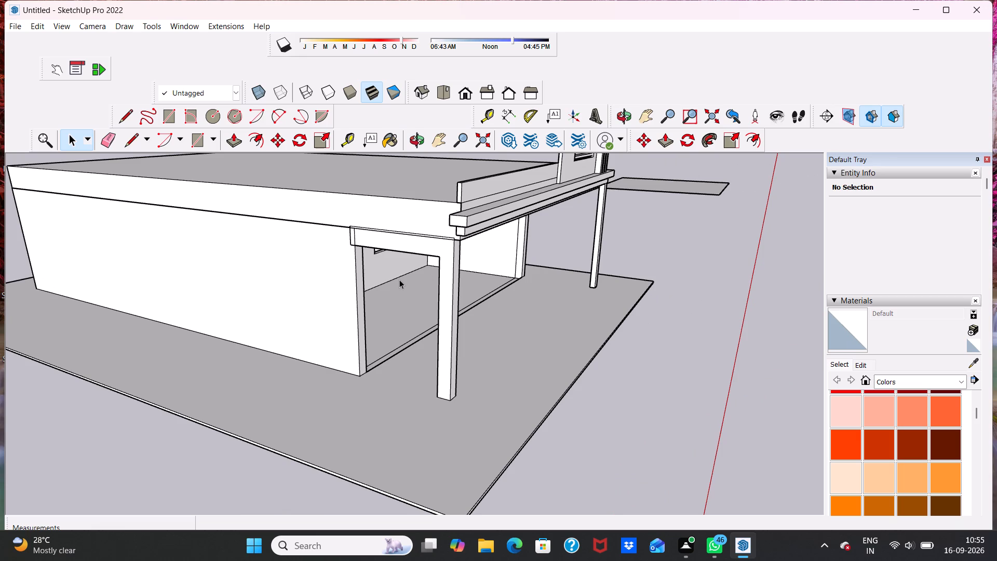
scroll(406, 319, down, 2)
middle_drag(413, 328, 239, 326)
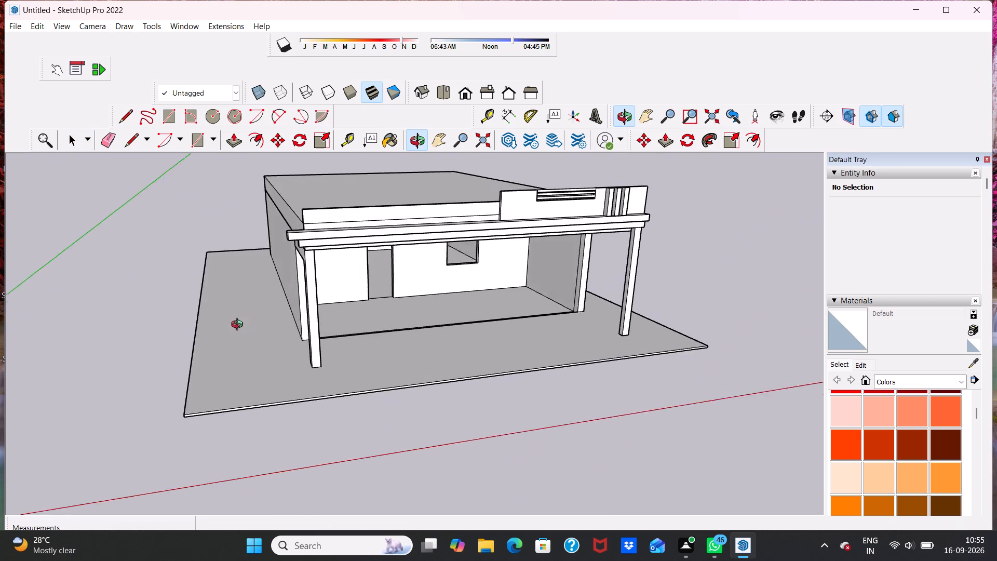
middle_drag(239, 326, 230, 326)
scroll(245, 269, up, 3)
middle_drag(268, 284, 220, 294)
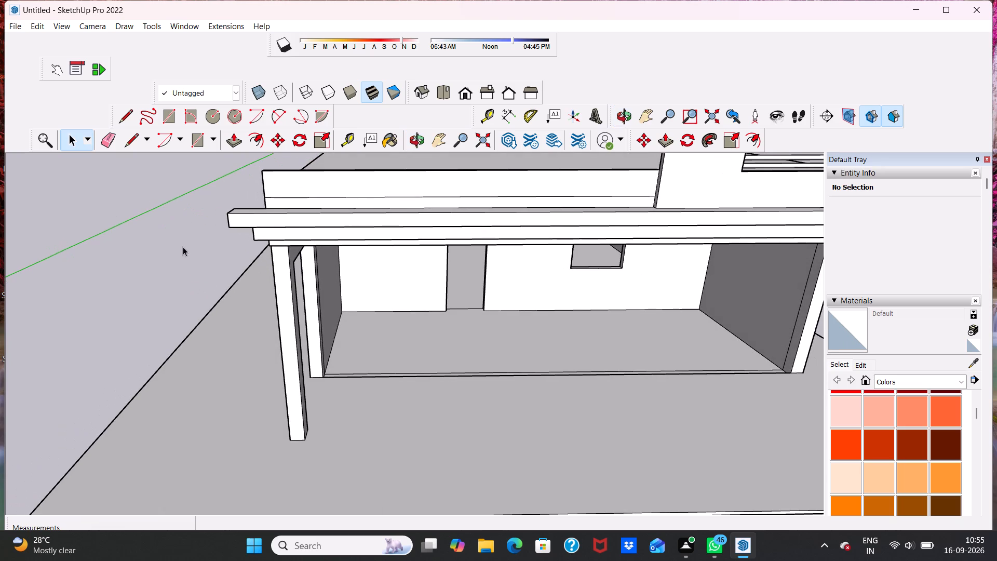
middle_drag(201, 285, 251, 282)
Draw a rectangle about 9' 2" by 1' 11" on the slab, from near the side wall's front end to the slab edge.
drag(165, 113, 166, 113)
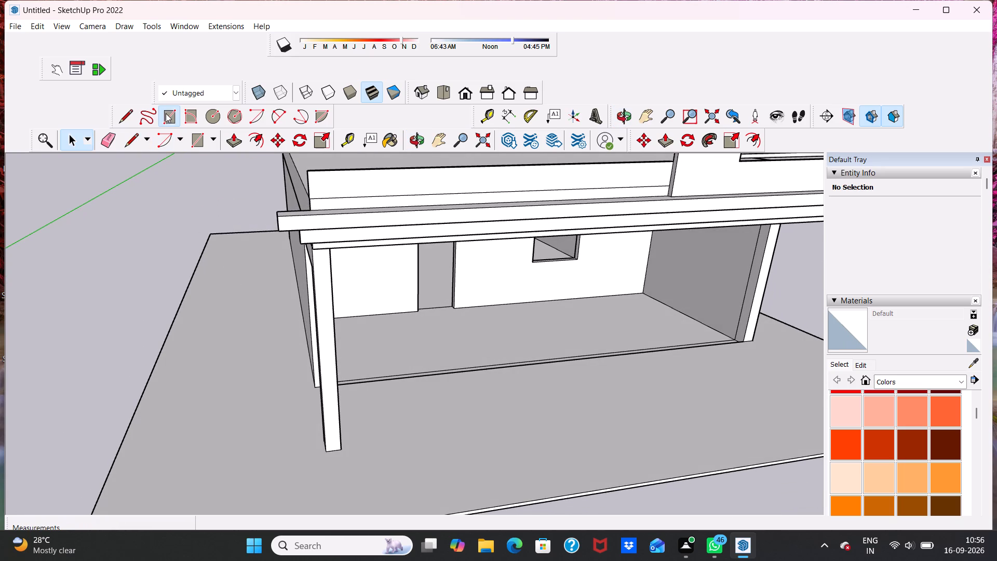
drag(166, 113, 168, 118)
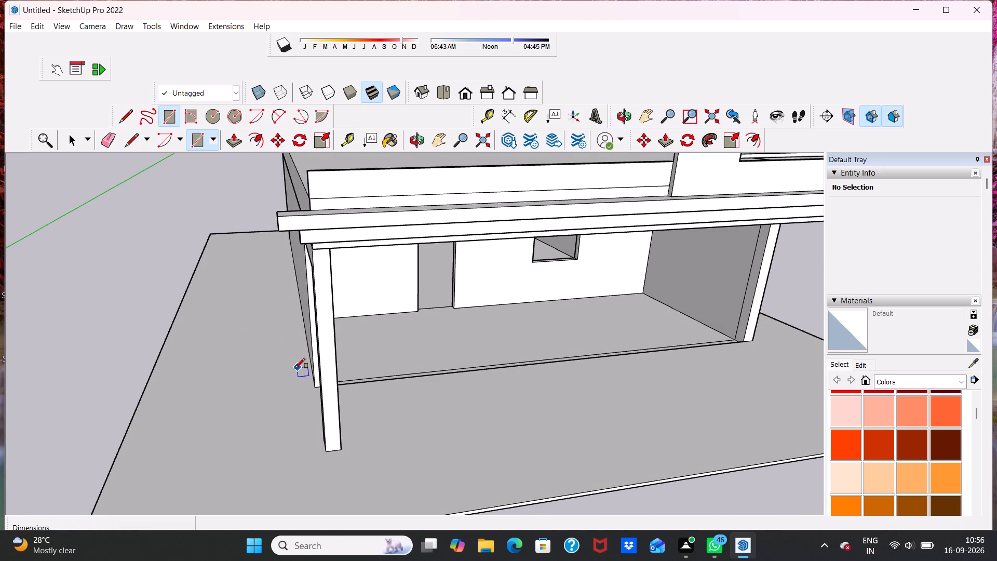
click(305, 367)
click(142, 398)
scroll(222, 364, down, 2)
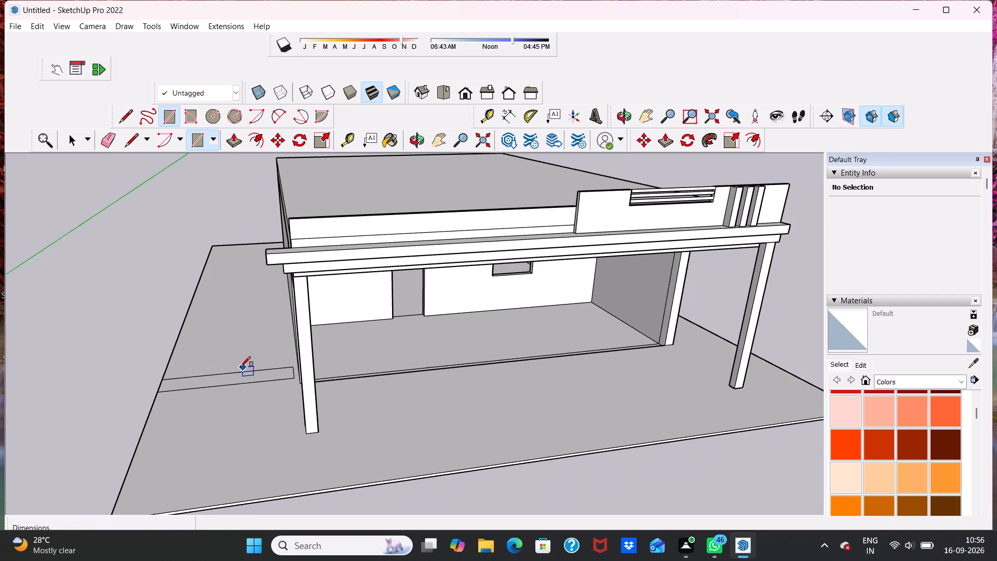
key(space)
Push/Pull the slab rectangle beside the side wall up into a wall about 13' 8" high.
click(232, 377)
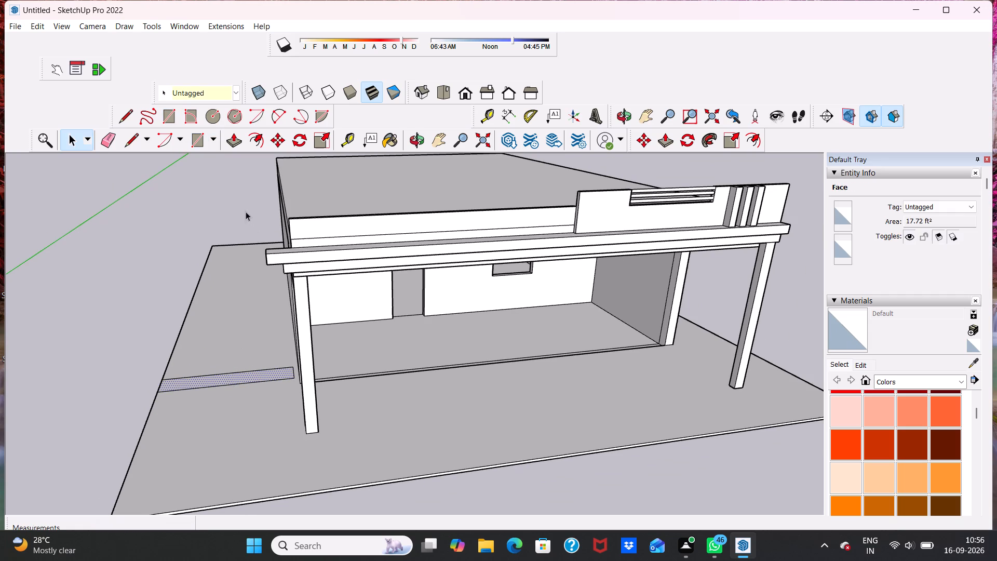
drag(232, 138, 236, 147)
click(237, 373)
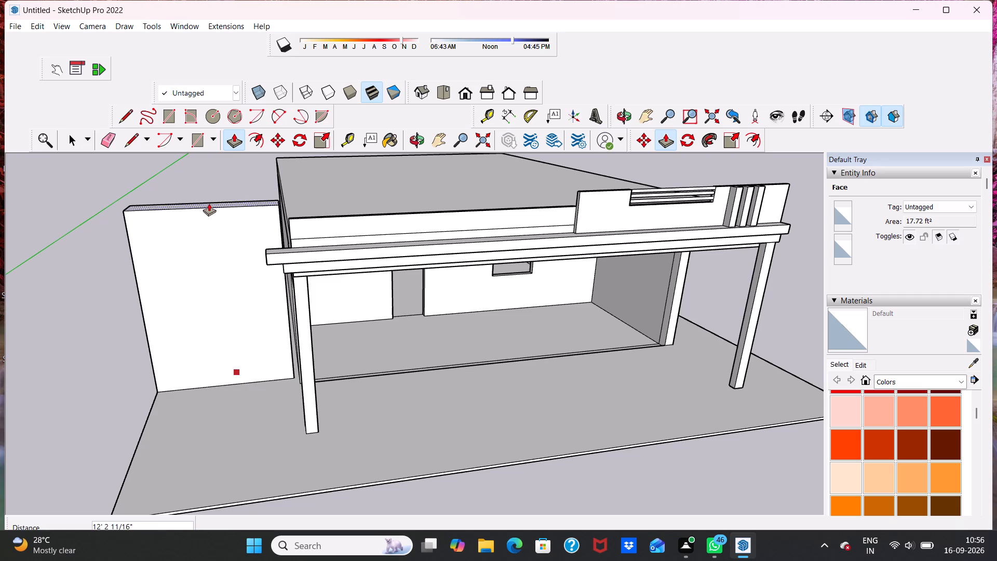
click(213, 181)
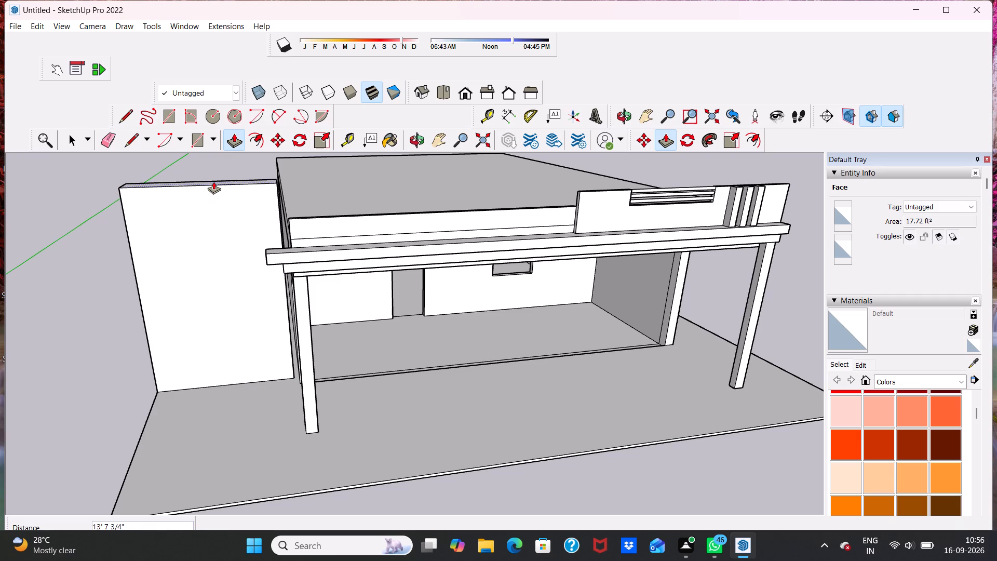
Examine the raised side wall against the roof and parapets from the front and from above.
scroll(215, 182, down, 4)
middle_drag(231, 216, 146, 178)
scroll(177, 196, up, 1)
scroll(186, 204, down, 2)
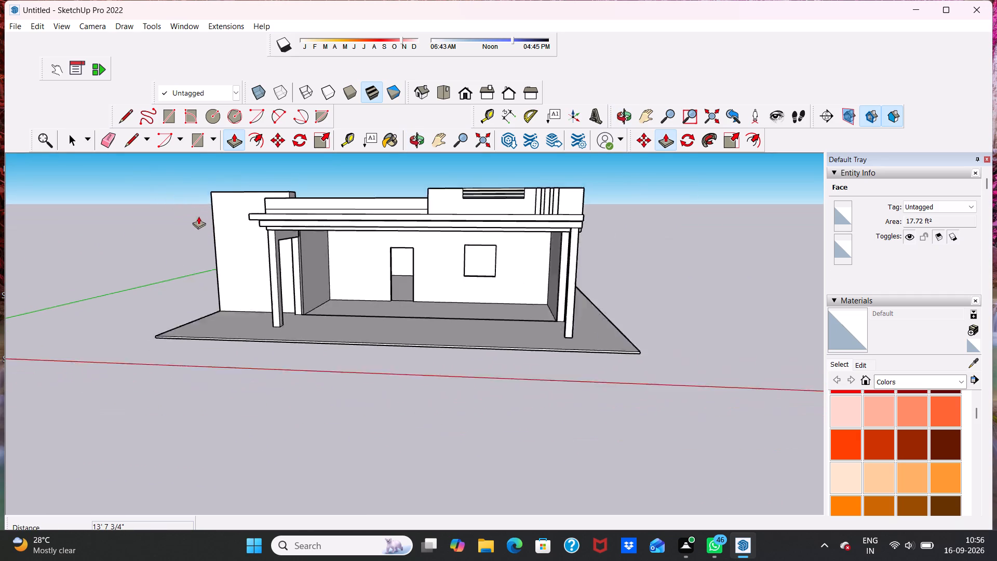
scroll(198, 216, down, 2)
middle_drag(204, 235, 295, 213)
middle_drag(196, 188, 55, 309)
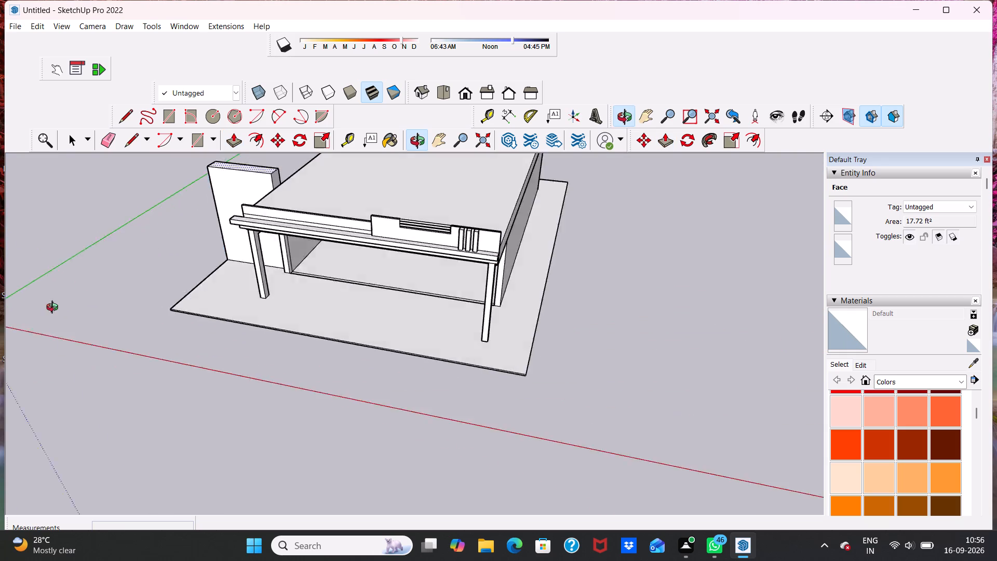
middle_drag(55, 309, 0, 319)
scroll(309, 183, up, 3)
scroll(321, 202, down, 6)
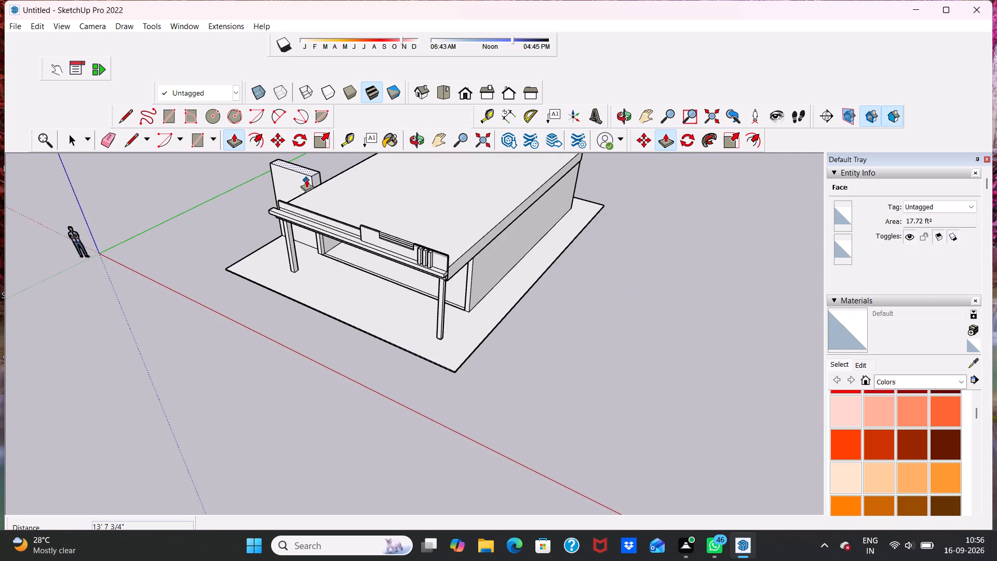
Push/Pull the raised wall's end face about 1" toward the building's side wall.
scroll(315, 170, up, 11)
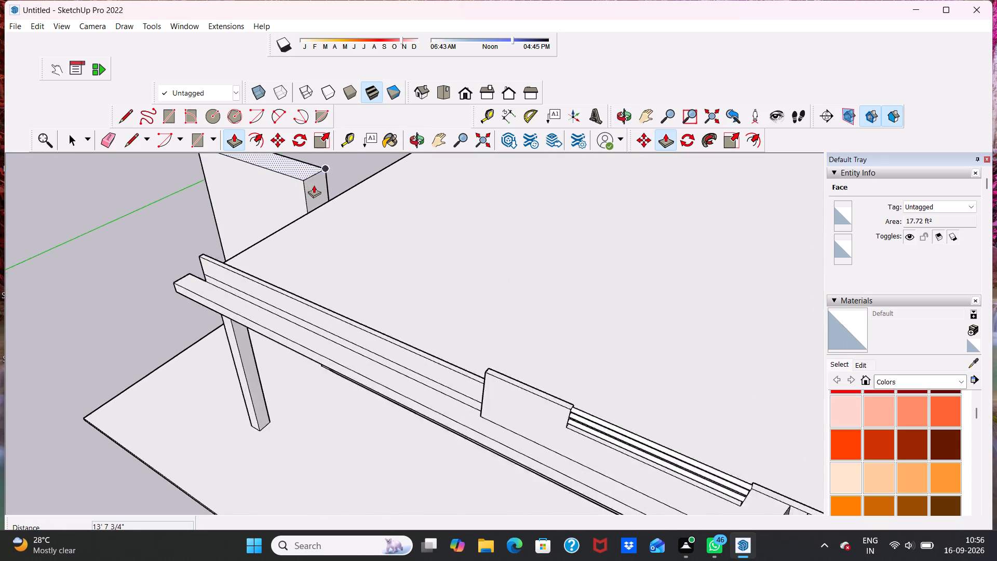
scroll(314, 185, up, 3)
key(space)
click(313, 185)
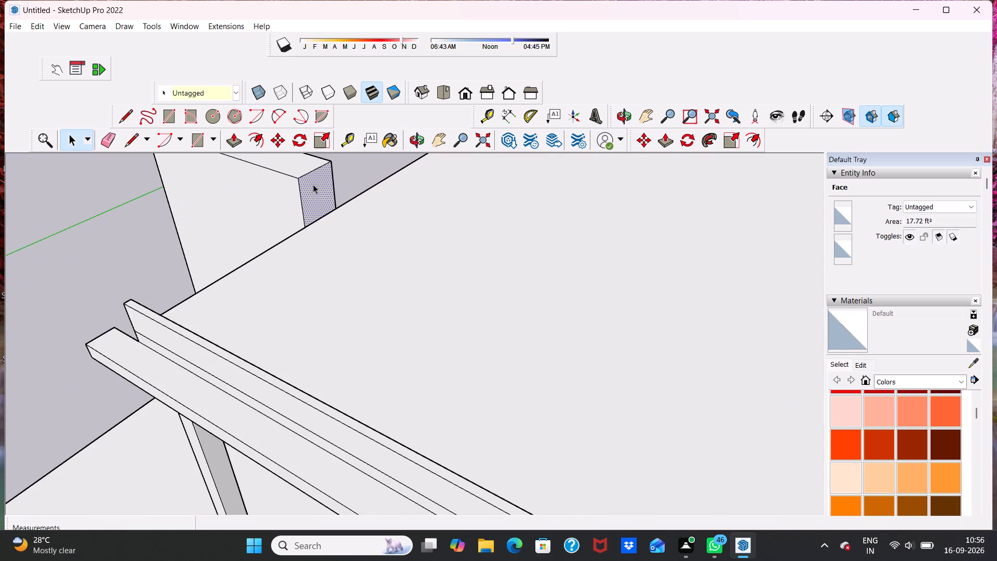
click(234, 140)
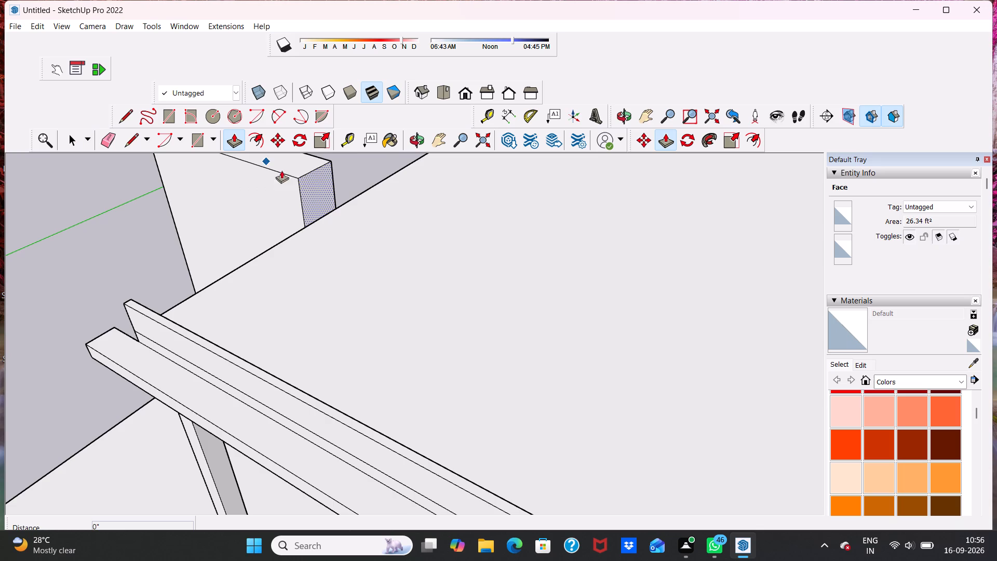
drag(313, 179, 336, 192)
scroll(324, 182, up, 4)
click(319, 186)
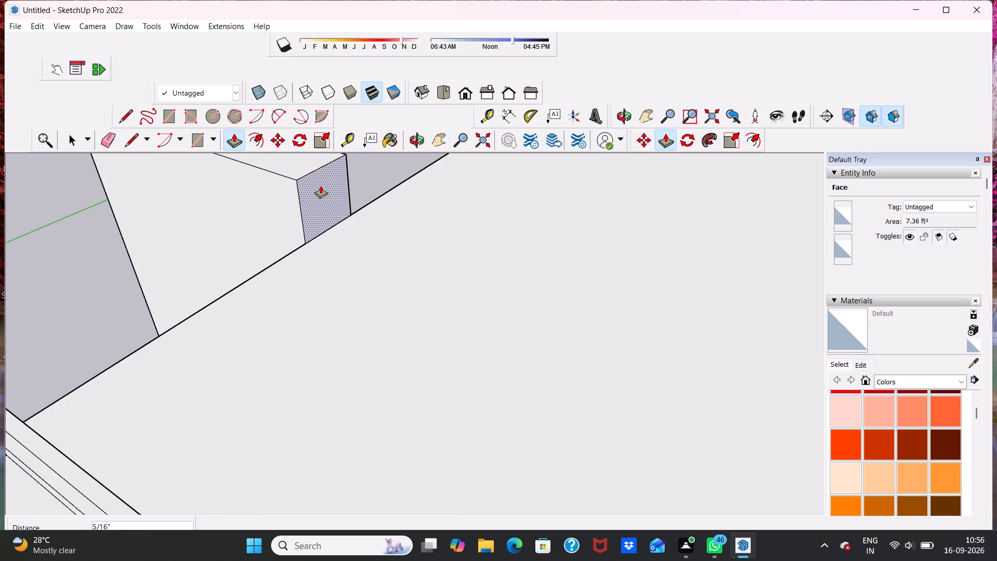
click(320, 185)
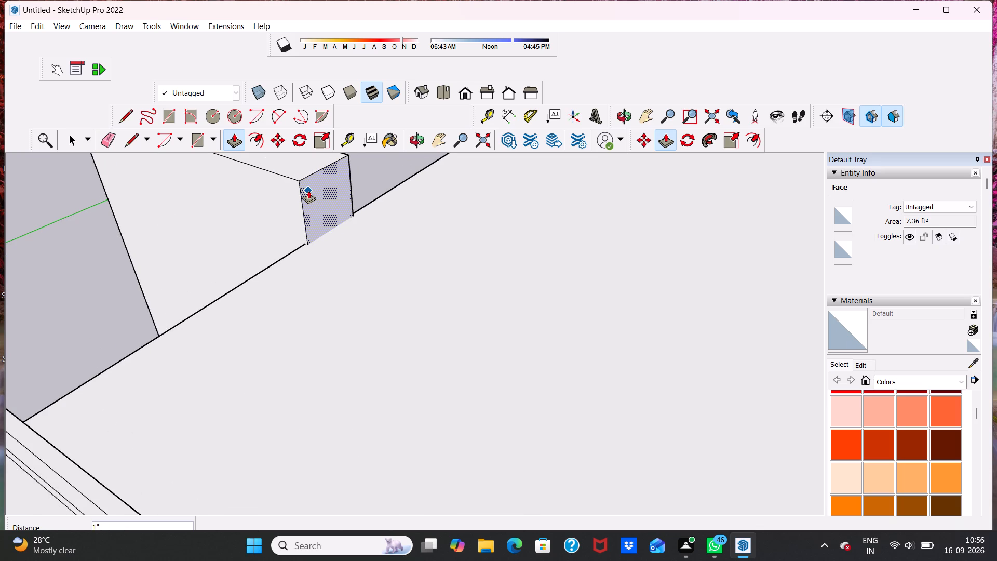
key(space)
middle_drag(300, 195, 498, 138)
scroll(486, 112, down, 6)
scroll(311, 257, down, 3)
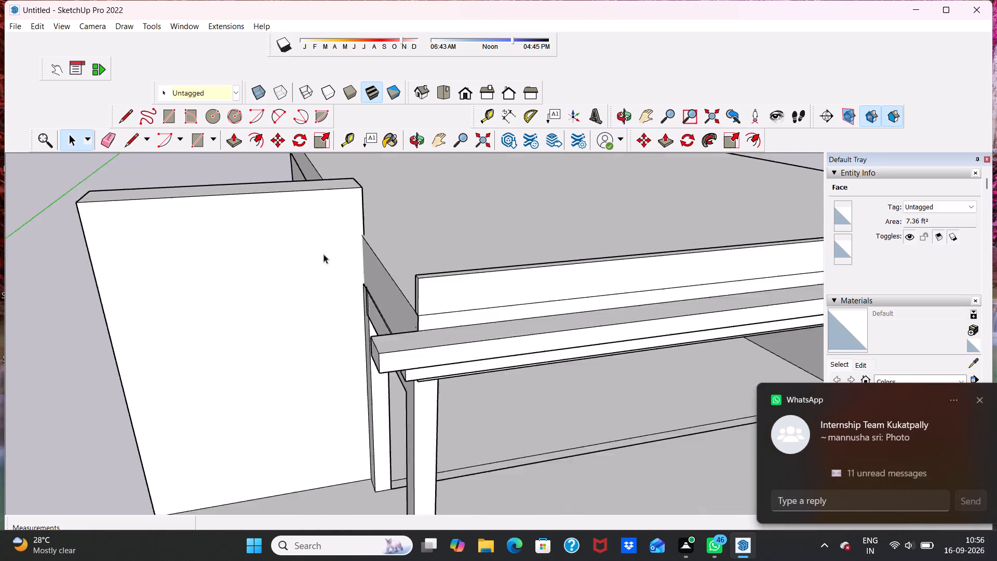
Push/Pull the tall wall's front face forward a little over 6' 5", up to the front corner post.
scroll(324, 254, down, 5)
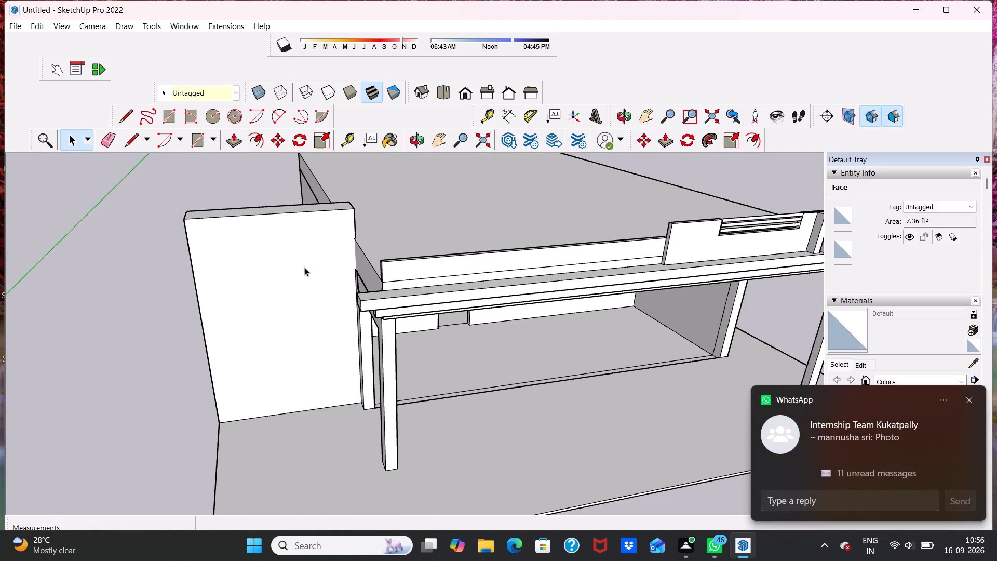
scroll(314, 260, down, 1)
middle_drag(316, 262, 450, 206)
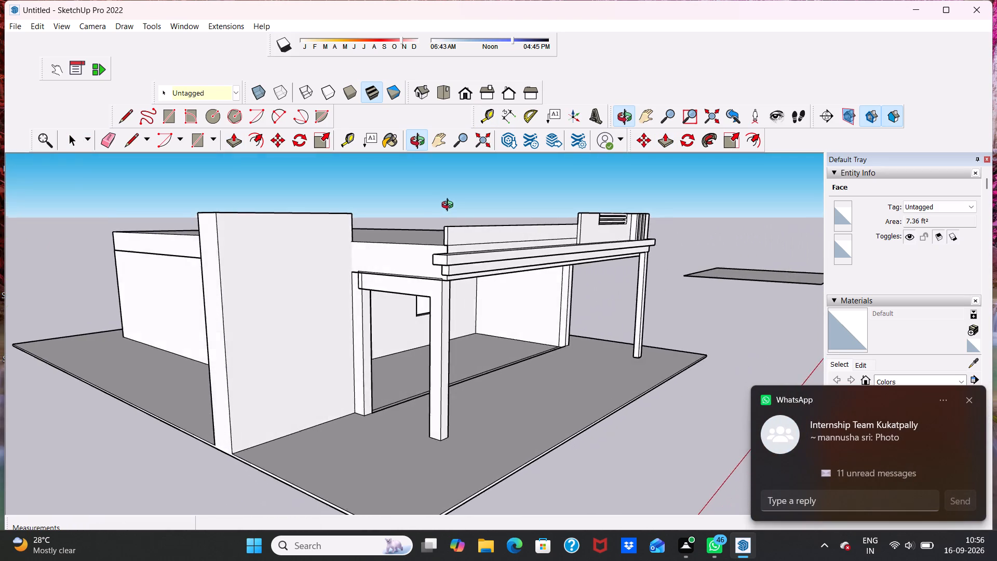
middle_drag(450, 206, 380, 222)
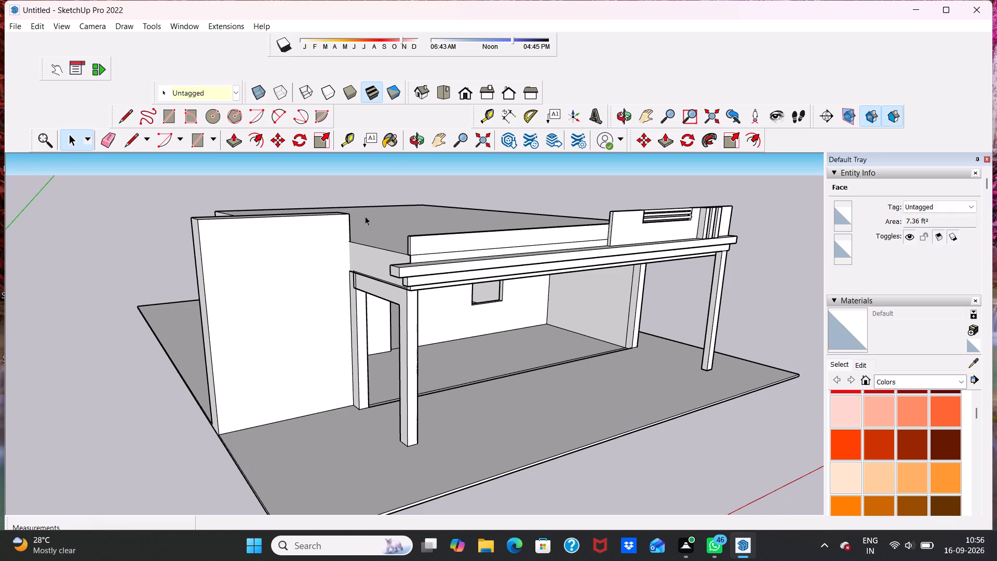
click(235, 140)
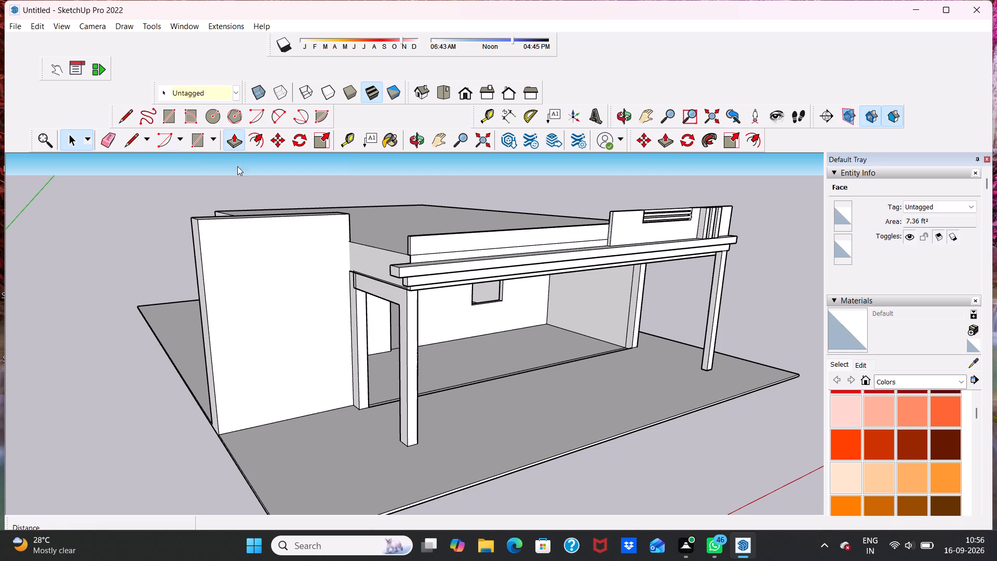
click(288, 341)
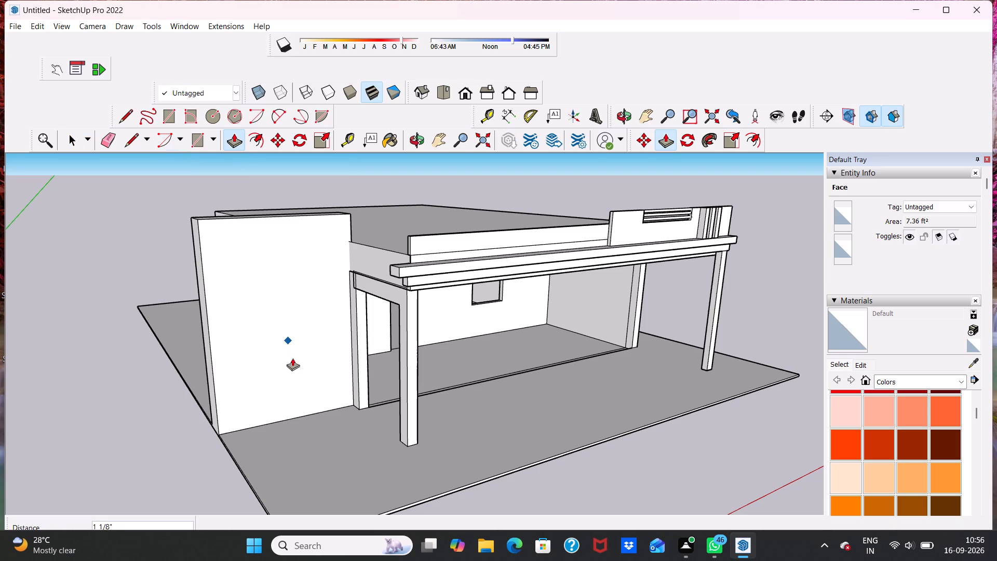
key(space)
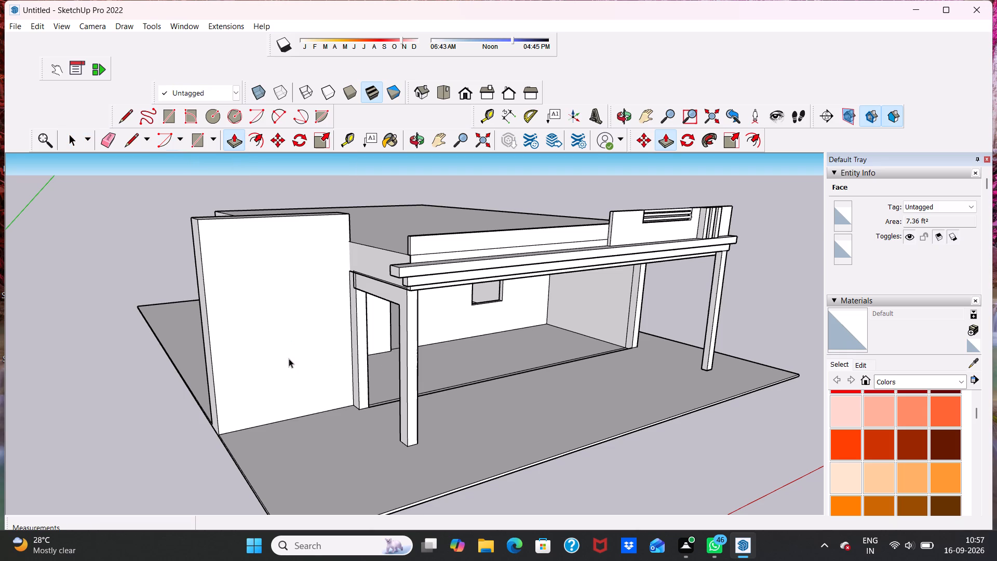
click(285, 348)
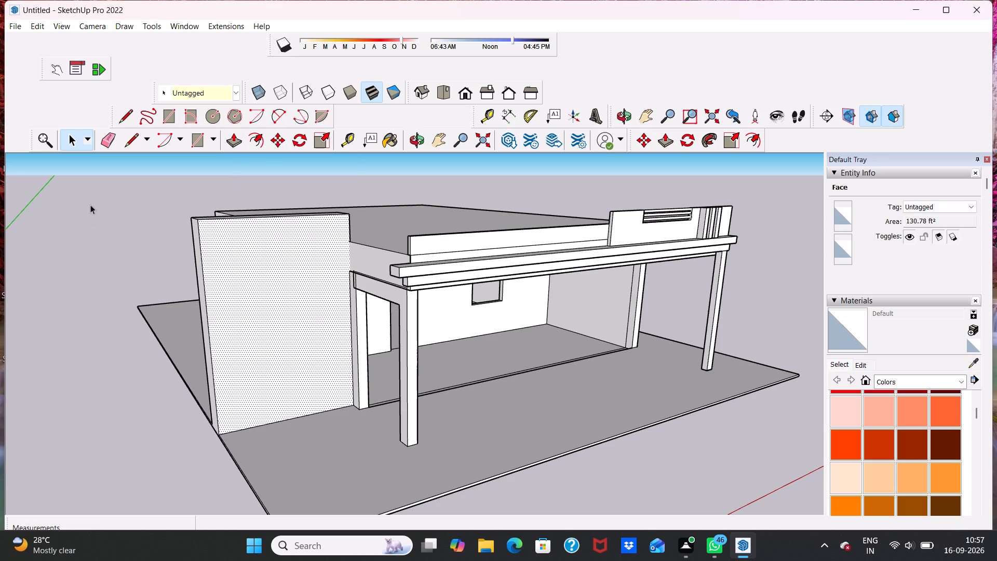
click(227, 142)
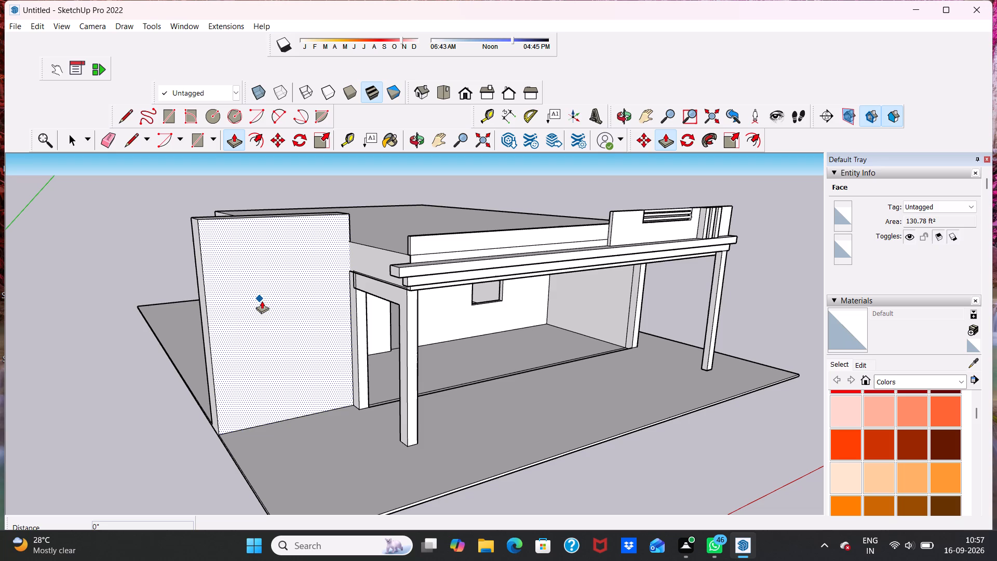
drag(262, 293, 289, 309)
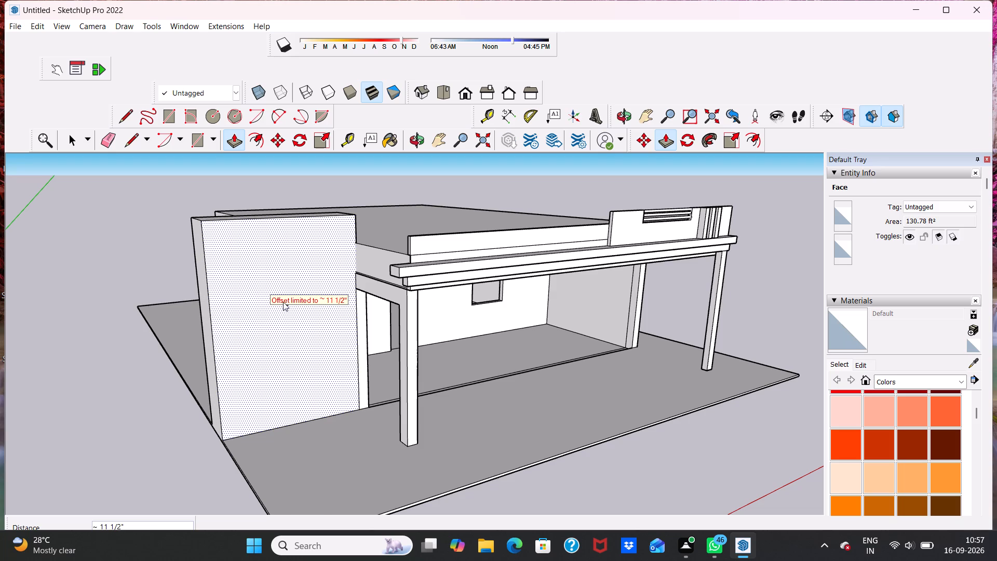
drag(273, 293, 309, 316)
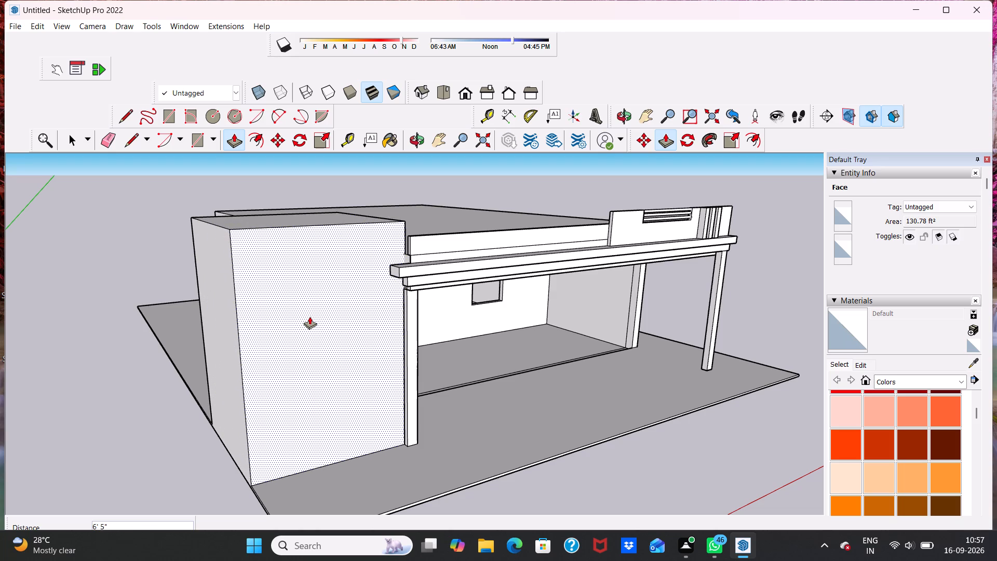
drag(309, 316, 314, 311)
click(314, 311)
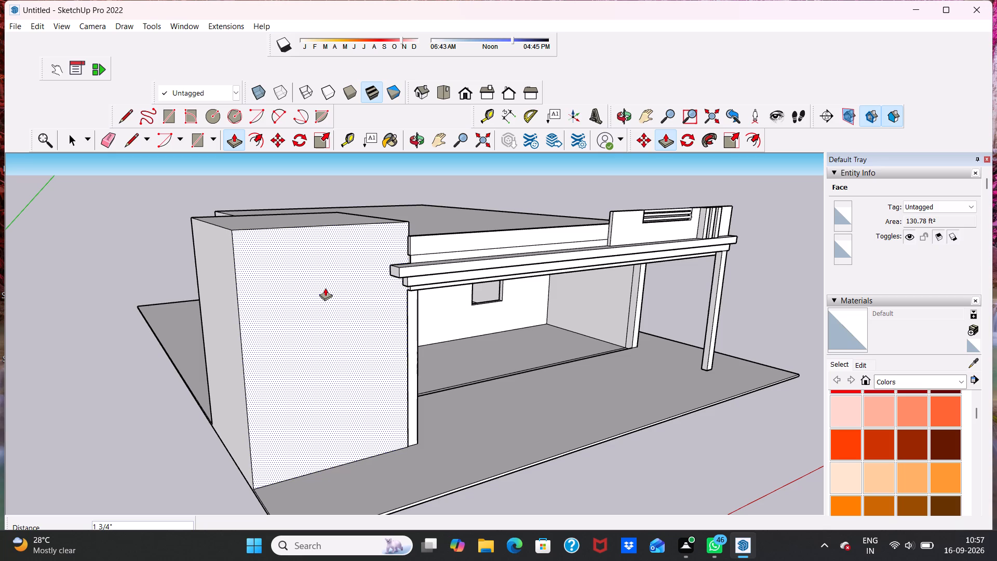
click(325, 288)
Push/Pull the thickened wall's back face forward a little over 8' 2", leaving a thin wall in line with the corner post.
scroll(270, 285, down, 1)
middle_drag(270, 285, 450, 301)
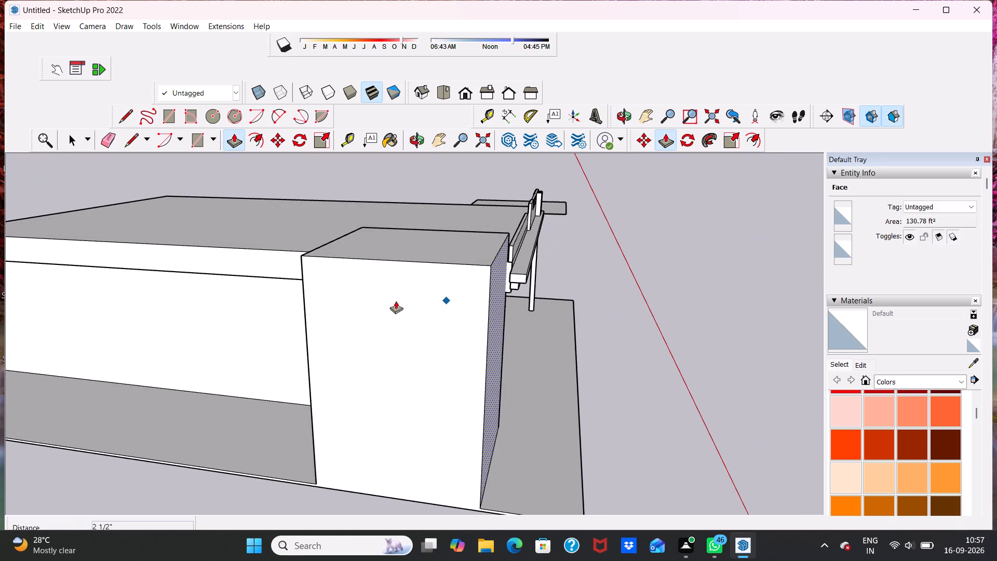
middle_drag(272, 299, 513, 345)
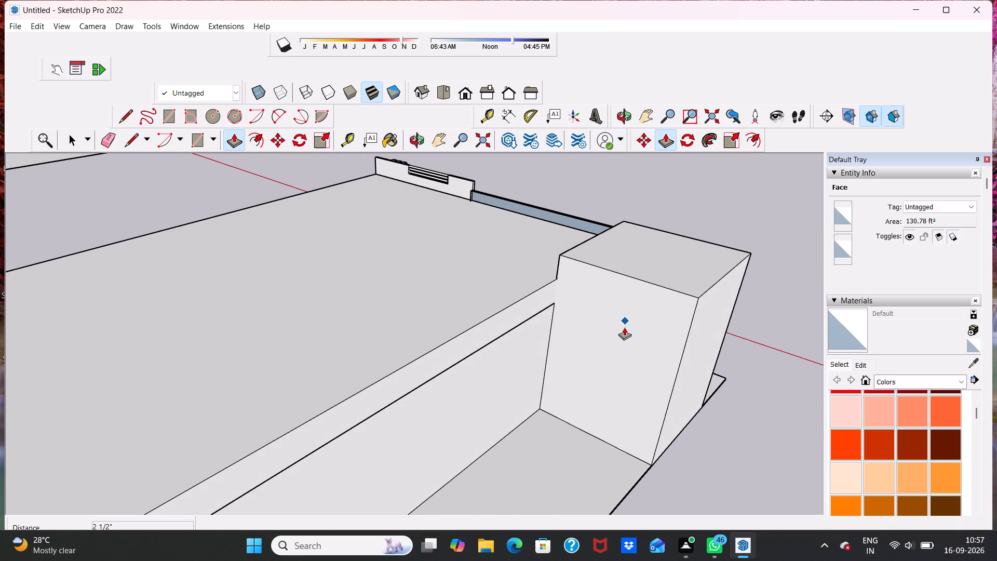
key(space)
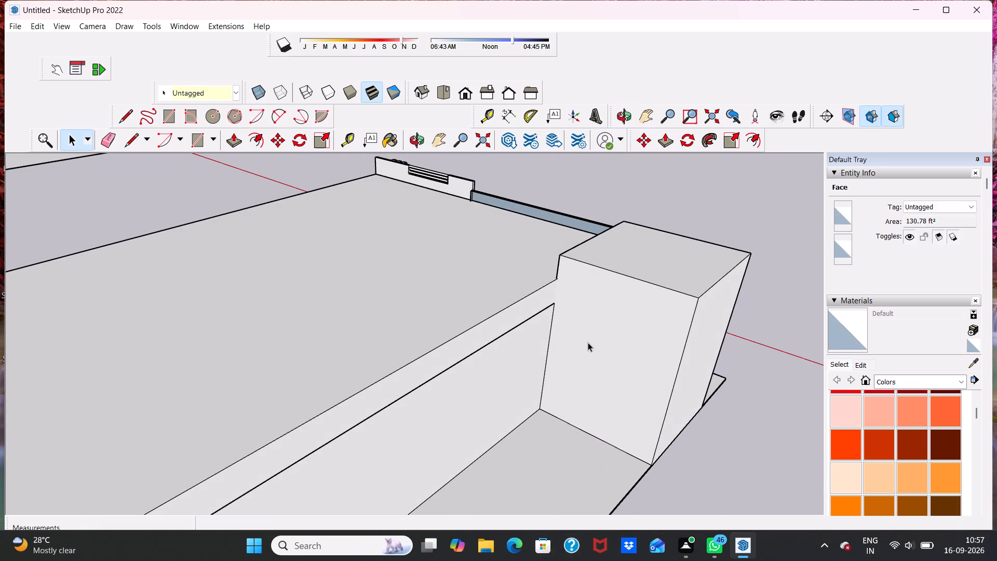
click(591, 340)
click(236, 138)
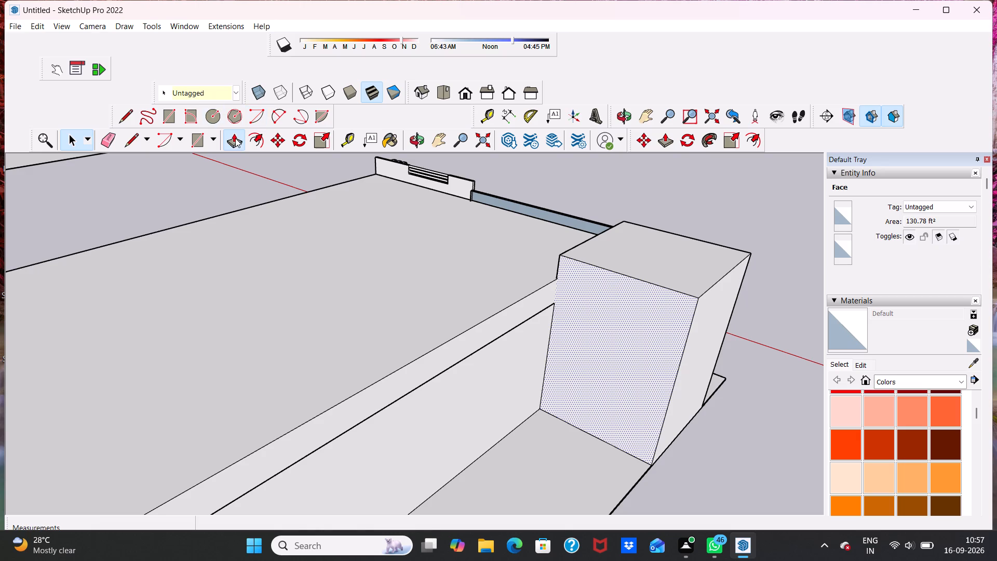
drag(587, 331, 611, 312)
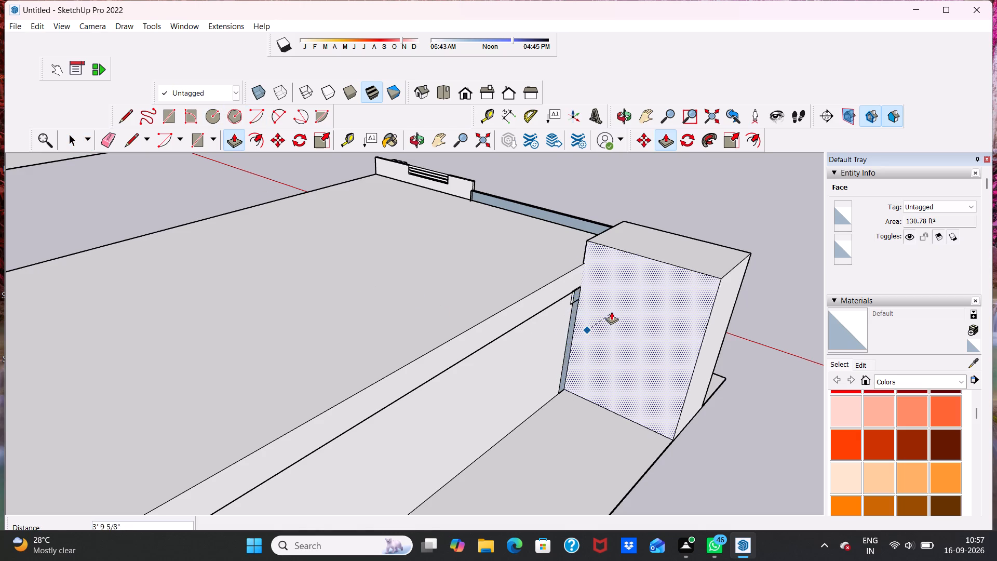
drag(611, 312, 631, 293)
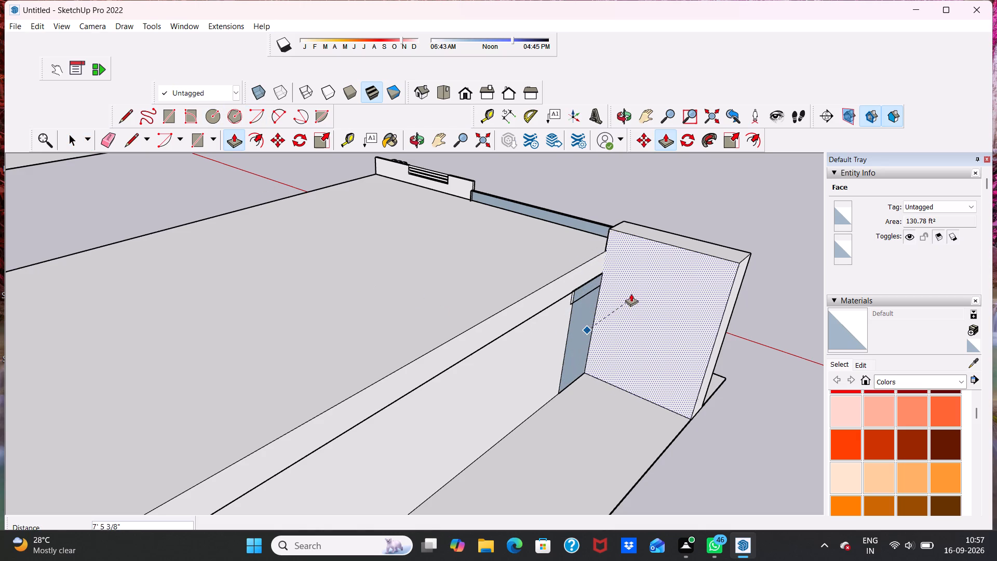
drag(631, 293, 635, 288)
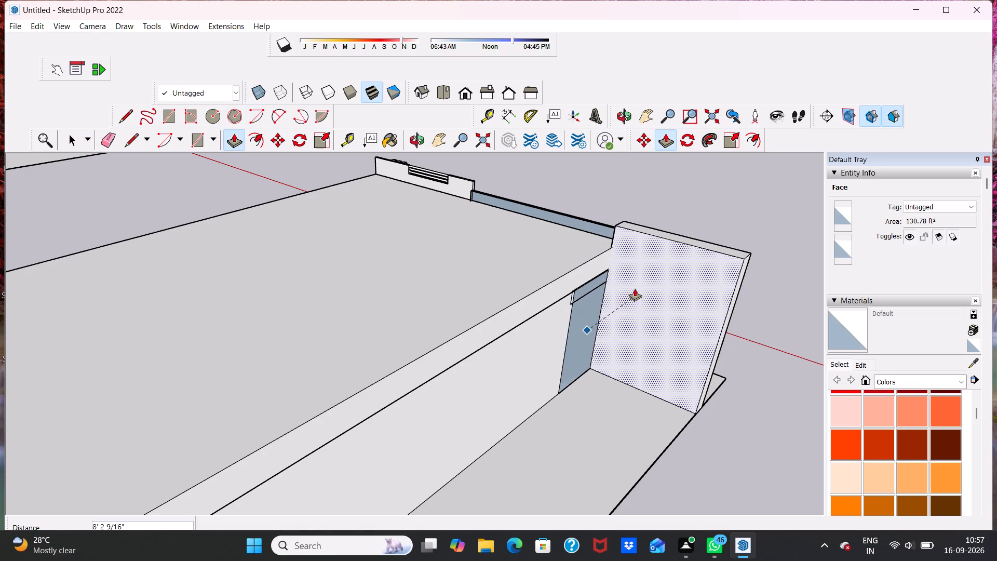
drag(635, 288, 638, 284)
click(638, 284)
scroll(650, 296, down, 1)
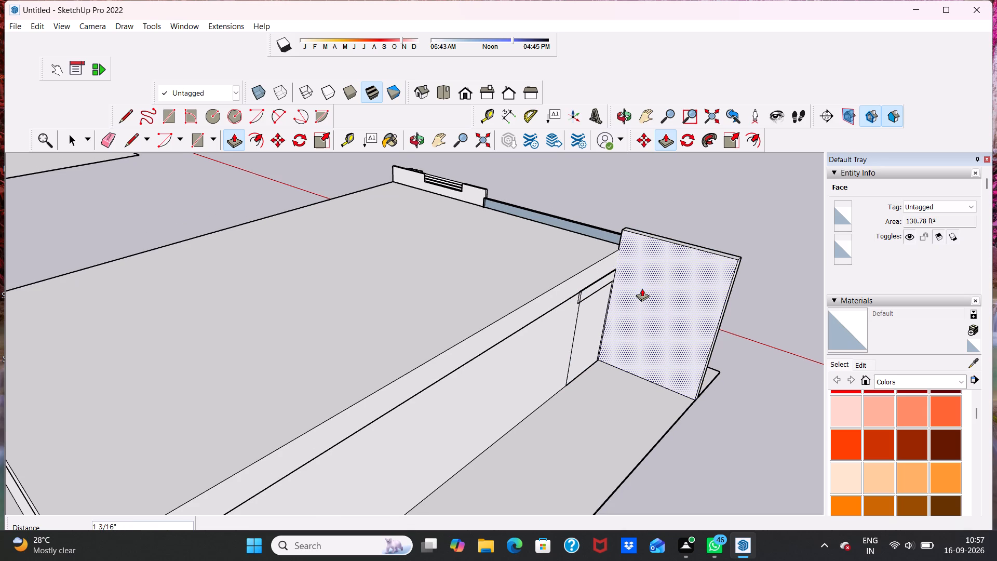
click(642, 288)
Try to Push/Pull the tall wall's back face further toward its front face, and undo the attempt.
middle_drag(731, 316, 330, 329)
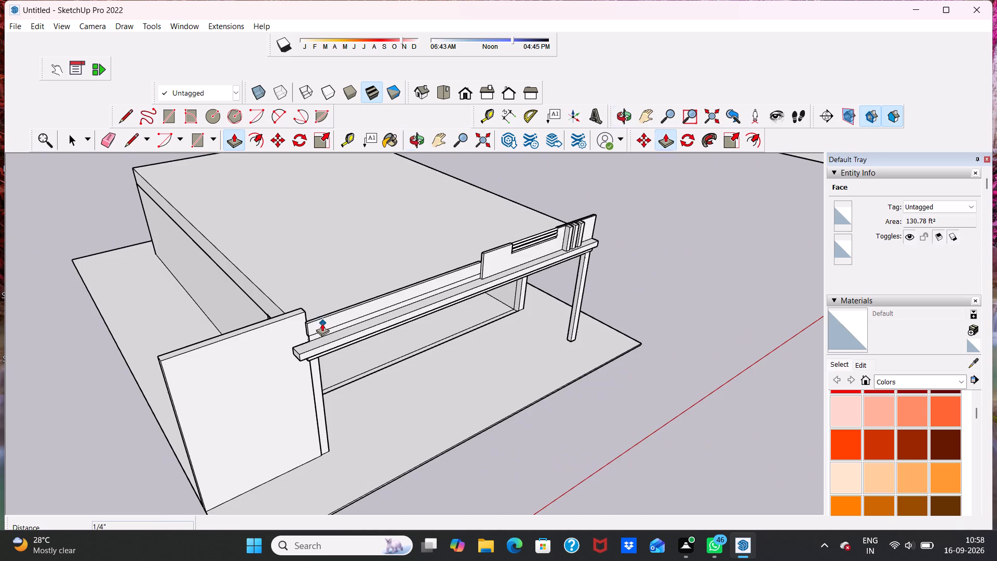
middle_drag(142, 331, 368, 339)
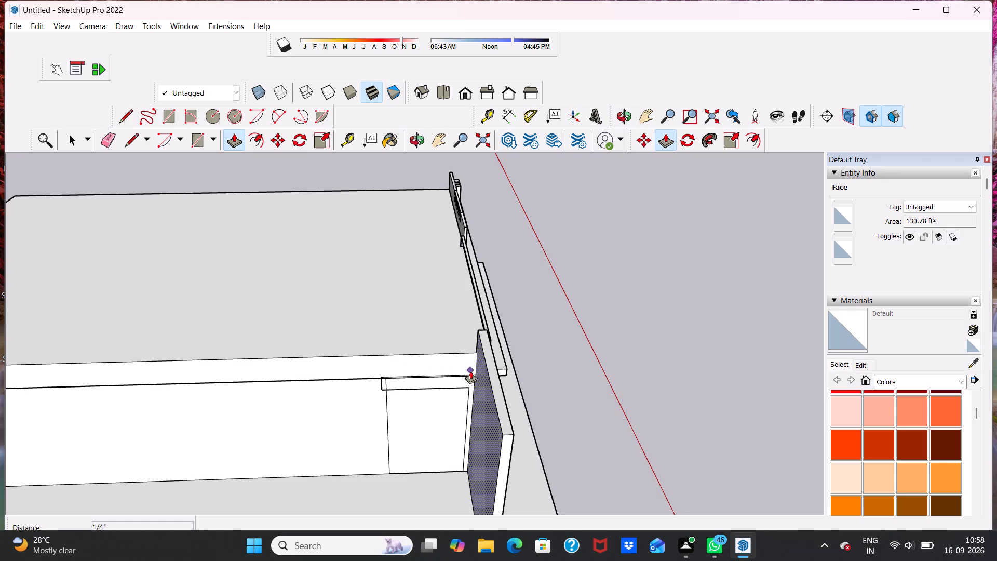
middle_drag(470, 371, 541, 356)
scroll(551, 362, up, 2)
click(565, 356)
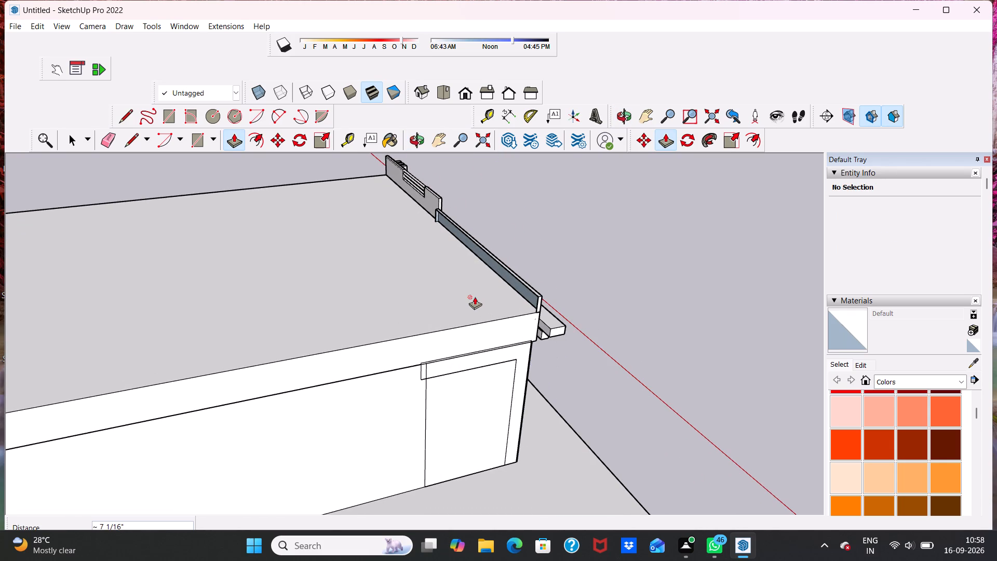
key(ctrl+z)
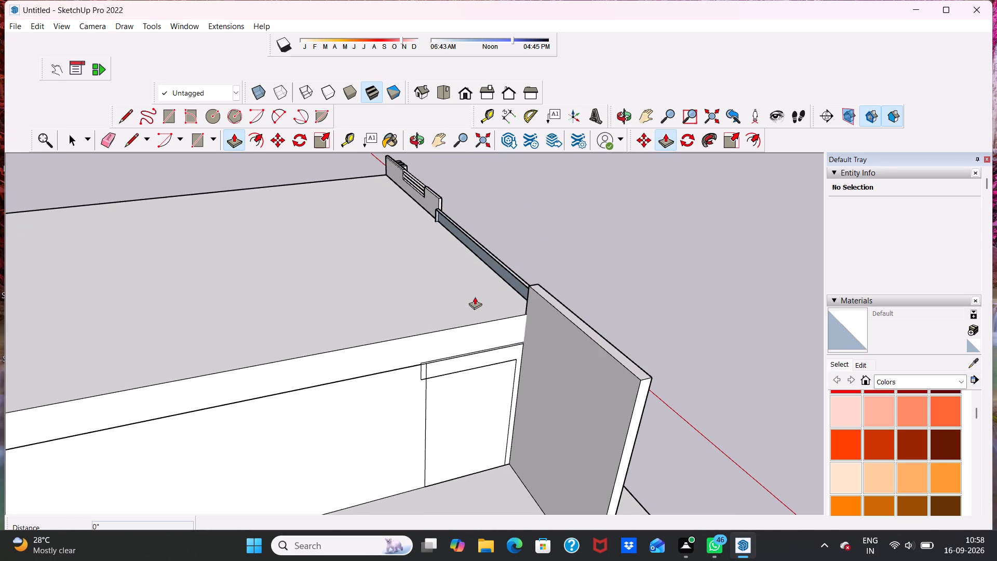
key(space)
Examine the tall wall's new position against the roof, corner post and slab from the side, front and above.
scroll(695, 301, down, 5)
middle_drag(667, 313, 520, 303)
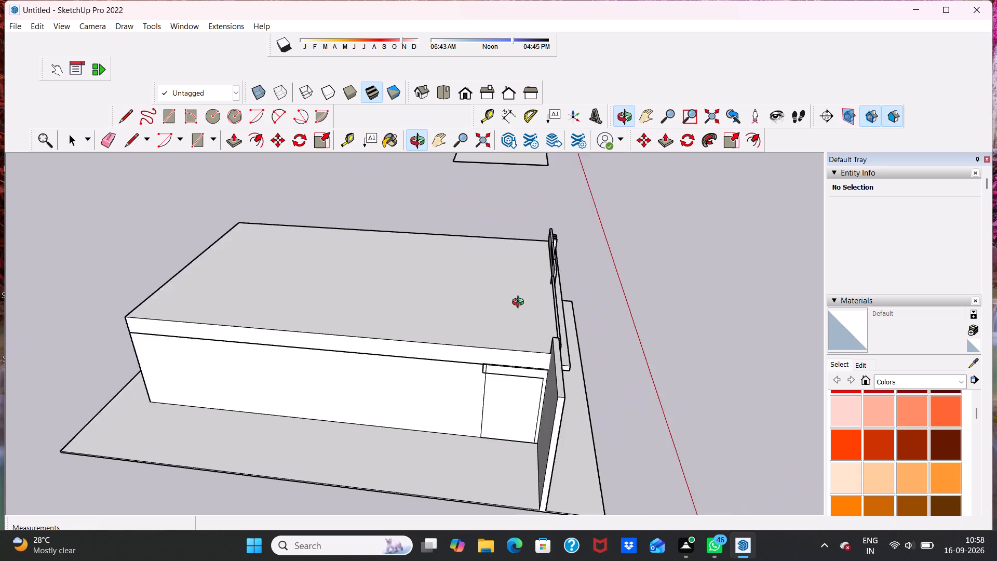
middle_drag(520, 303, 255, 239)
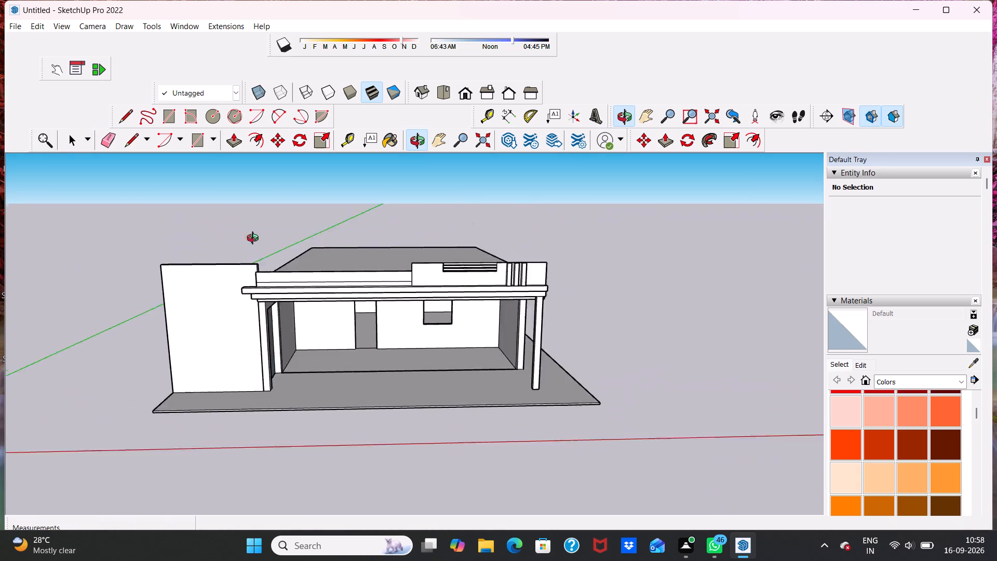
middle_drag(255, 239, 284, 209)
middle_drag(267, 285, 319, 494)
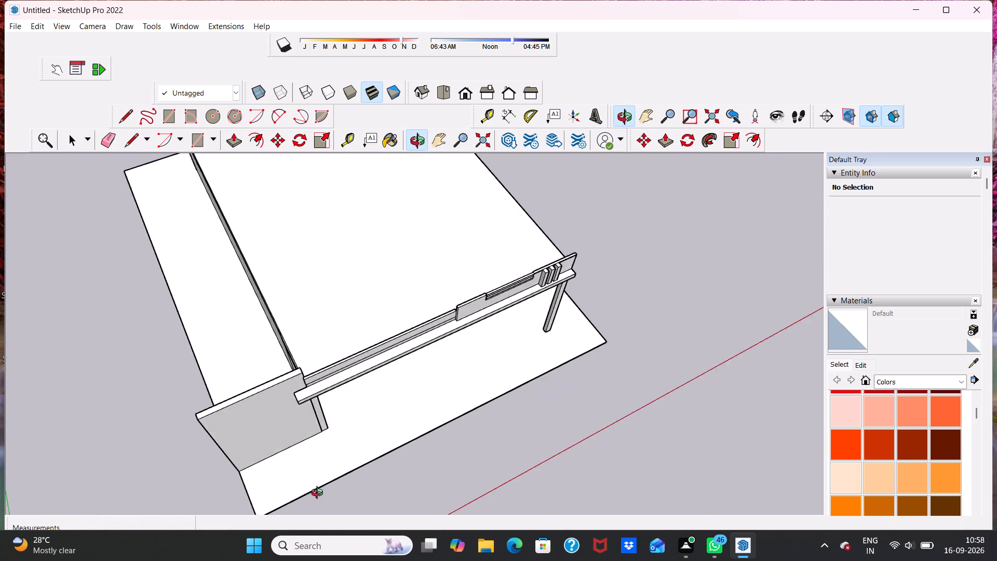
middle_drag(319, 494, 308, 480)
scroll(302, 477, up, 3)
middle_drag(237, 427, 204, 330)
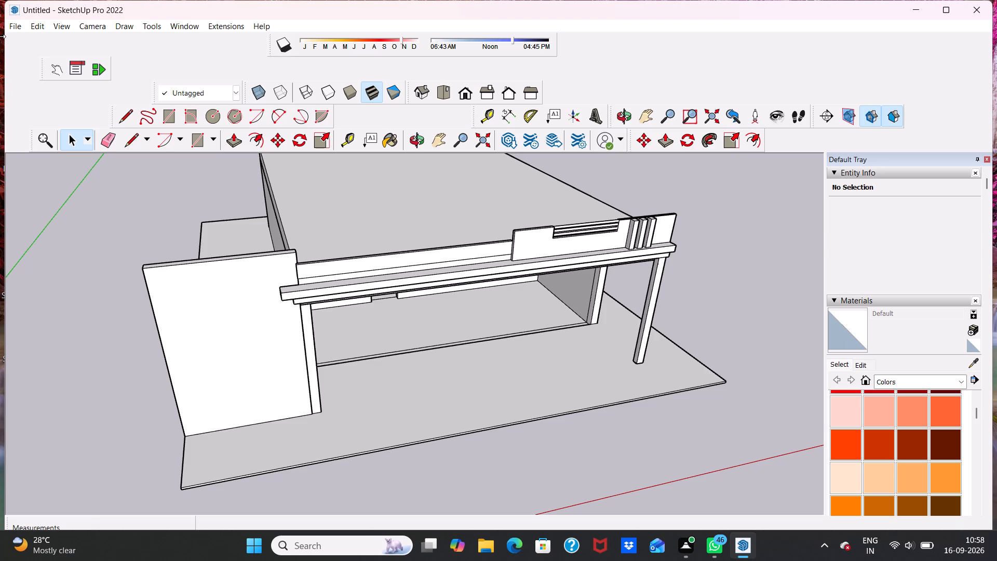
scroll(0, 36, down, 5)
scroll(38, 122, down, 5)
scroll(211, 279, down, 2)
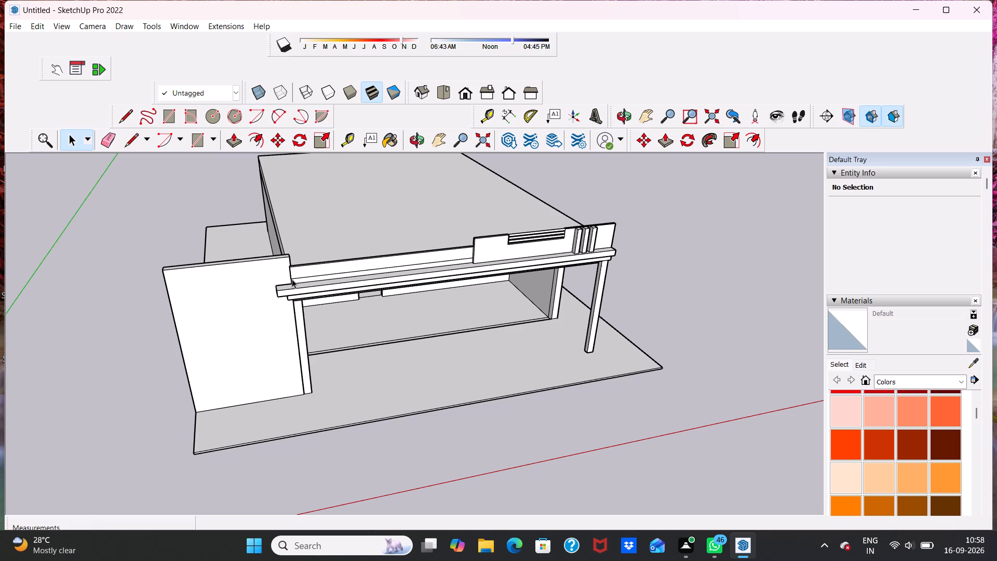
scroll(310, 307, down, 1)
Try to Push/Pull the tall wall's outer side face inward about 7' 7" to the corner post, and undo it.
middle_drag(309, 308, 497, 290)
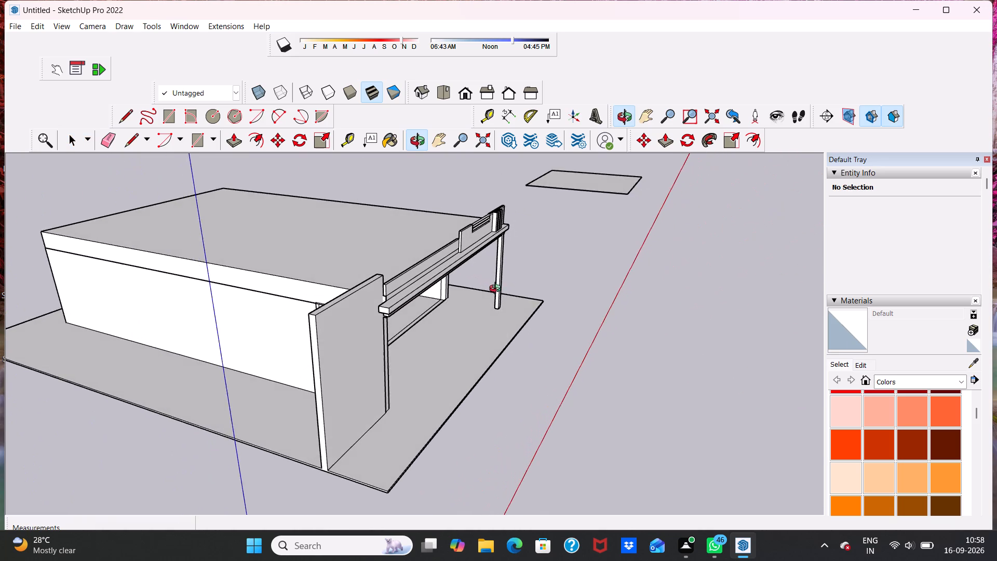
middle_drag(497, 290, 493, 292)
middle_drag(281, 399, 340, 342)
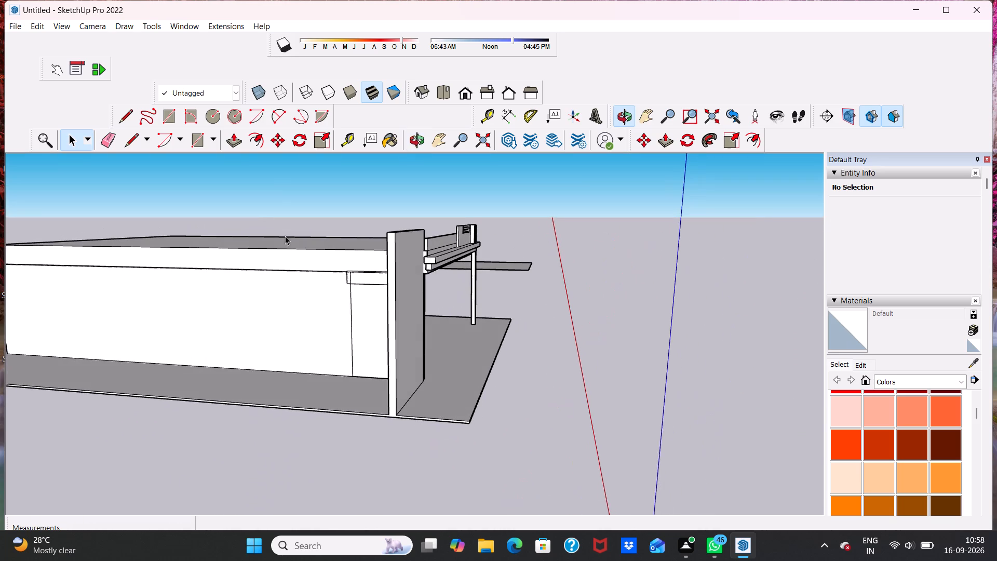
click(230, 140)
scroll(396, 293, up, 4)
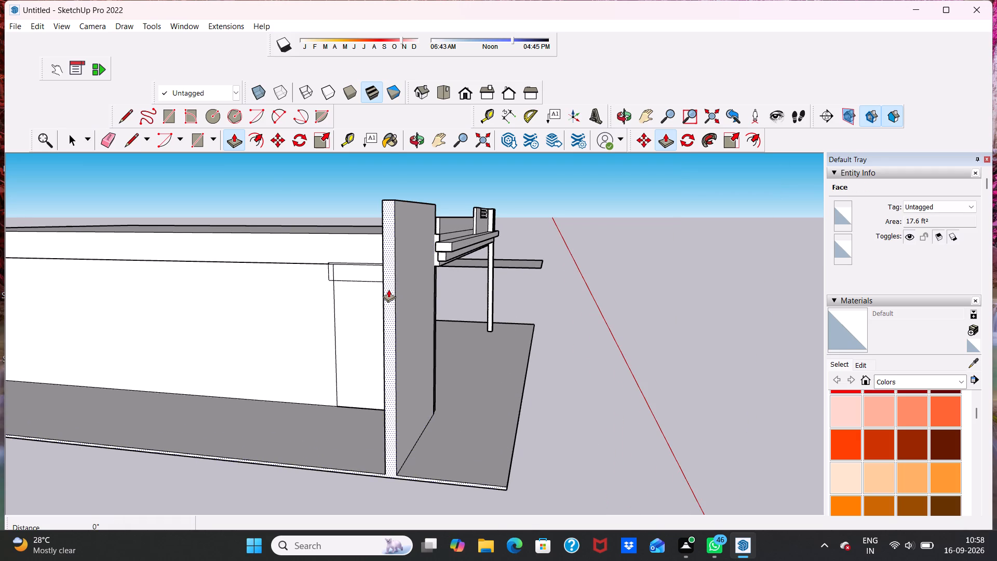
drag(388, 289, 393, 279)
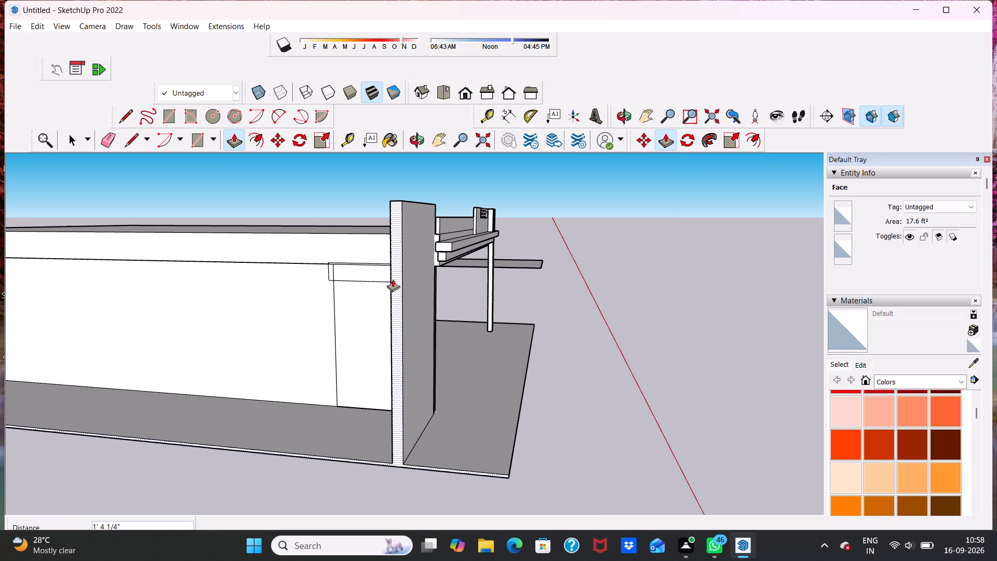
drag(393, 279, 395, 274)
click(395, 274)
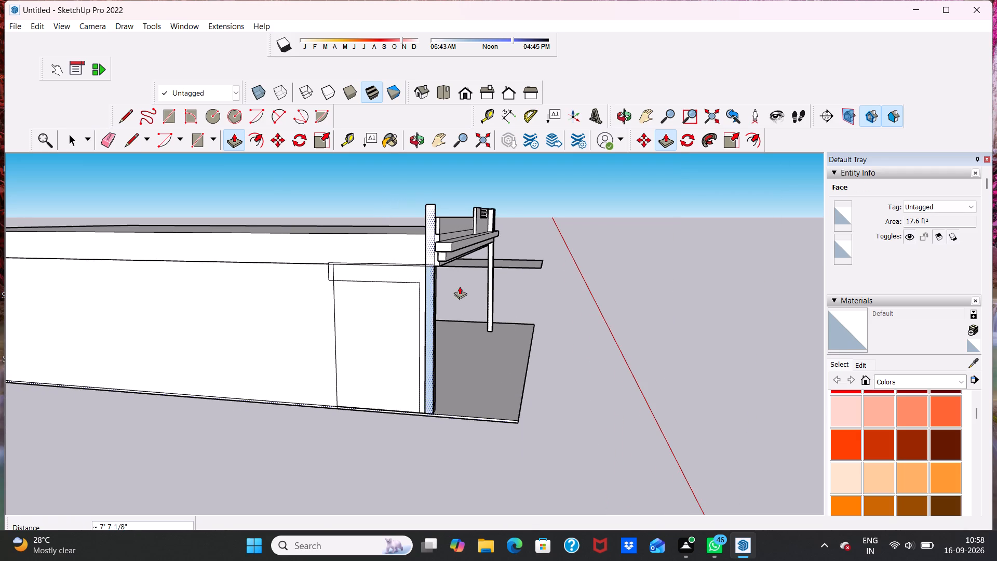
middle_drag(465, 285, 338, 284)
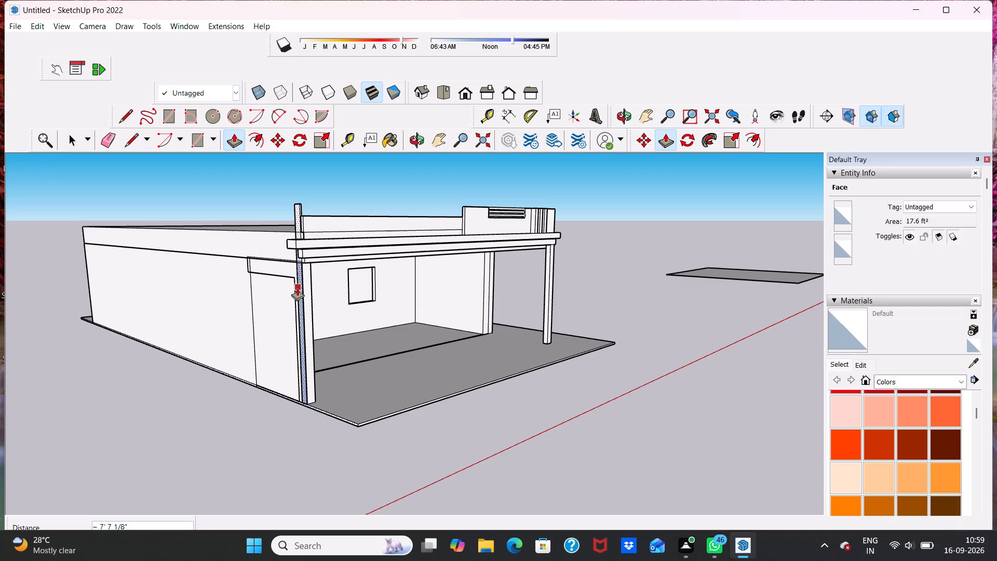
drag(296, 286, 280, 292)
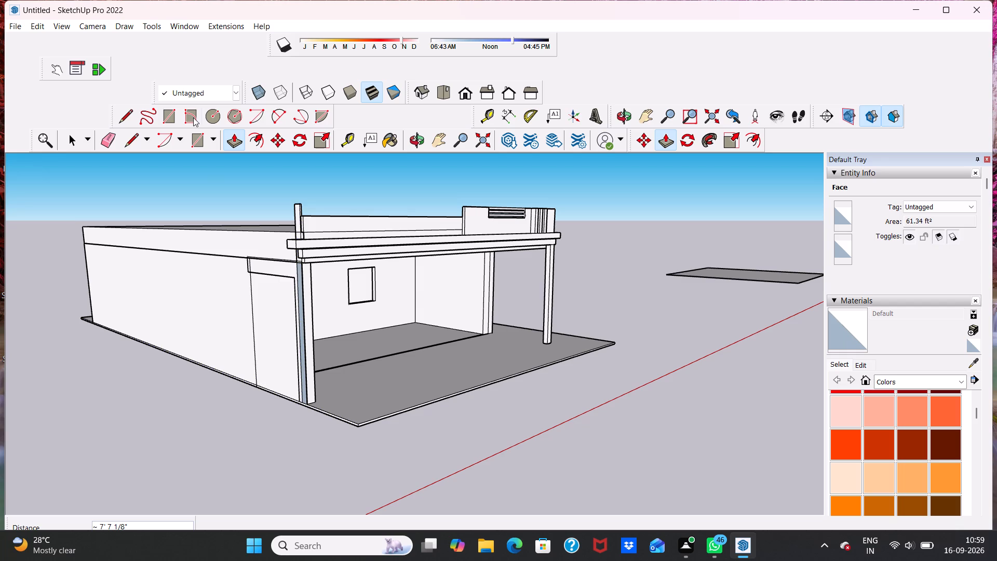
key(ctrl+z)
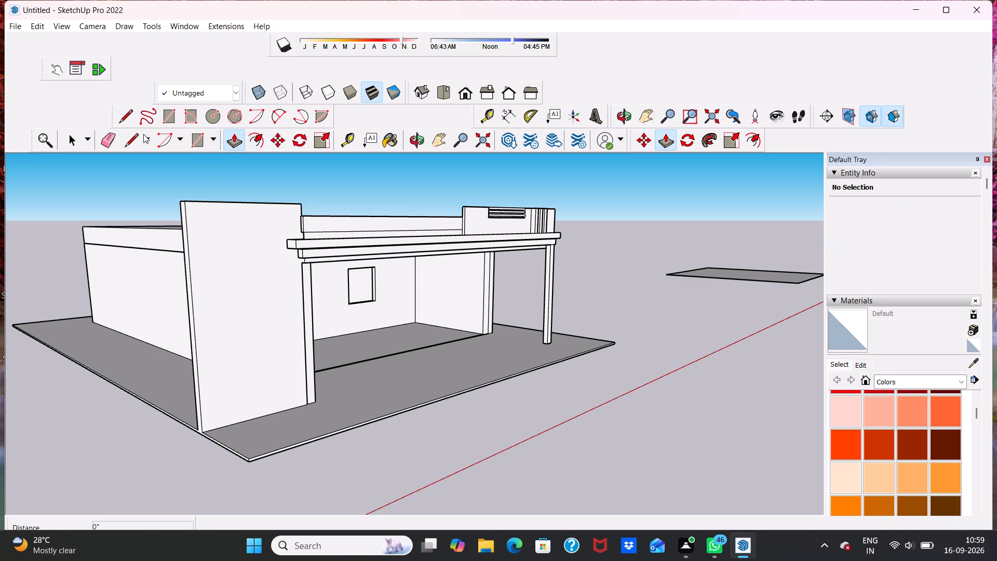
Narrow the tall wall by Push/Pulling its outer side face inward, finishing with a 7 7/8" adjustment back outward.
middle_drag(174, 327, 331, 317)
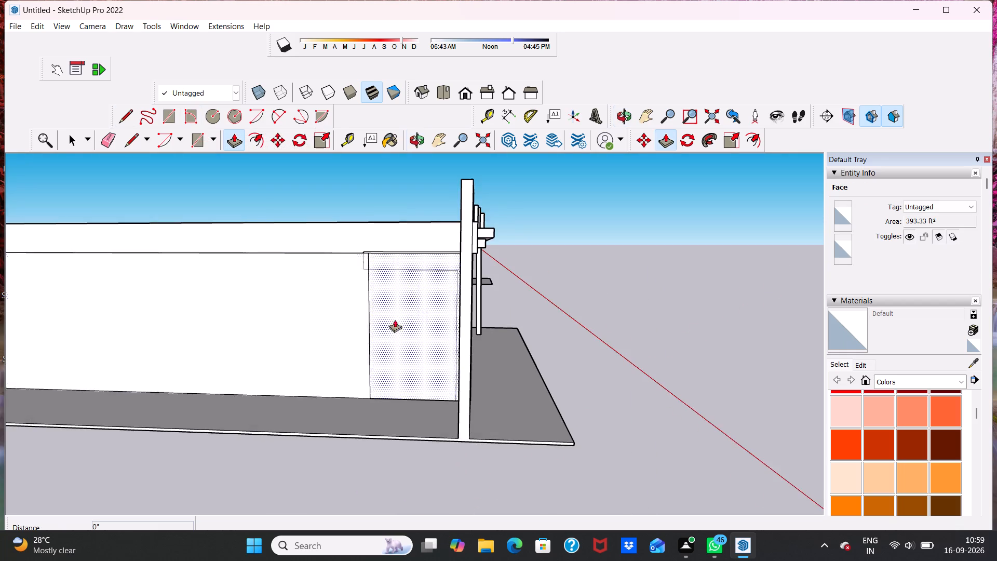
scroll(412, 315, up, 3)
drag(490, 300, 489, 286)
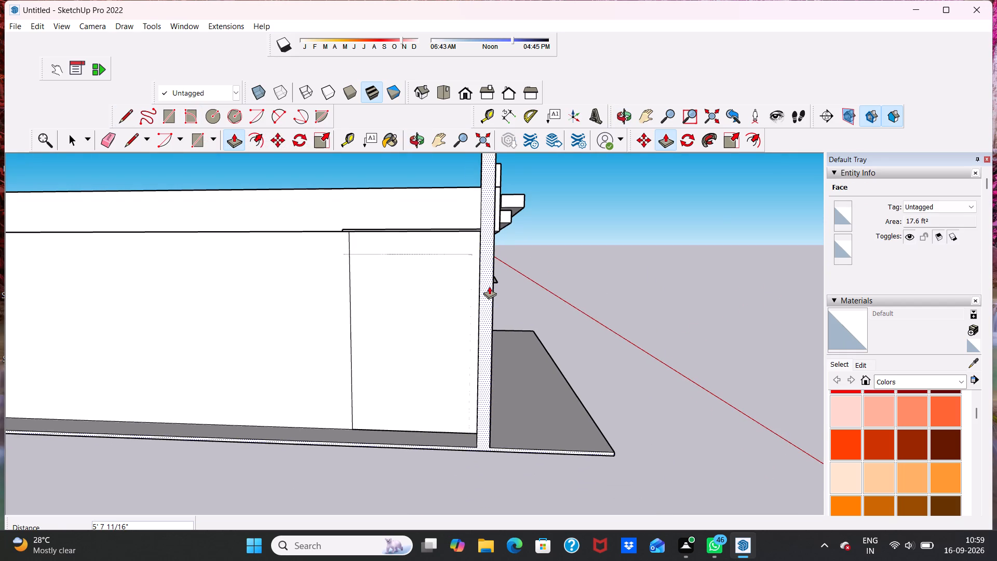
drag(489, 286, 487, 296)
click(486, 296)
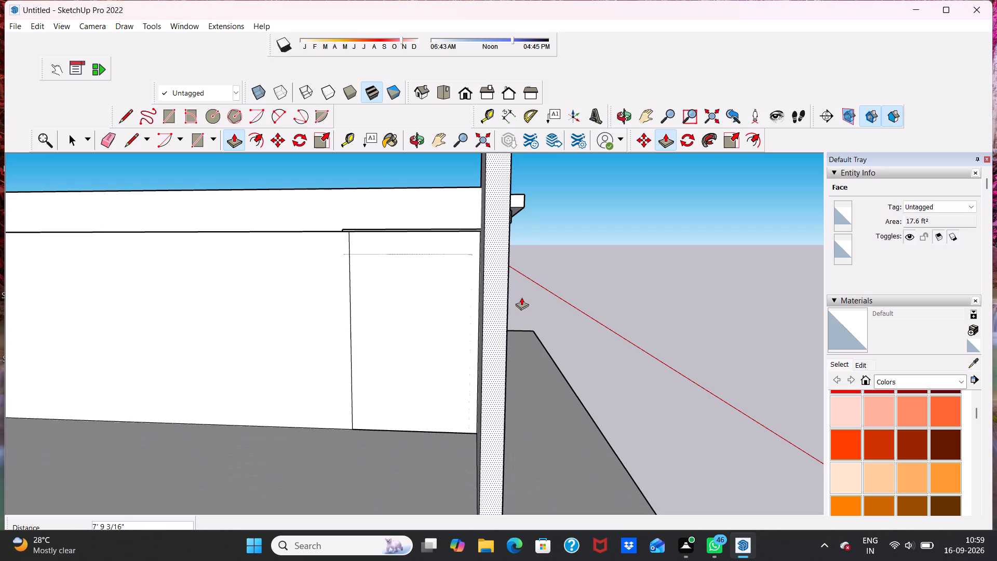
middle_drag(522, 290, 408, 289)
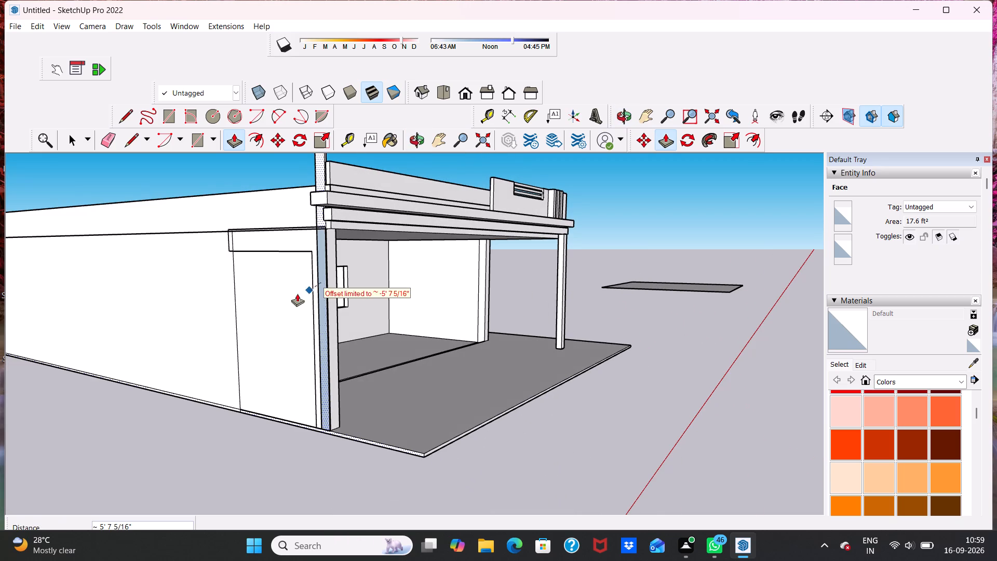
scroll(320, 270, down, 3)
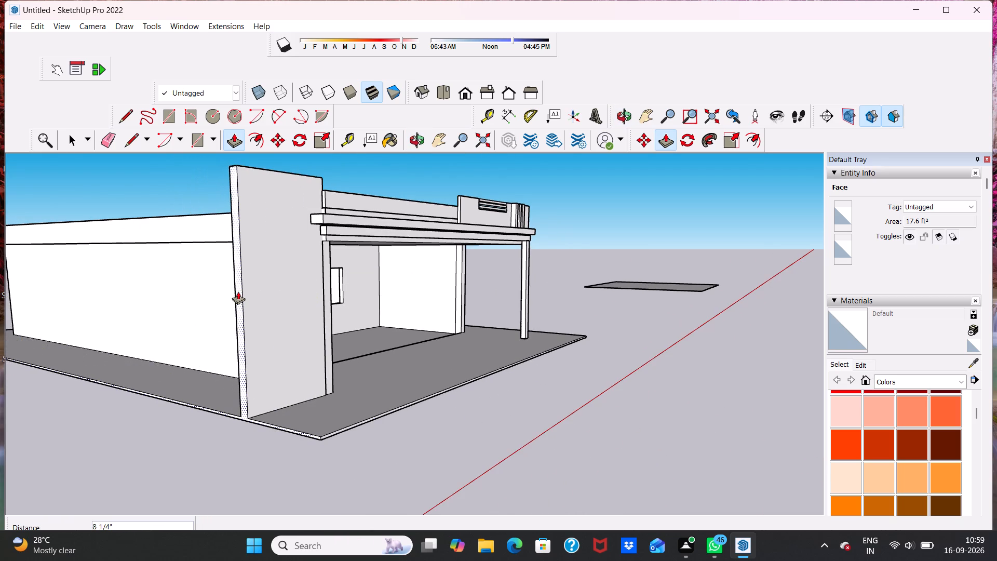
drag(238, 291, 248, 289)
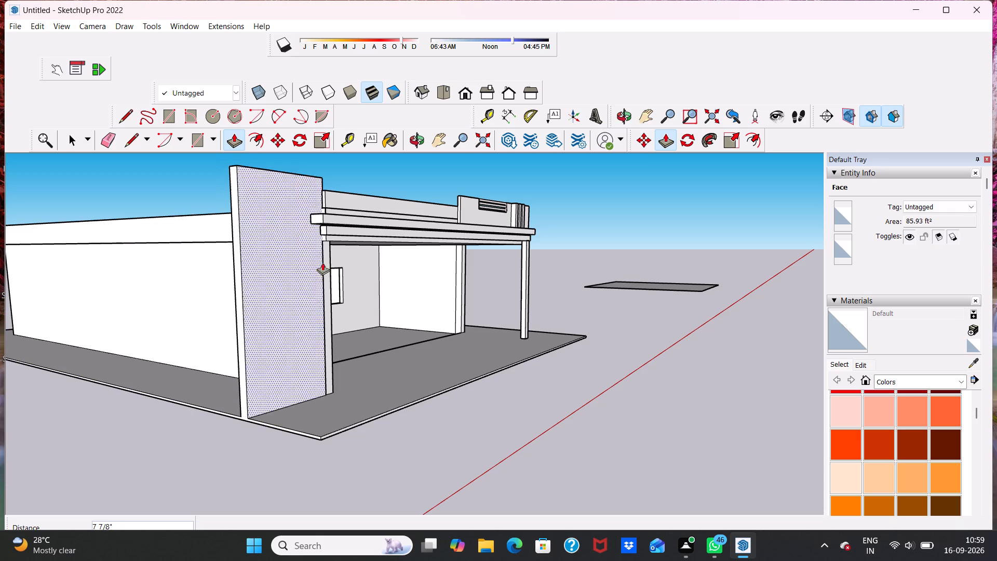
middle_drag(413, 271, 272, 304)
key(space)
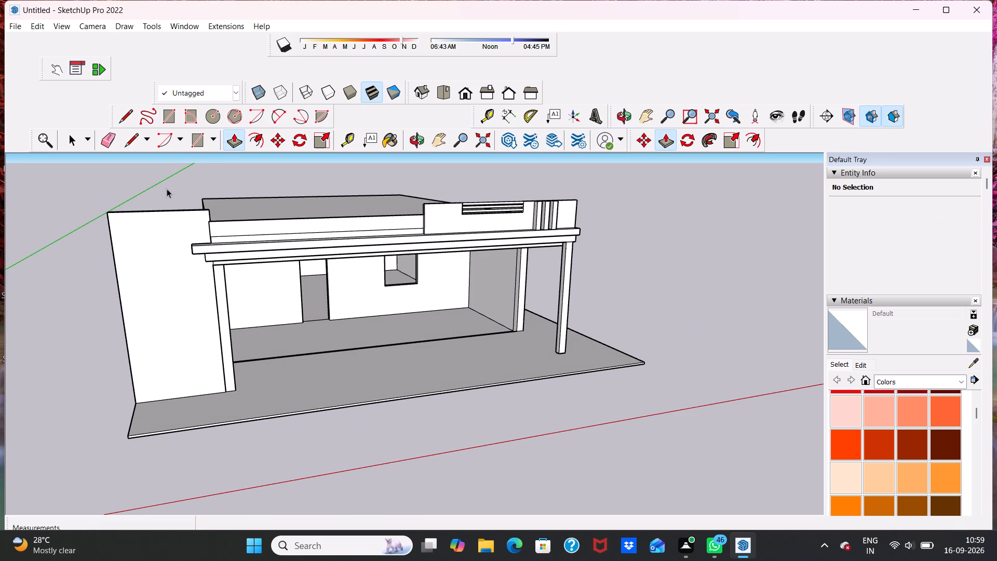
Examine the narrowed tall wall against the front posts, roof overhang and slab from several front angles.
scroll(127, 135, down, 2)
middle_drag(150, 162, 182, 140)
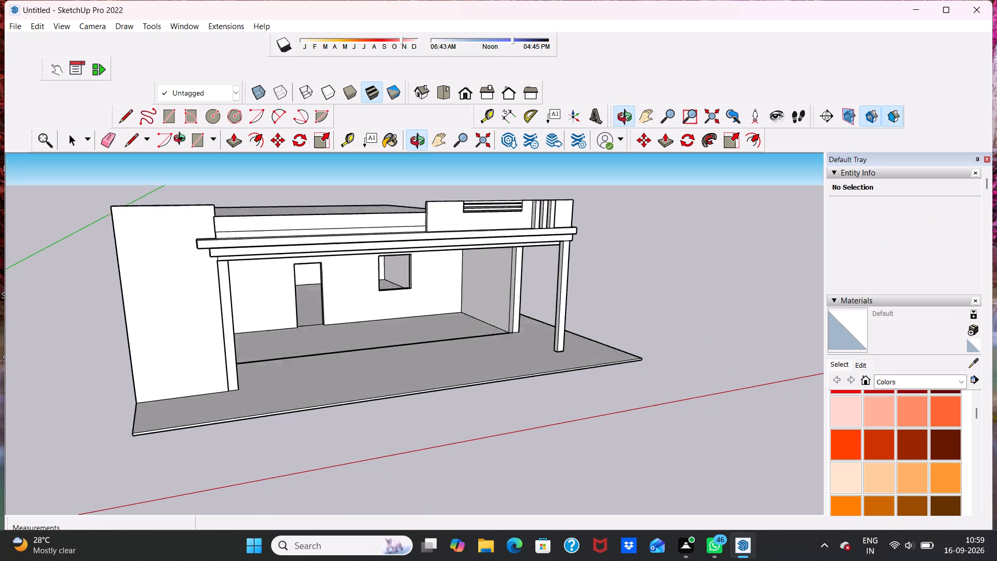
middle_drag(182, 140, 235, 165)
scroll(156, 160, up, 3)
middle_drag(155, 160, 74, 104)
scroll(82, 86, up, 1)
scroll(84, 76, down, 5)
scroll(124, 113, down, 4)
scroll(76, 206, down, 5)
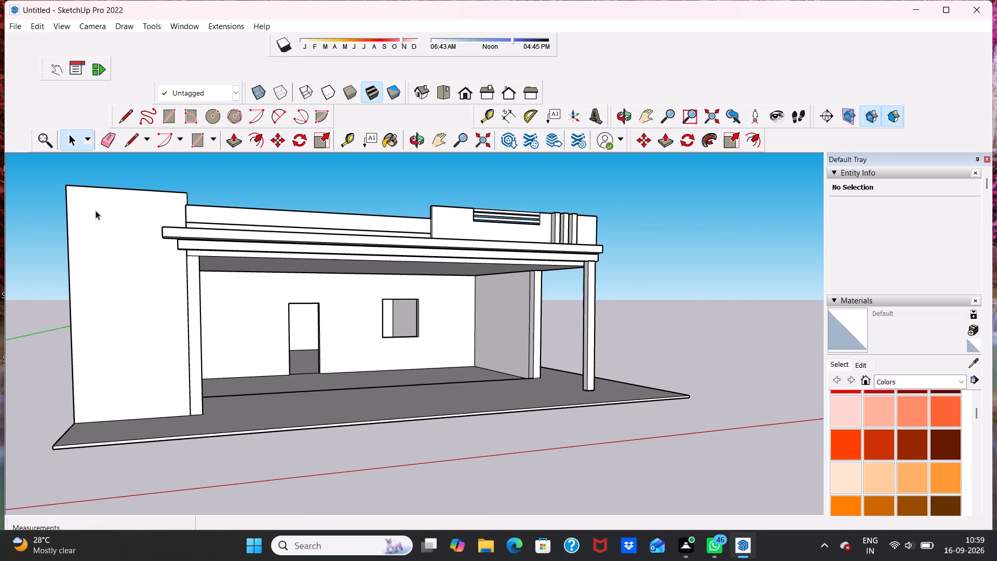
middle_drag(90, 235, 151, 249)
Draw a line across the thickness of the tall wall's outer side at its base, where it meets the slab.
scroll(60, 399, up, 4)
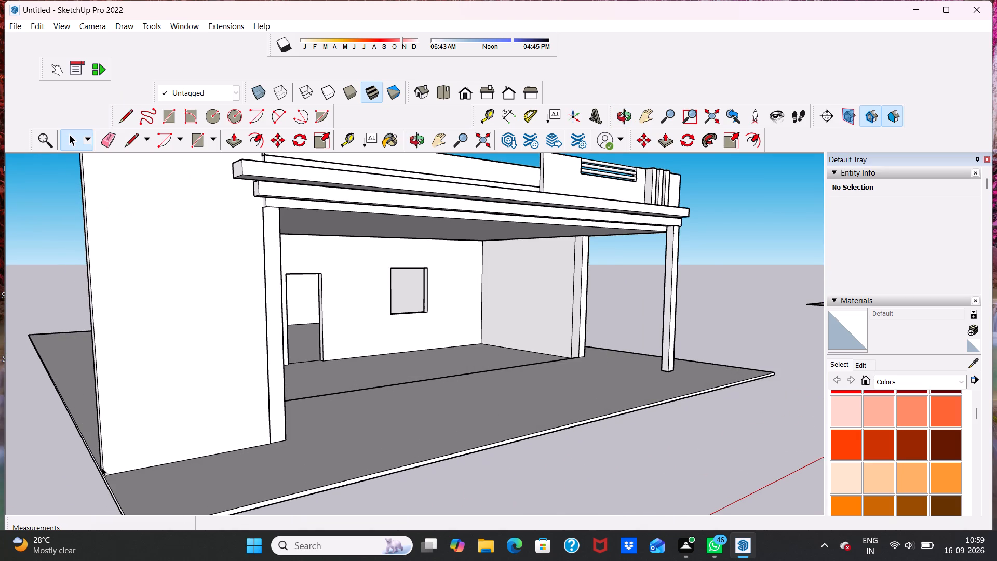
scroll(100, 466, up, 5)
click(127, 142)
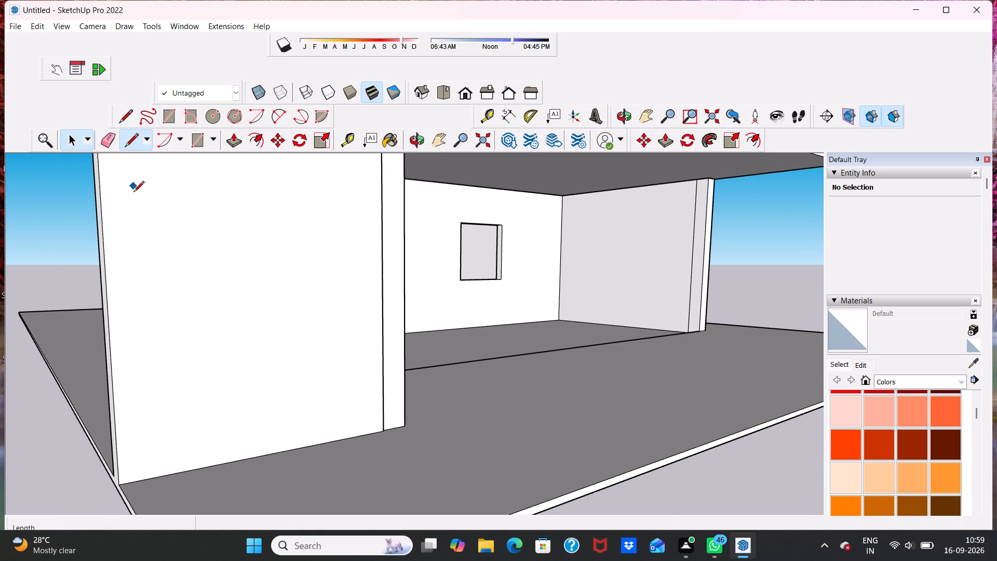
scroll(77, 403, up, 4)
scroll(93, 515, down, 2)
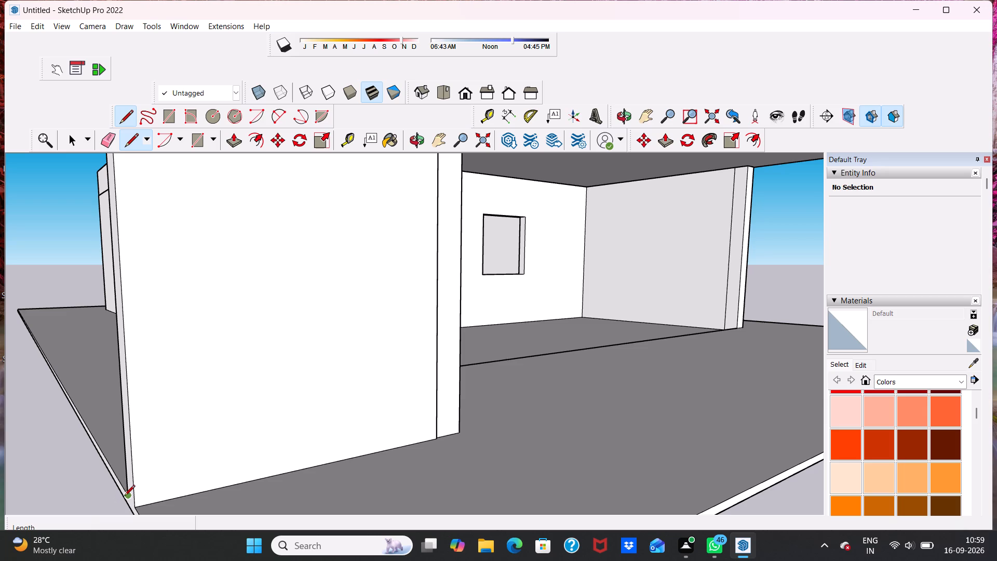
click(124, 497)
click(137, 507)
scroll(146, 476, down, 5)
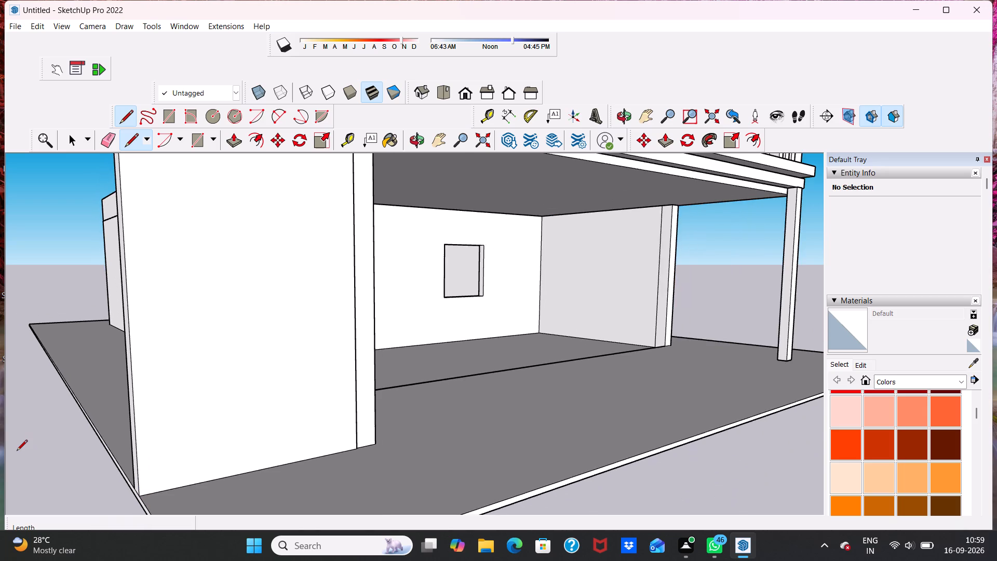
scroll(18, 451, up, 2)
key(space)
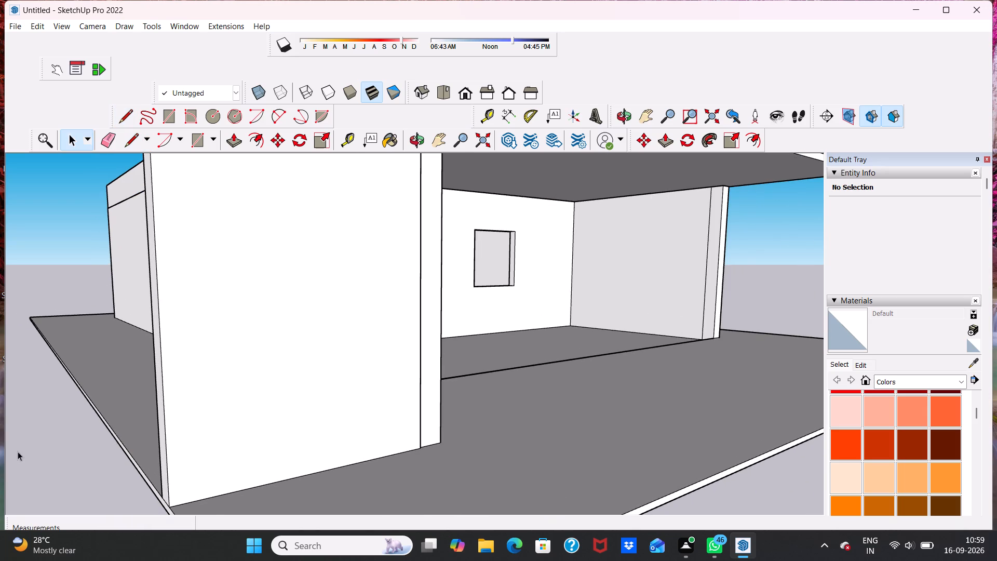
Draw a vertical rectangle about 5" wide and 13' 7 3/4" tall on the tall wall's front face, from top edge to base.
scroll(18, 451, up, 1)
scroll(35, 451, down, 1)
middle_drag(246, 444, 187, 406)
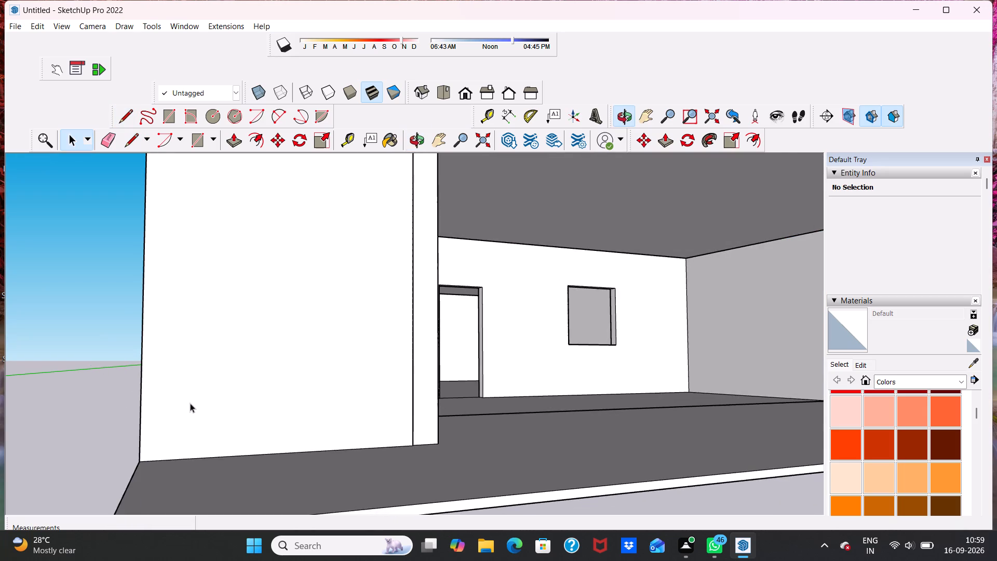
scroll(204, 402, down, 4)
scroll(255, 249, down, 7)
middle_drag(282, 264, 276, 294)
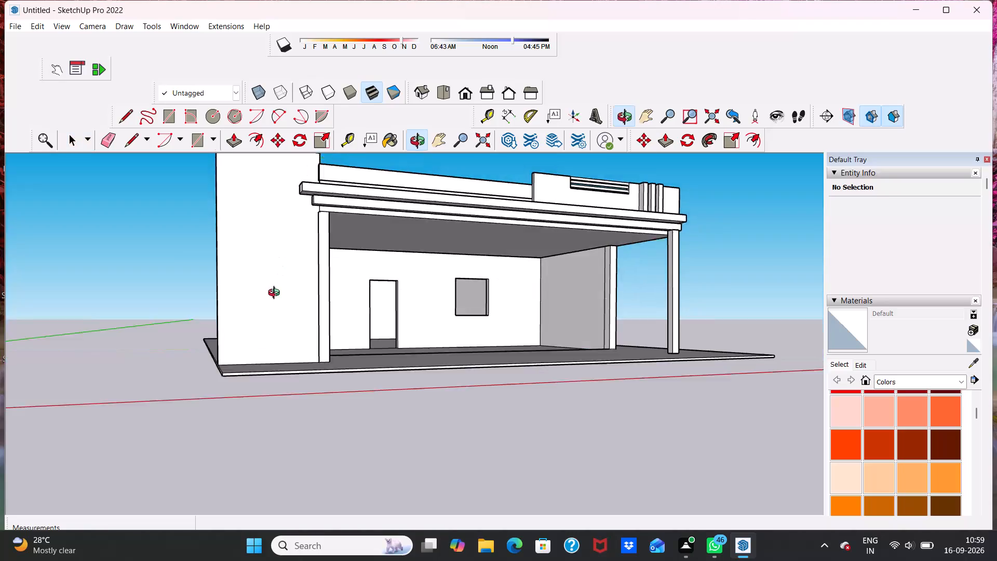
middle_drag(276, 294, 272, 310)
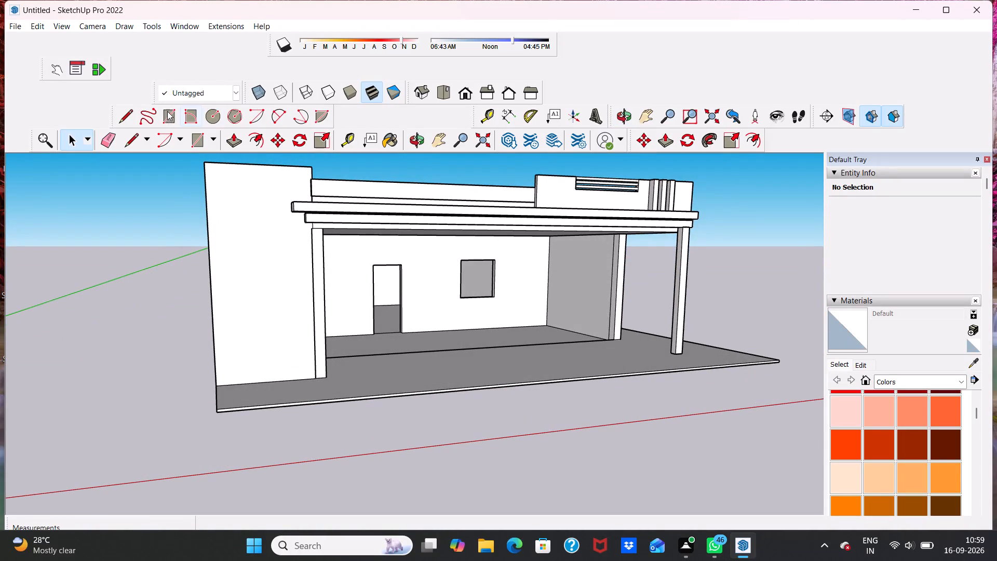
click(167, 111)
scroll(238, 168, up, 1)
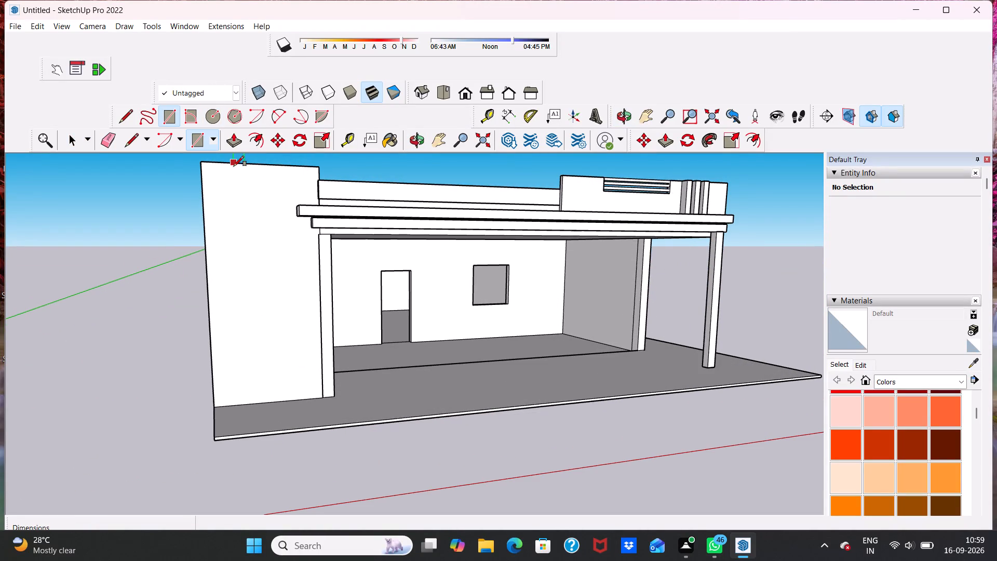
click(231, 164)
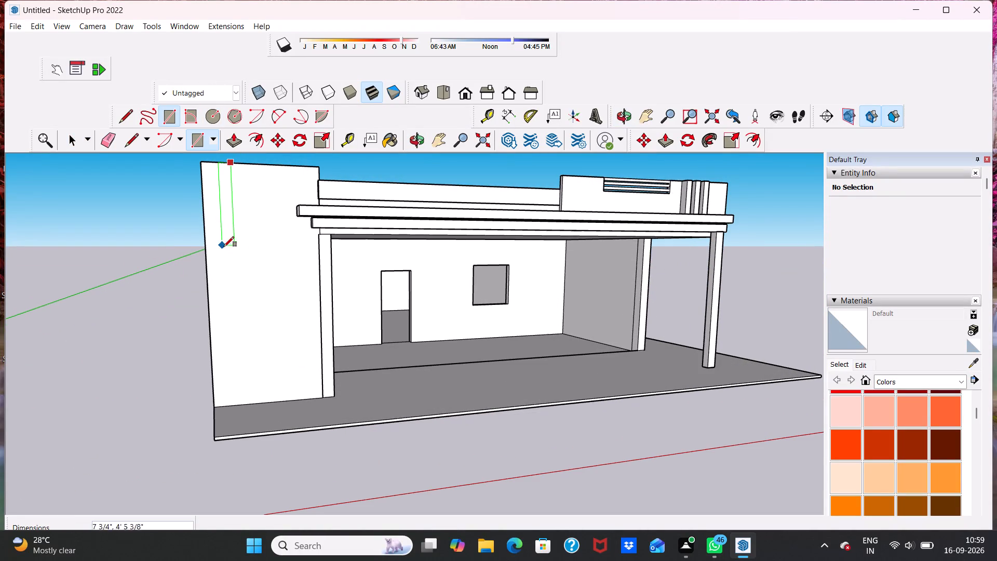
scroll(250, 326, up, 1)
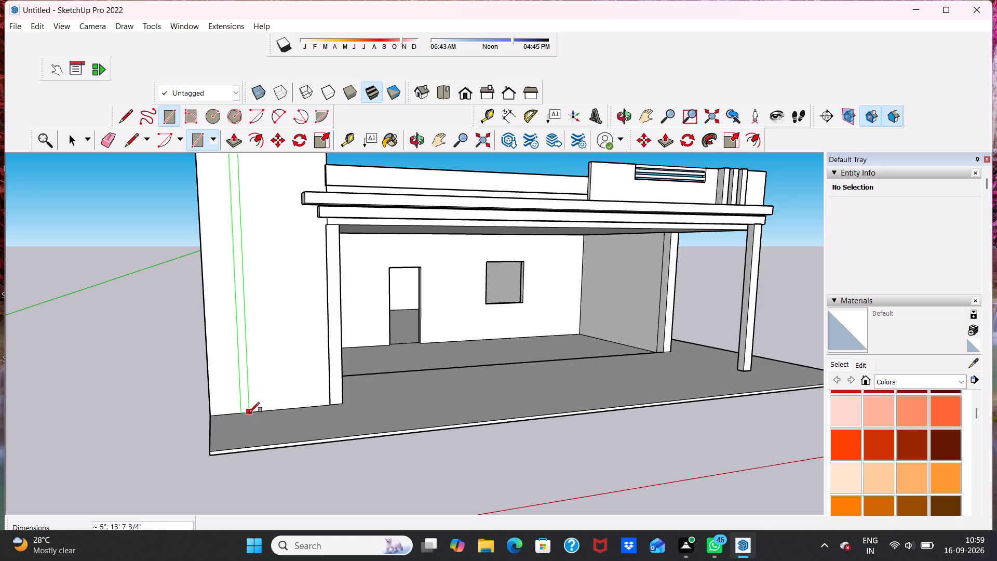
click(249, 413)
scroll(300, 338, down, 9)
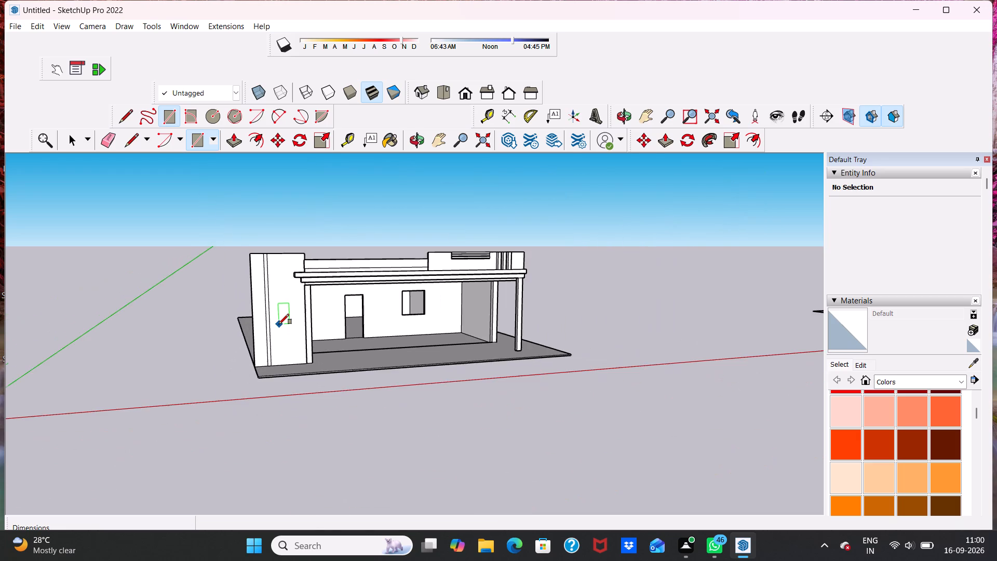
scroll(279, 275, up, 2)
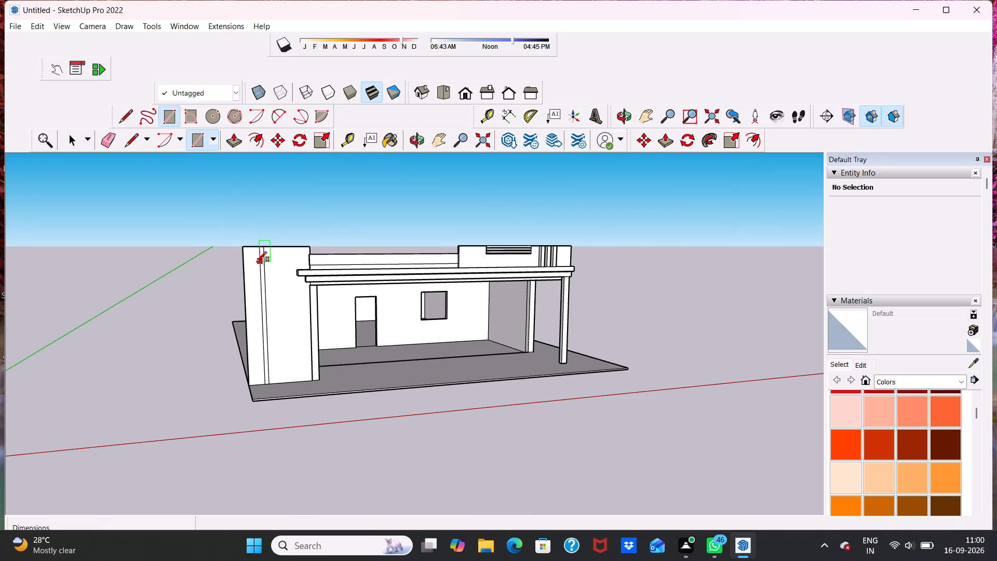
key(space)
Copy the vertical strip on the tall wall's front face twice toward the porch, offset about 7 3/8" and 7 13/16" in turn.
click(261, 279)
double_click(262, 279)
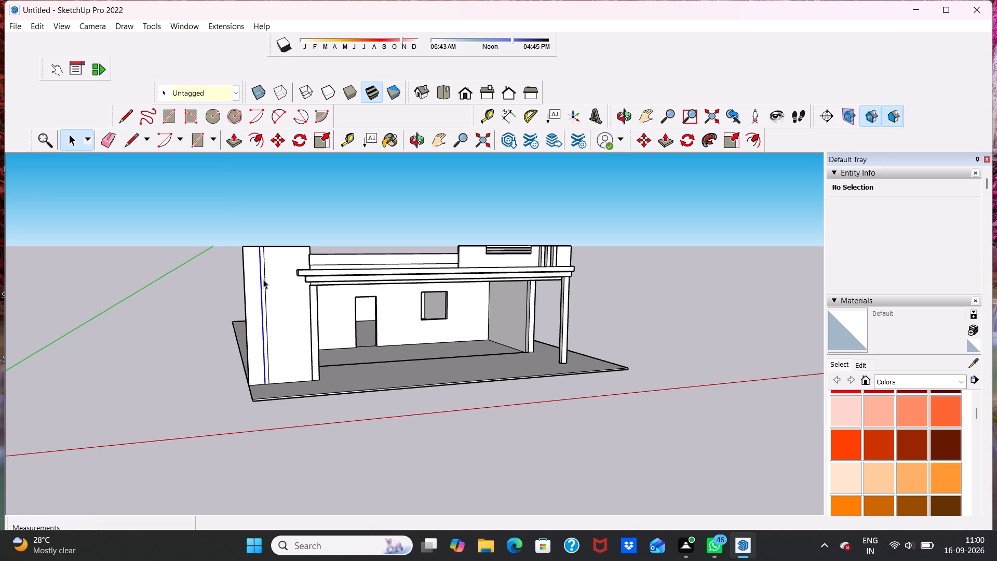
double_click(263, 275)
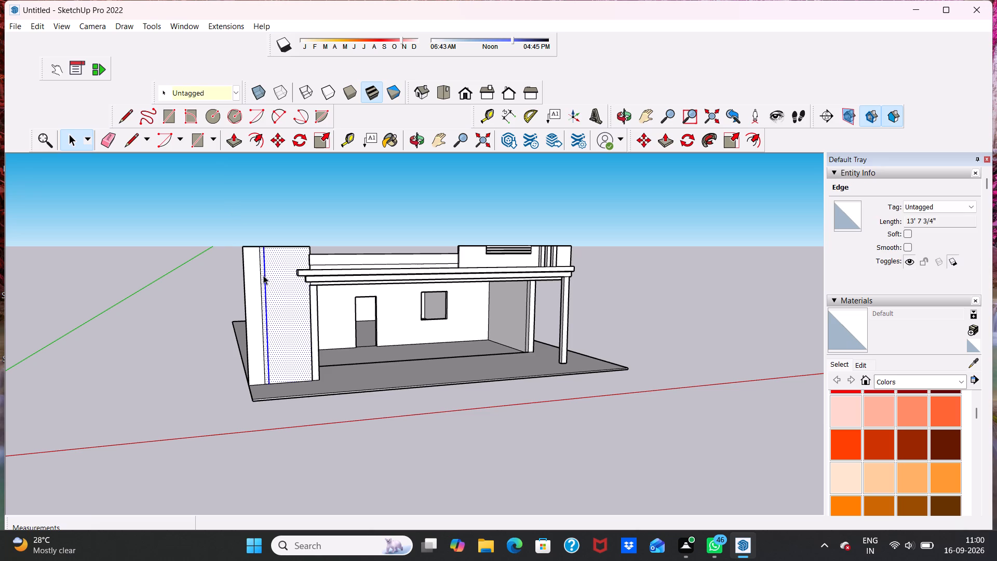
triple_click(263, 275)
click(243, 280)
double_click(221, 280)
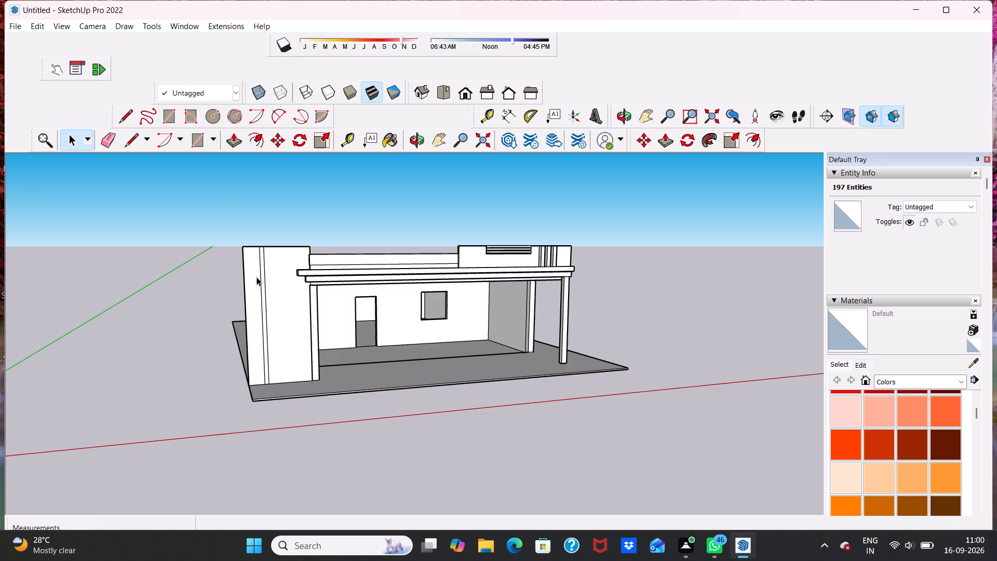
scroll(262, 271, up, 10)
double_click(259, 287)
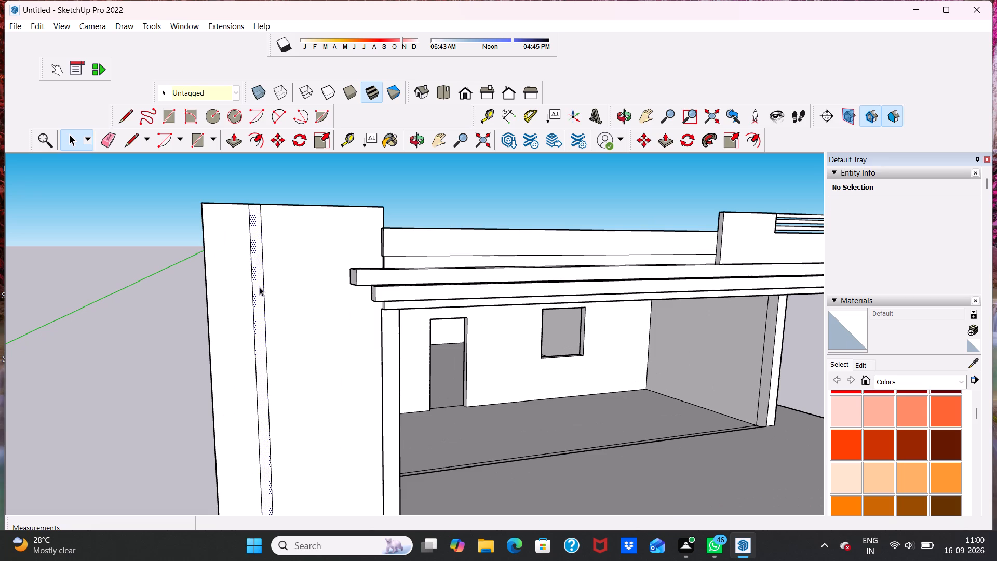
click(278, 140)
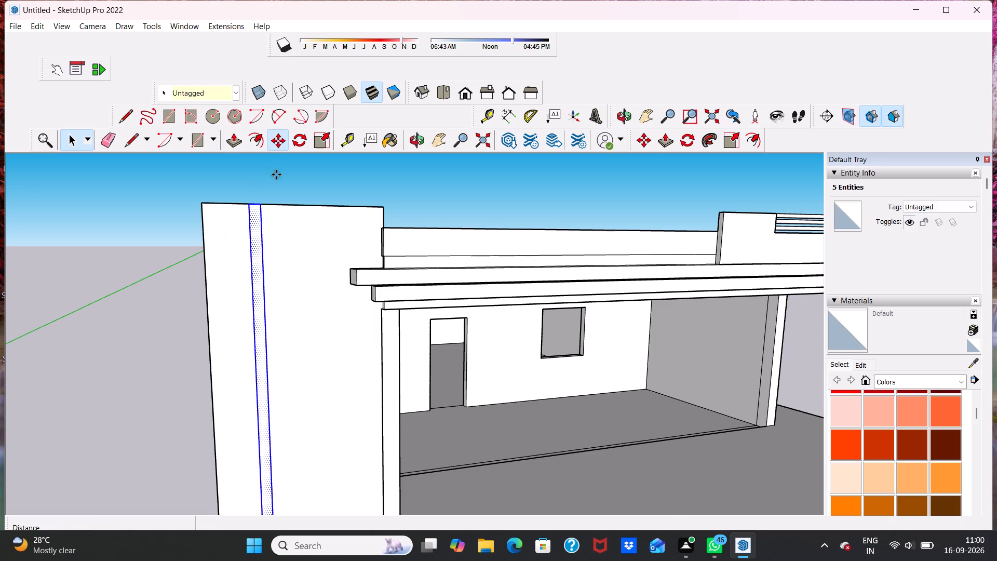
click(255, 225)
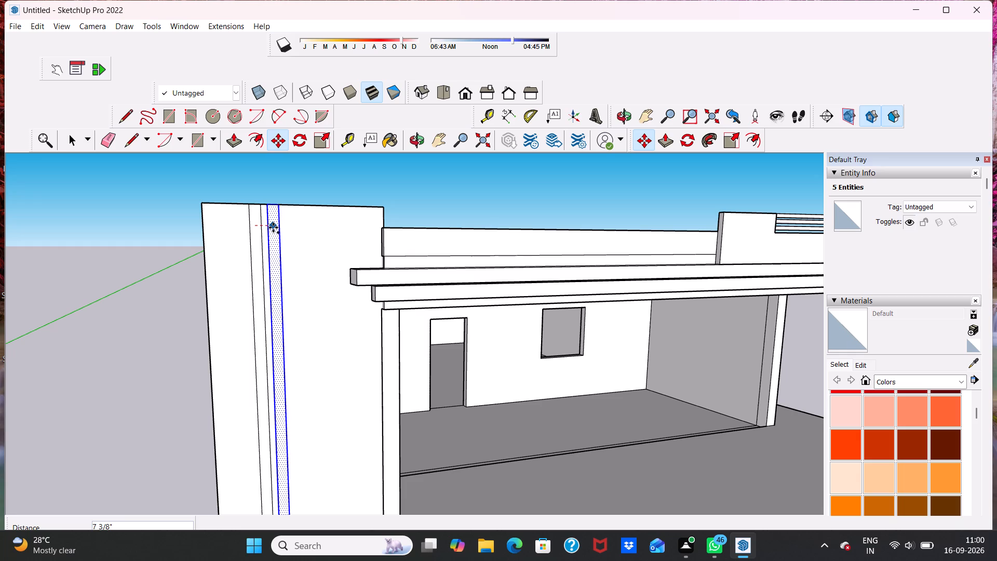
click(273, 228)
click(275, 231)
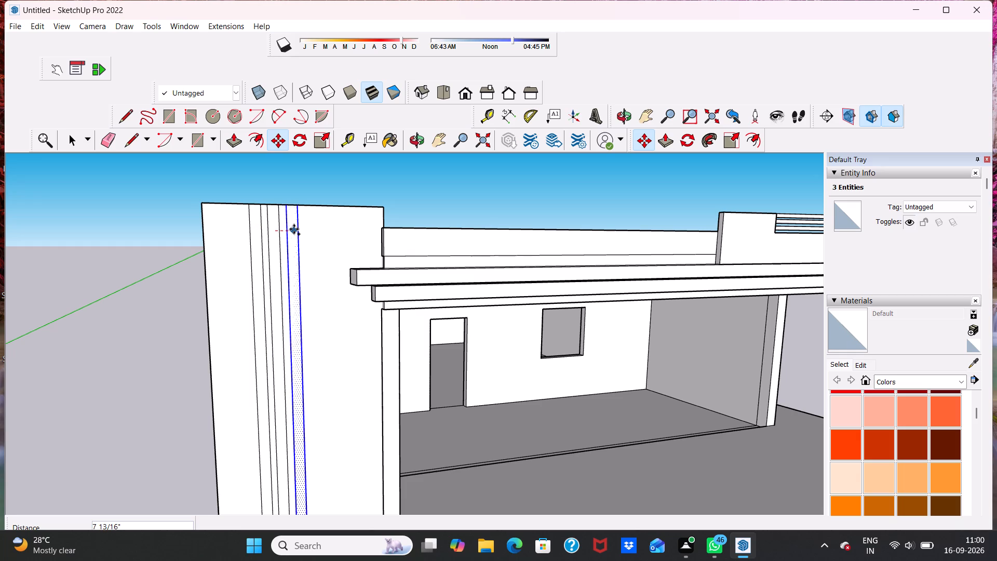
click(294, 229)
key(space)
Push/Pull each of the three vertical strips 3" outward from the tall wall's front face.
middle_drag(251, 191, 345, 241)
scroll(251, 191, down, 1)
scroll(375, 246, up, 1)
scroll(393, 259, down, 3)
middle_drag(405, 284, 278, 280)
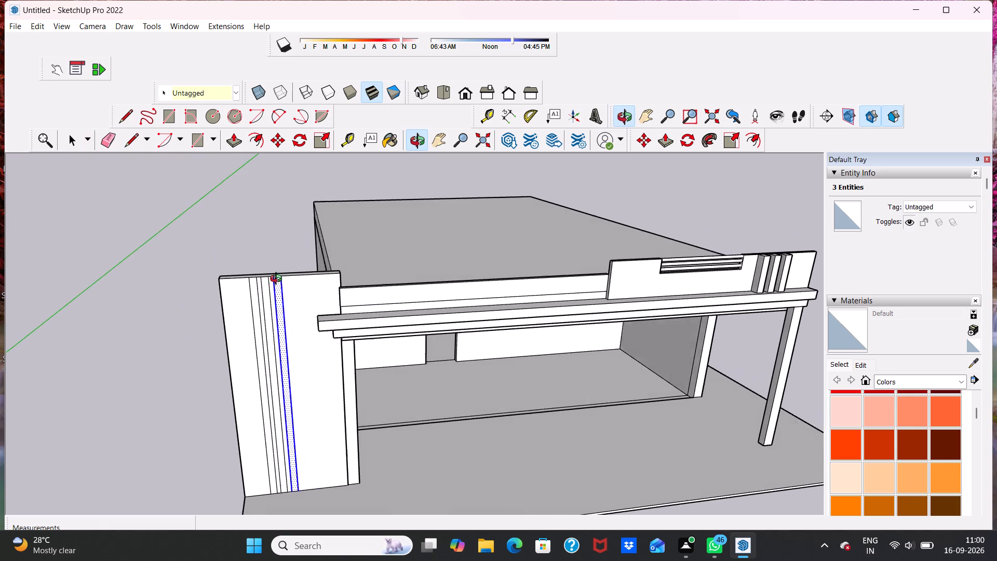
middle_drag(278, 280, 275, 279)
scroll(223, 157, up, 1)
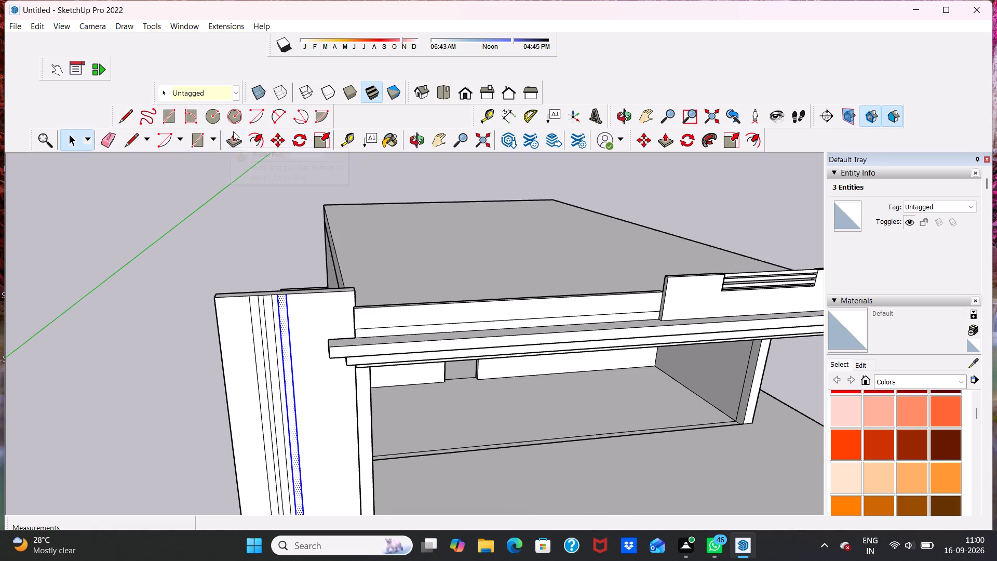
click(234, 137)
scroll(254, 314, up, 3)
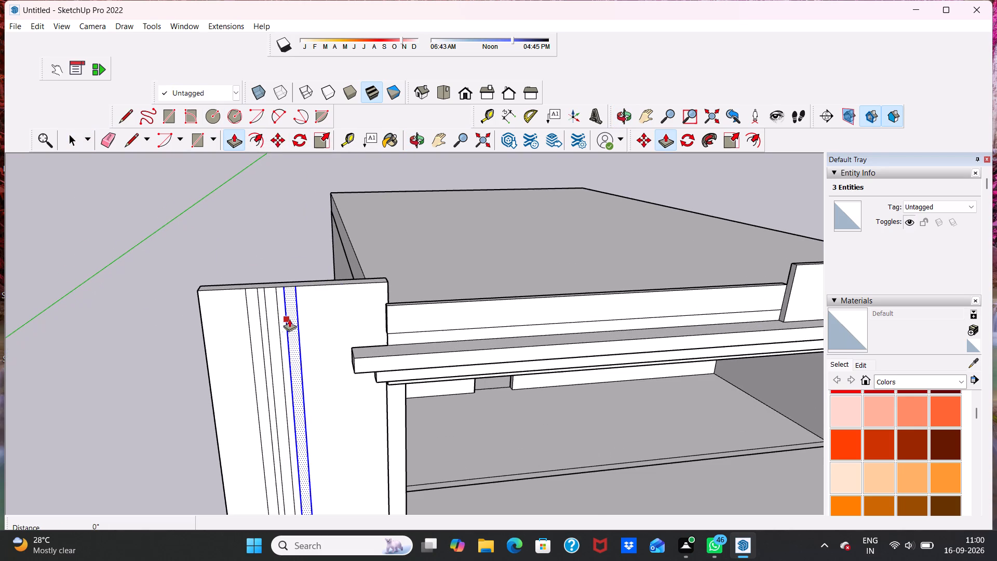
click(294, 317)
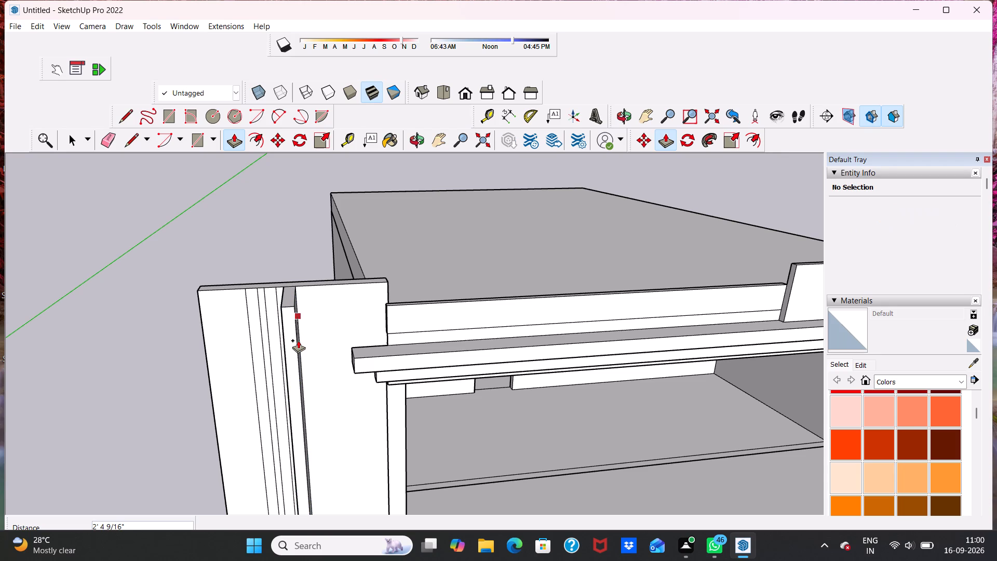
key(3)
key(shift+quotedbl)
key(Return)
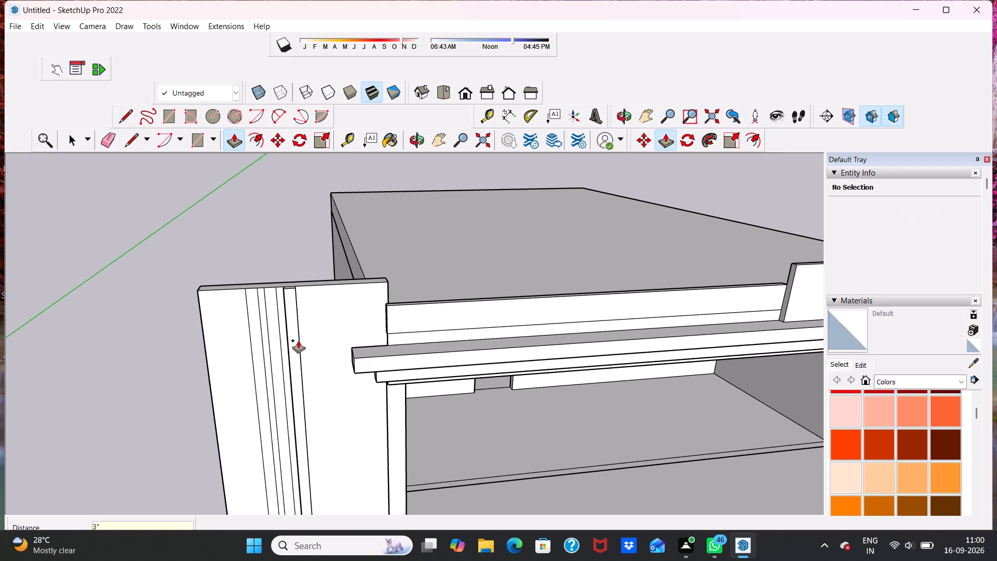
scroll(280, 338, up, 3)
click(272, 323)
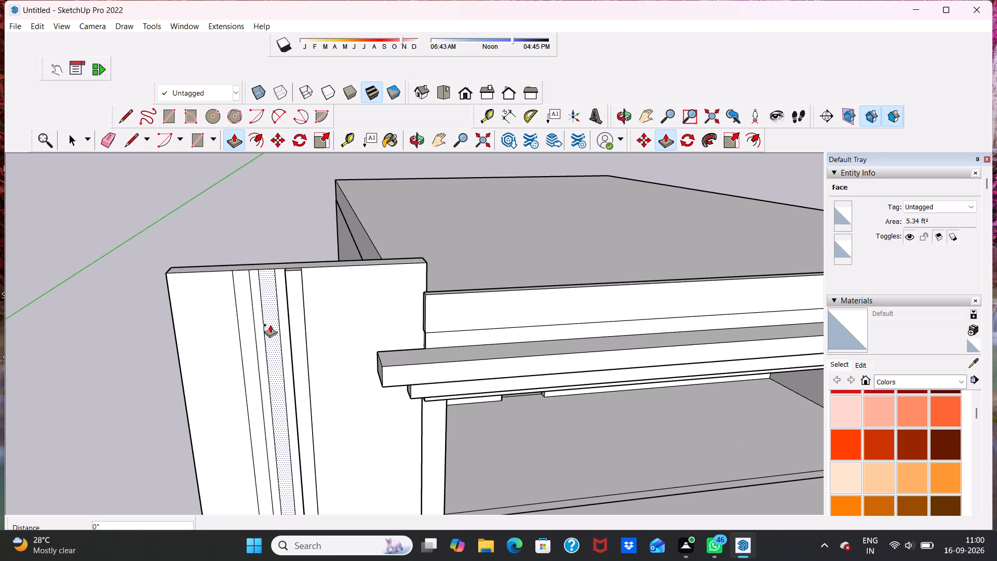
text(3")
key(Return)
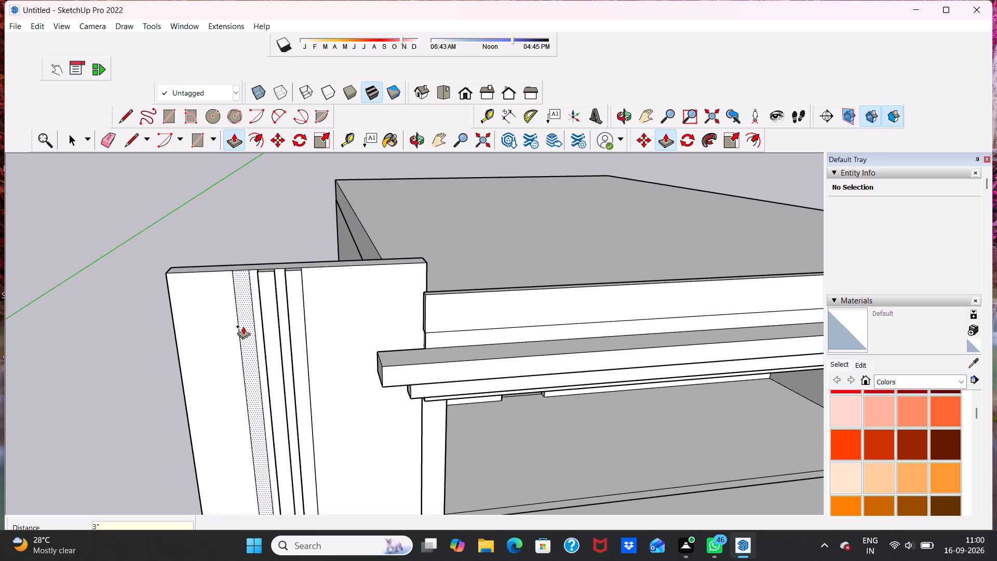
click(246, 326)
text(3")
key(Return)
Examine the three raised strips and the tall wall against the roof overhang, front parapet and slab from several angles.
scroll(239, 341, down, 2)
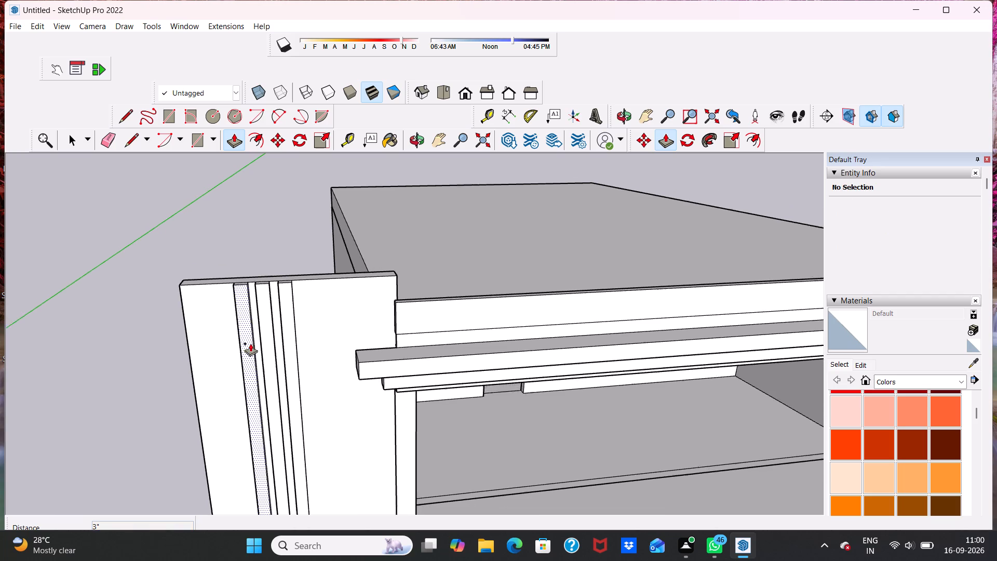
scroll(250, 343, down, 2)
middle_drag(255, 333, 171, 241)
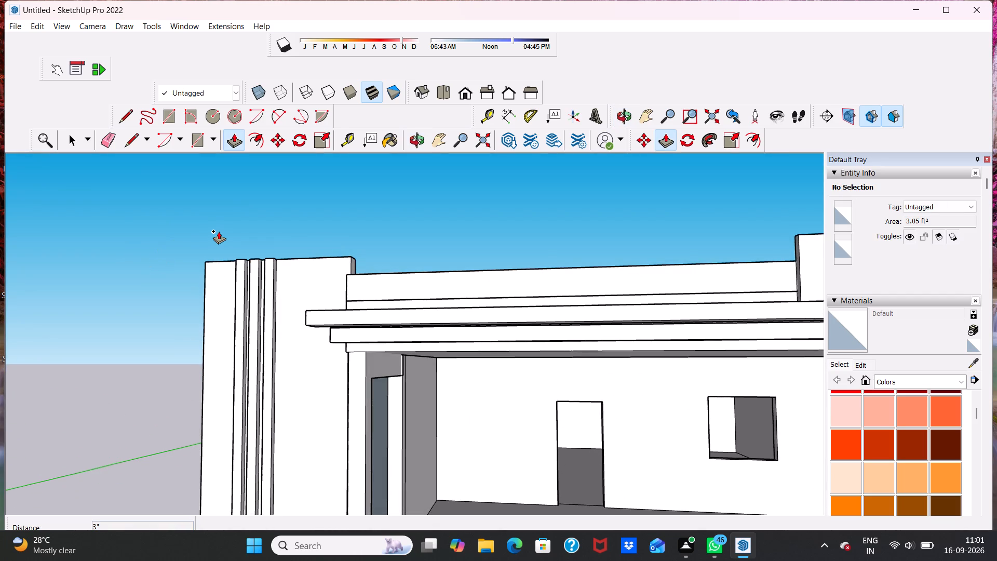
key(space)
scroll(262, 176, down, 2)
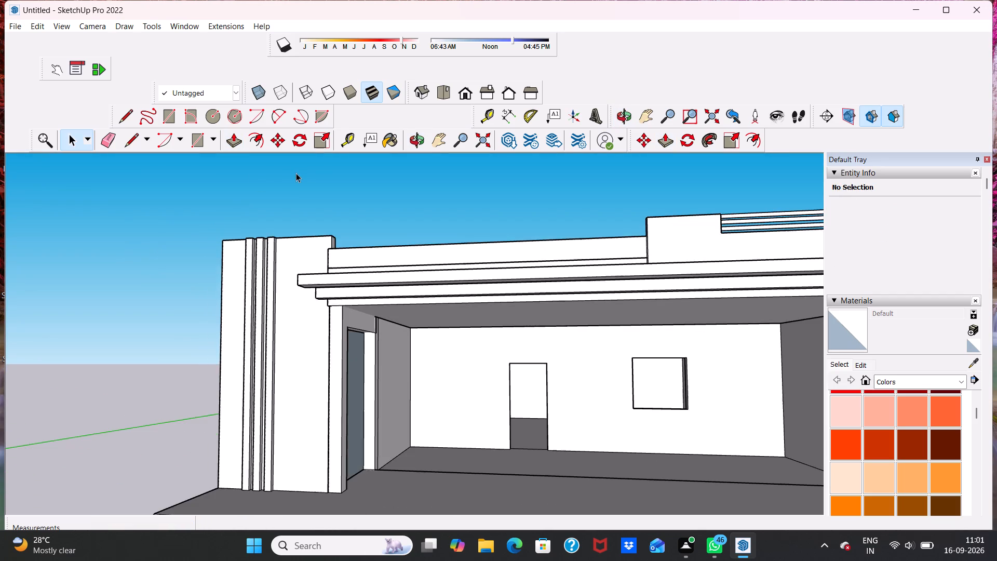
middle_drag(296, 173, 382, 287)
middle_drag(357, 269, 332, 222)
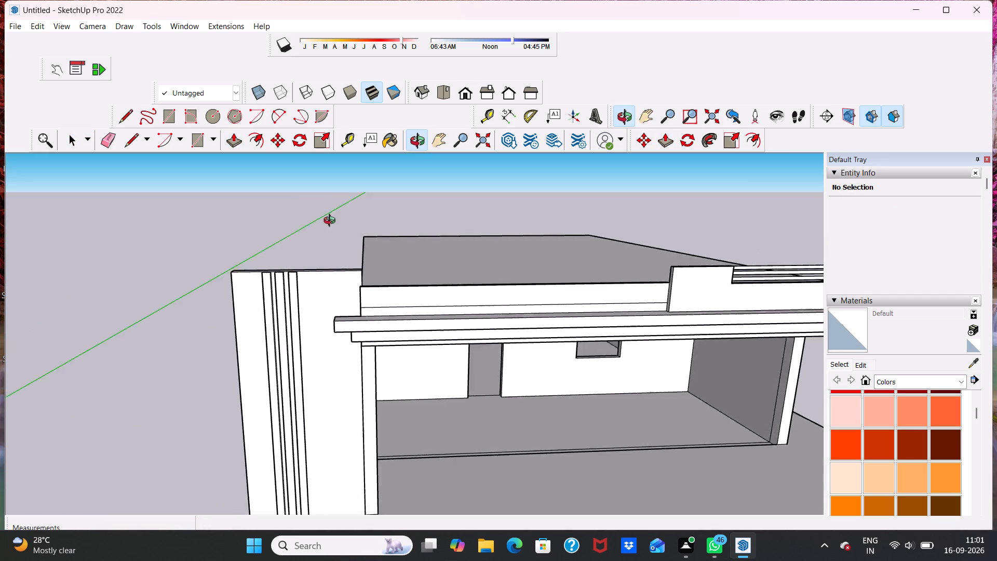
middle_drag(332, 222, 327, 243)
scroll(295, 272, up, 4)
scroll(243, 297, up, 1)
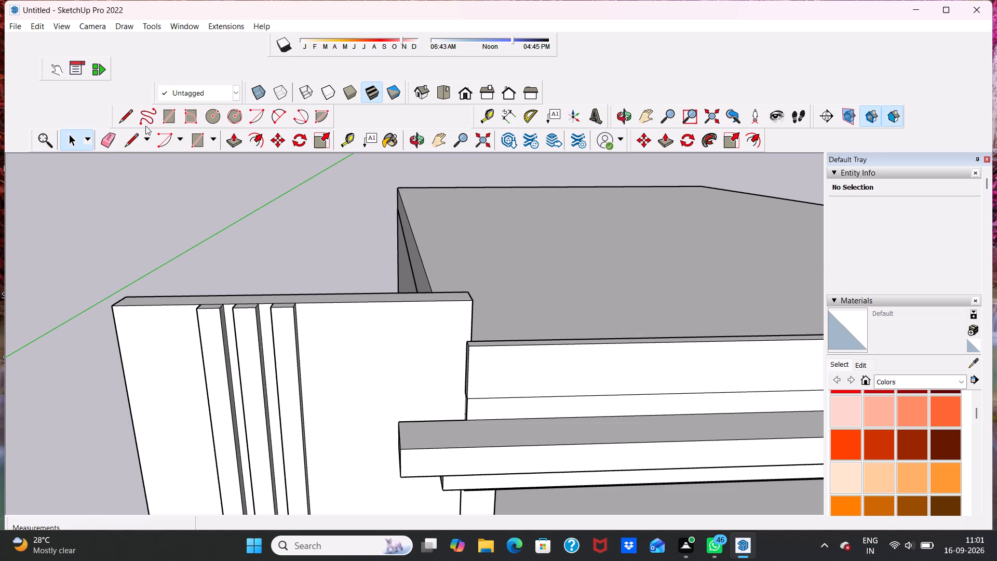
middle_drag(143, 225, 146, 151)
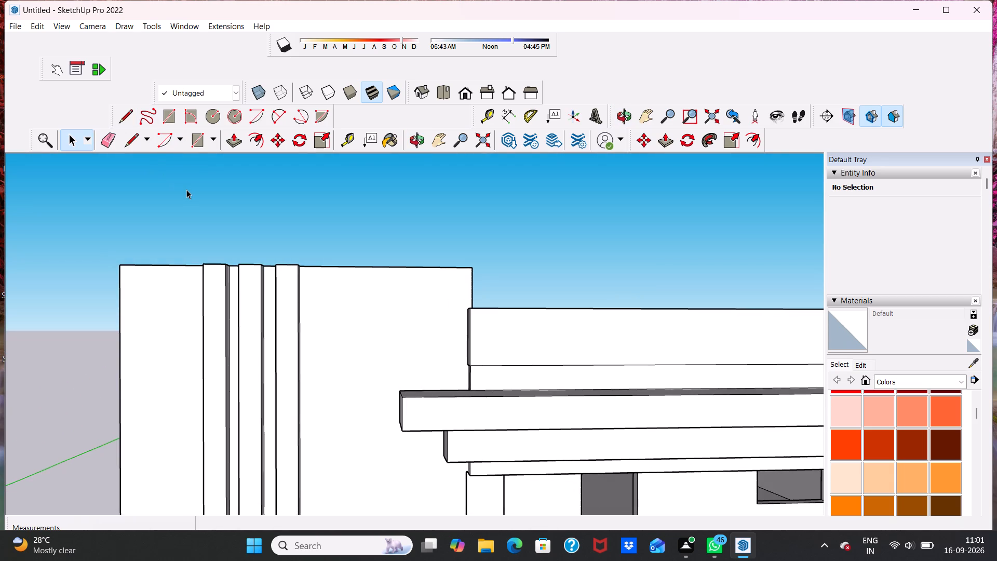
scroll(217, 187, down, 4)
middle_drag(231, 188, 389, 282)
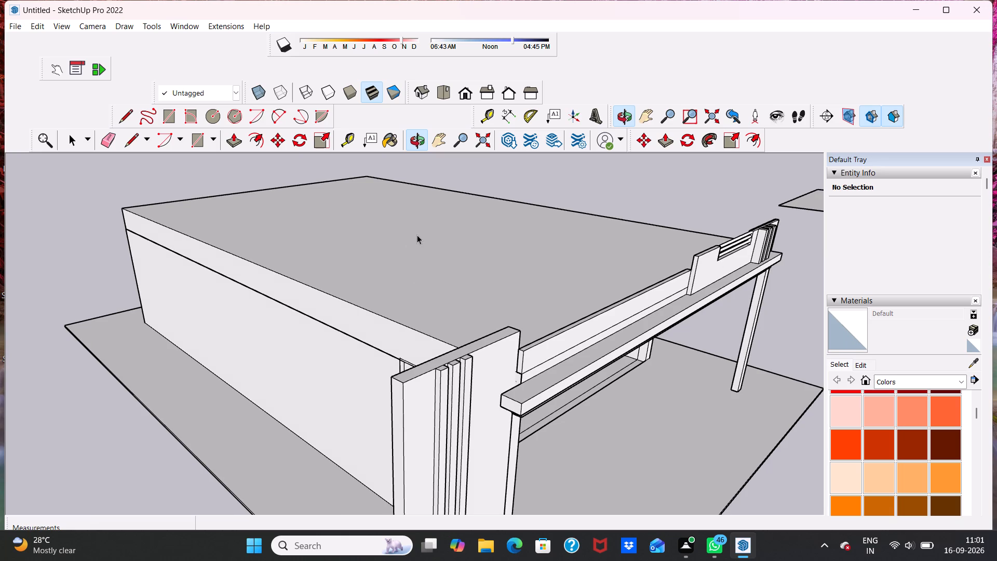
scroll(417, 235, down, 4)
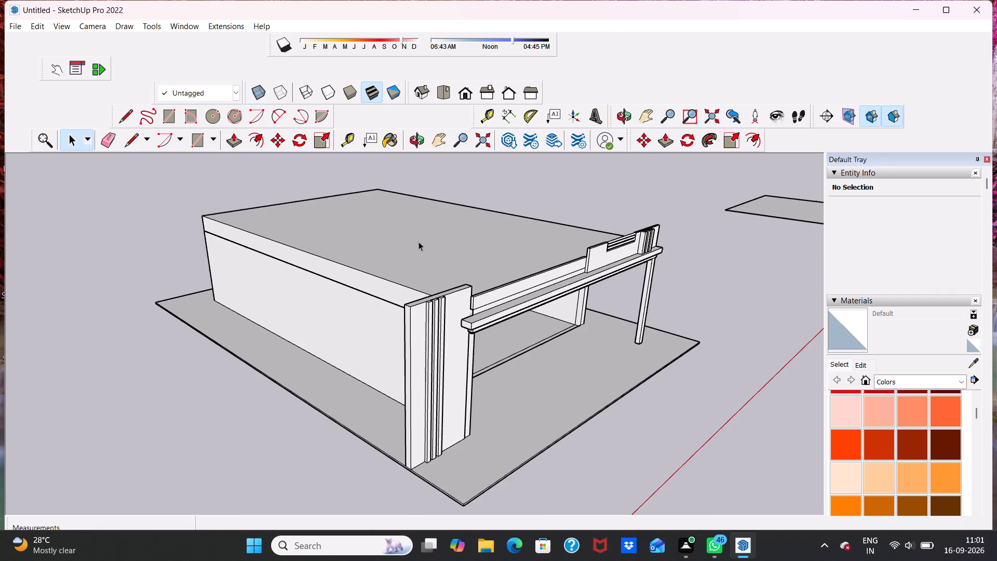
scroll(421, 244, down, 3)
scroll(427, 293, down, 1)
middle_drag(427, 293, 374, 297)
scroll(254, 368, up, 1)
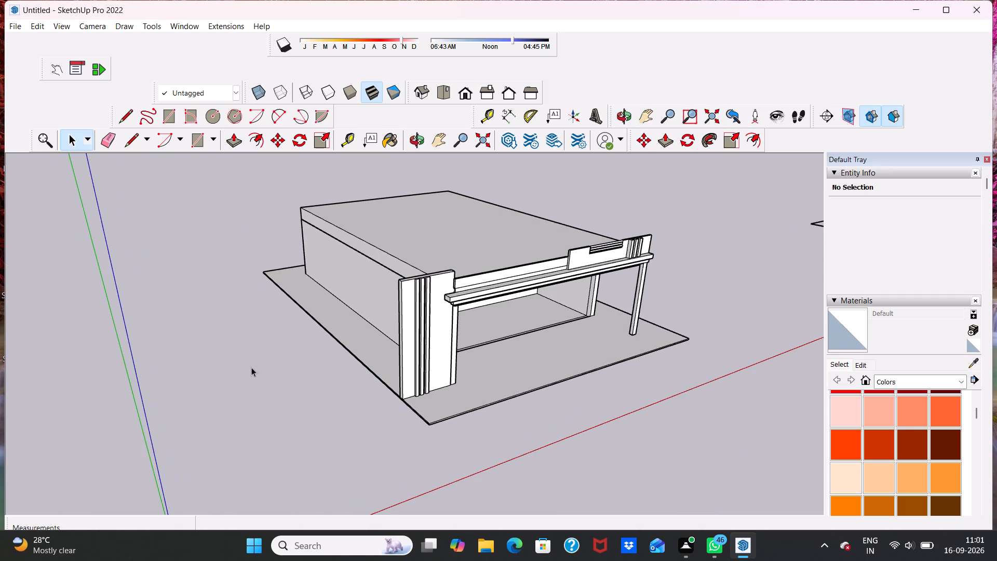
Draw a square about 2' 10 7/16" on each side on the ground beside the building slab, on the tall wall's side.
click(163, 116)
scroll(156, 421, up, 5)
click(213, 393)
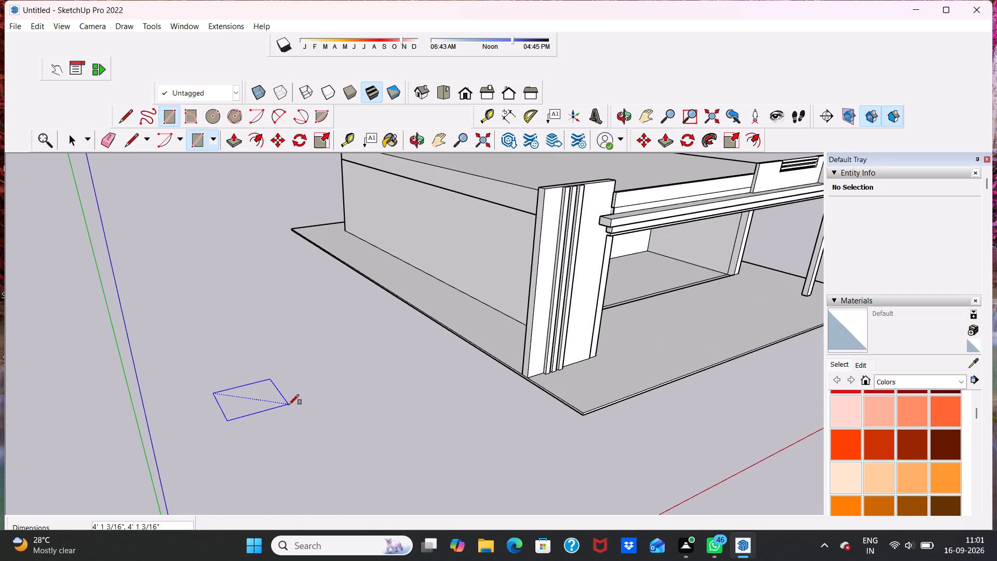
click(266, 403)
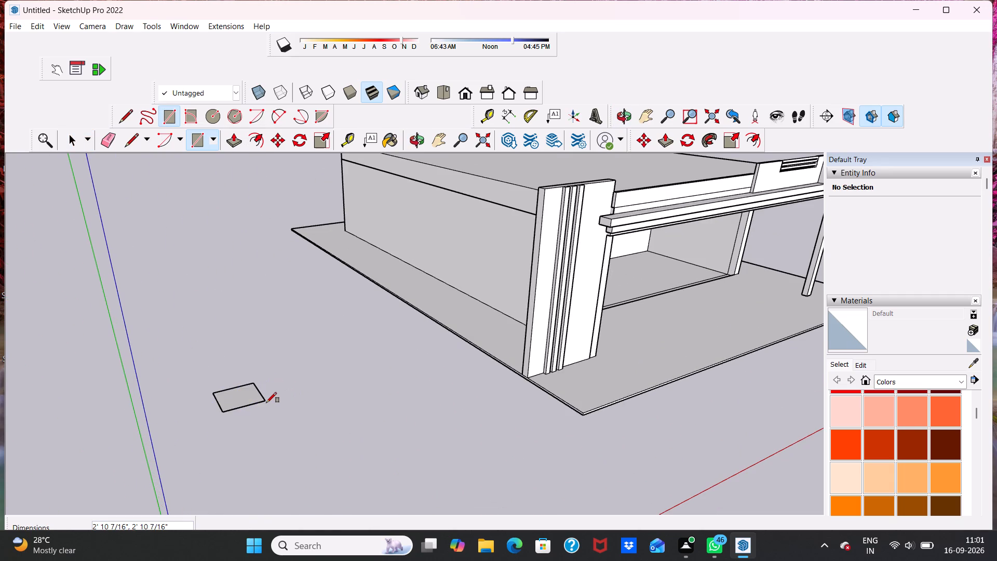
scroll(261, 368, down, 3)
scroll(266, 183, up, 3)
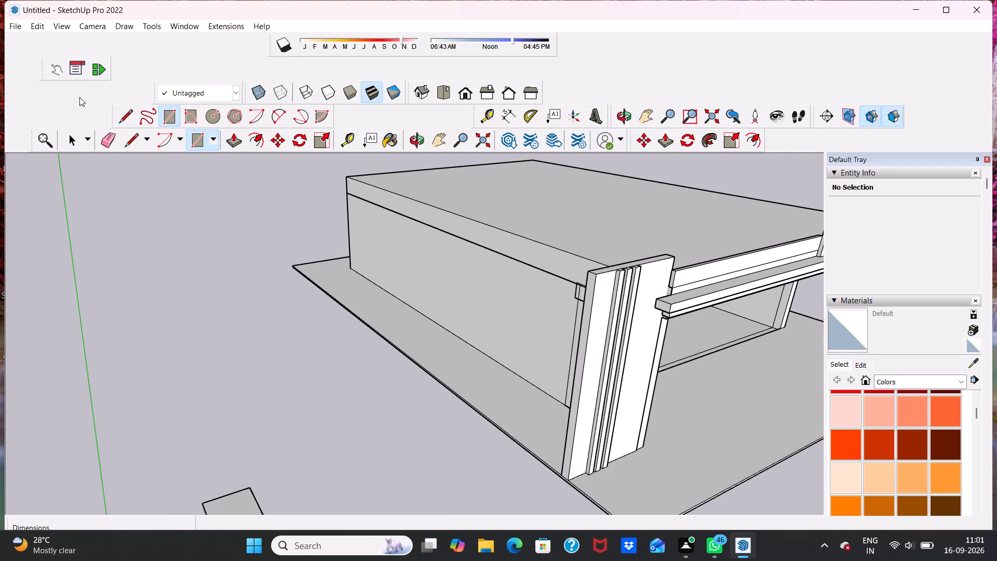
key(space)
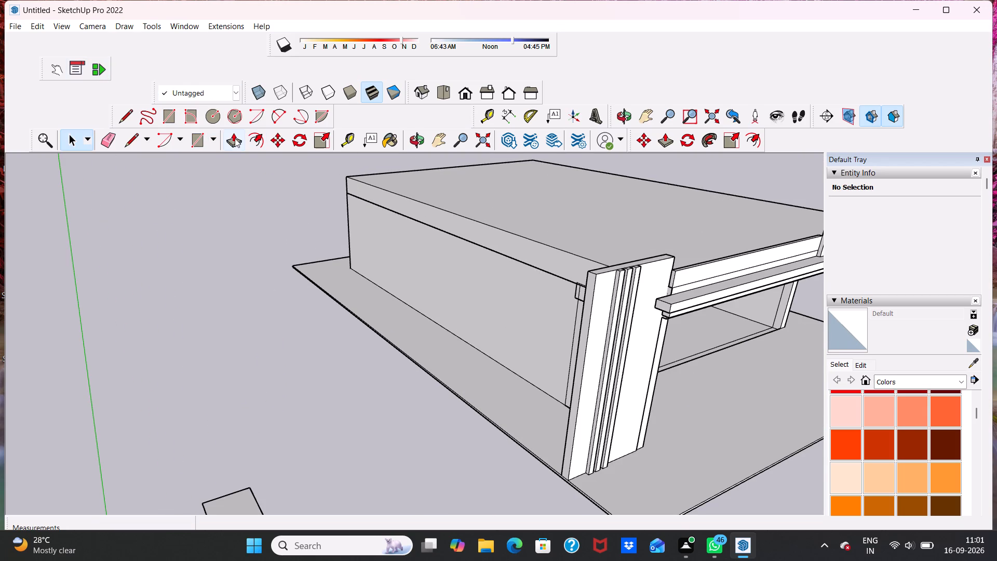
Push/Pull the small ground square up 1" into a thin plate.
click(235, 138)
scroll(249, 187, down, 5)
scroll(252, 397, up, 9)
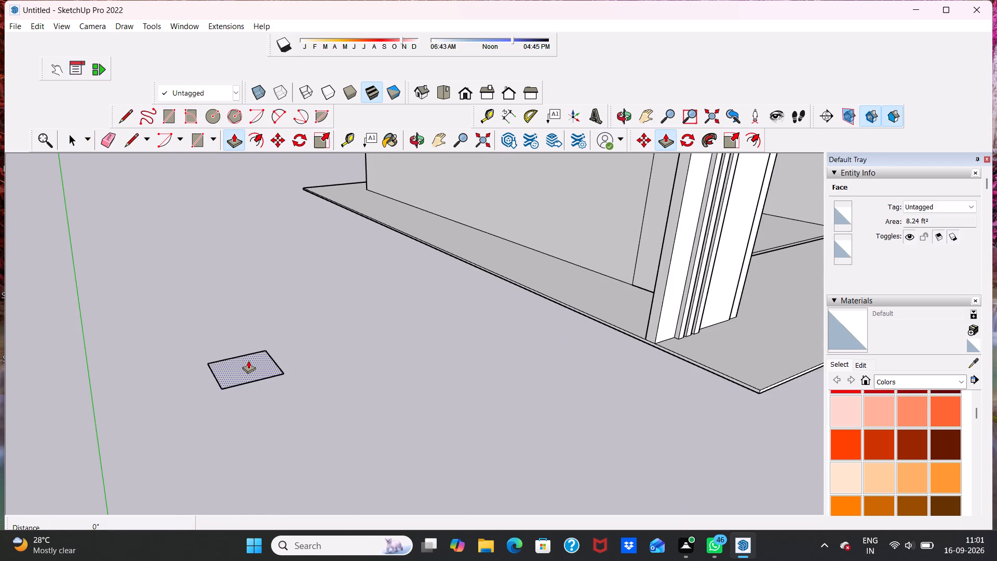
click(248, 360)
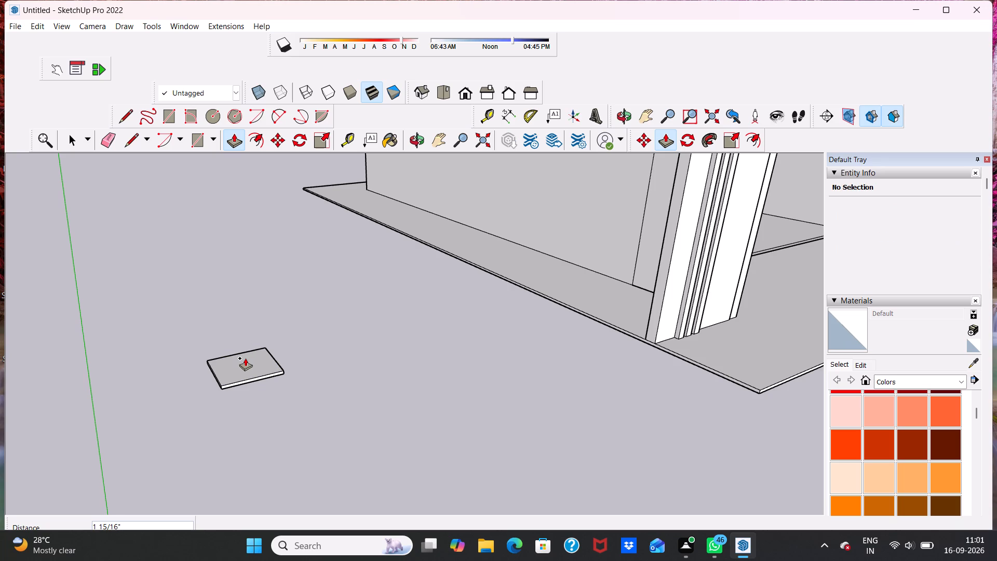
key(1)
key(shift+quotedbl)
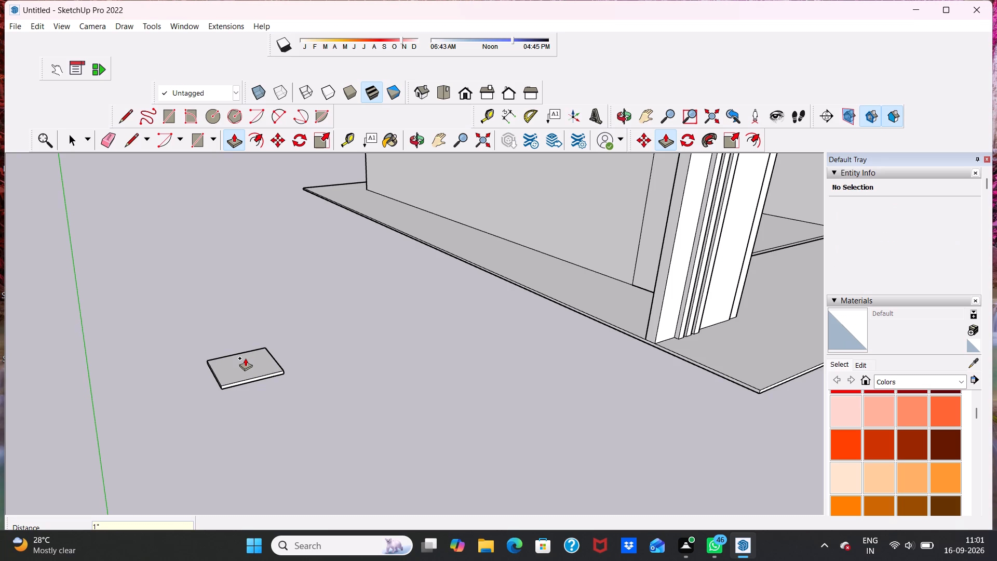
key(Return)
key(space)
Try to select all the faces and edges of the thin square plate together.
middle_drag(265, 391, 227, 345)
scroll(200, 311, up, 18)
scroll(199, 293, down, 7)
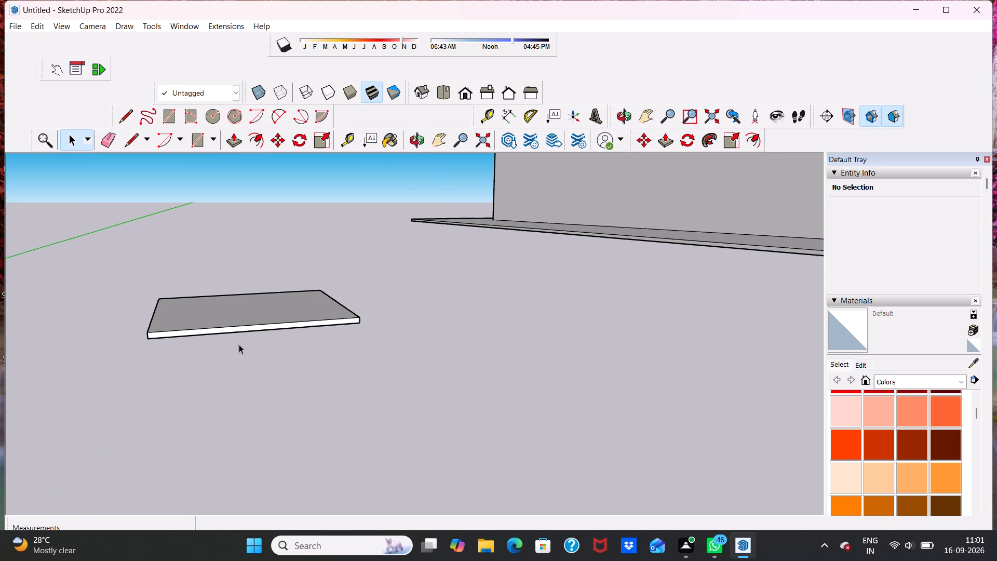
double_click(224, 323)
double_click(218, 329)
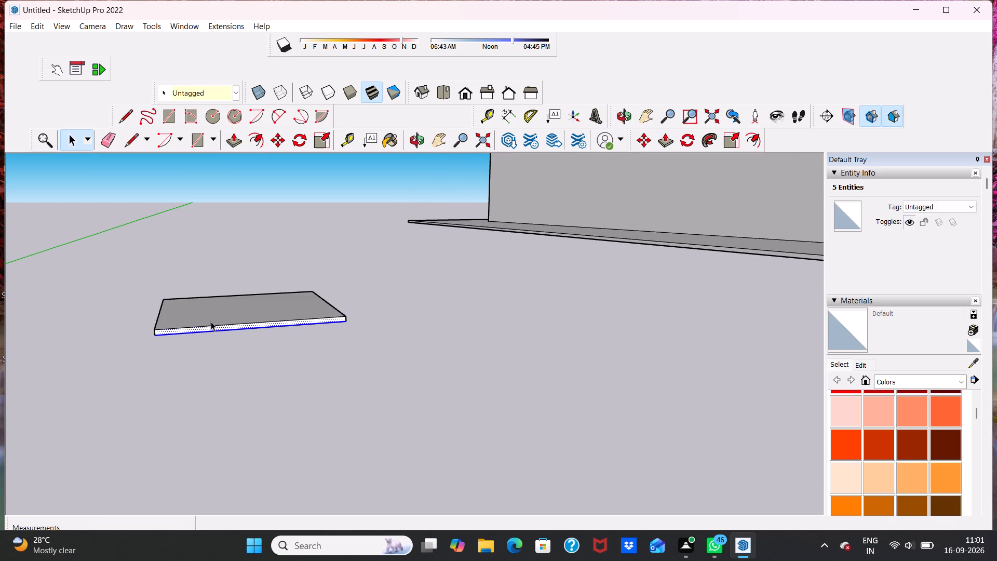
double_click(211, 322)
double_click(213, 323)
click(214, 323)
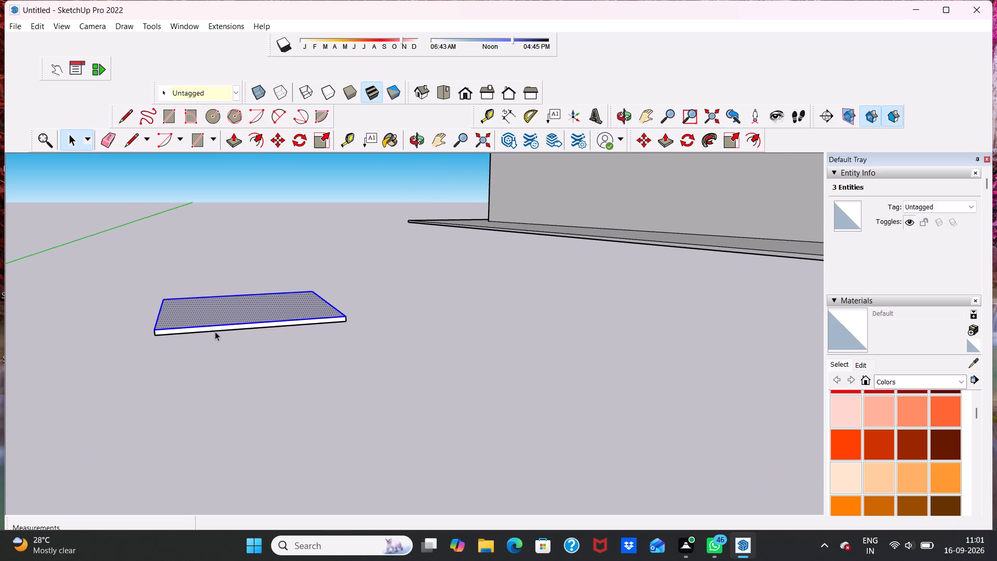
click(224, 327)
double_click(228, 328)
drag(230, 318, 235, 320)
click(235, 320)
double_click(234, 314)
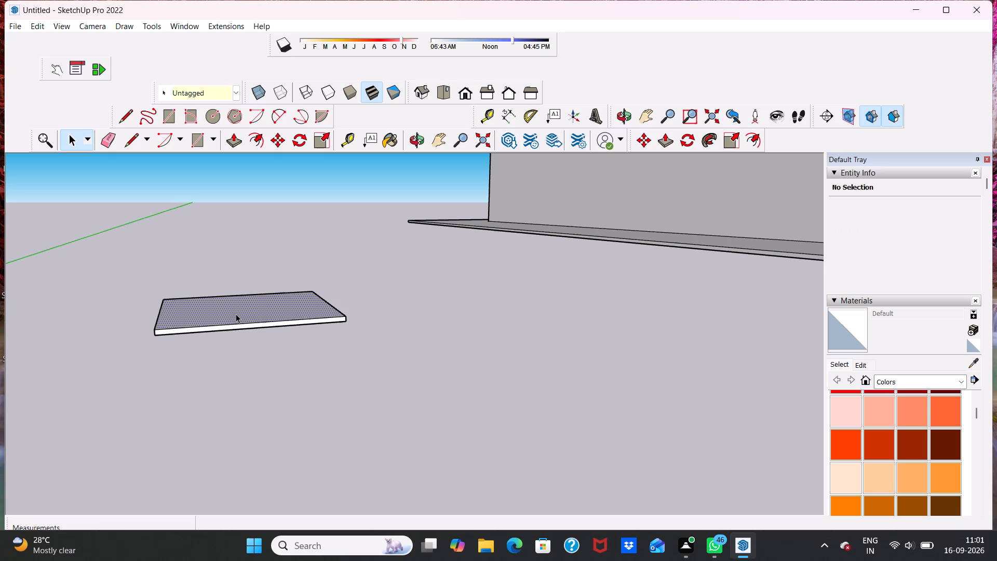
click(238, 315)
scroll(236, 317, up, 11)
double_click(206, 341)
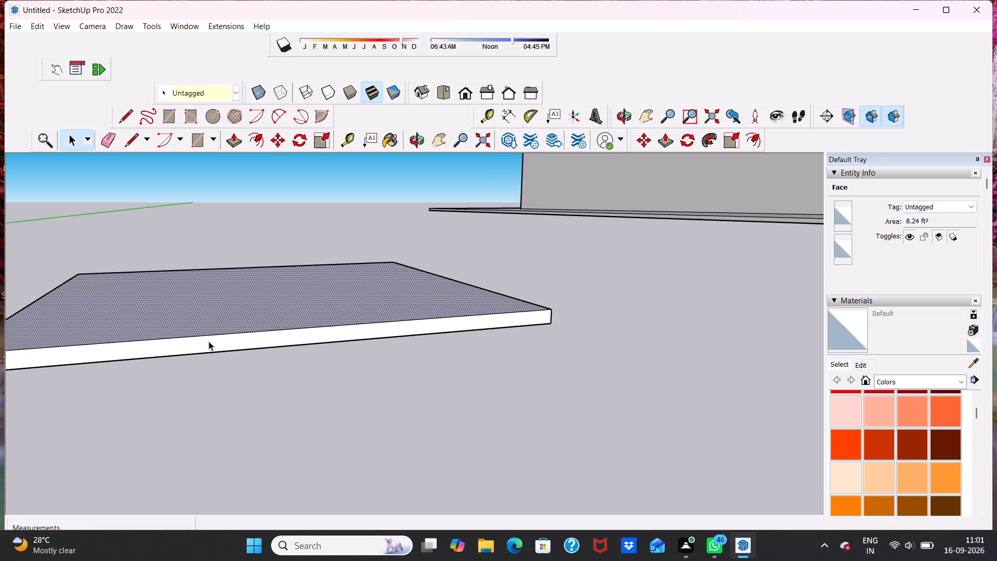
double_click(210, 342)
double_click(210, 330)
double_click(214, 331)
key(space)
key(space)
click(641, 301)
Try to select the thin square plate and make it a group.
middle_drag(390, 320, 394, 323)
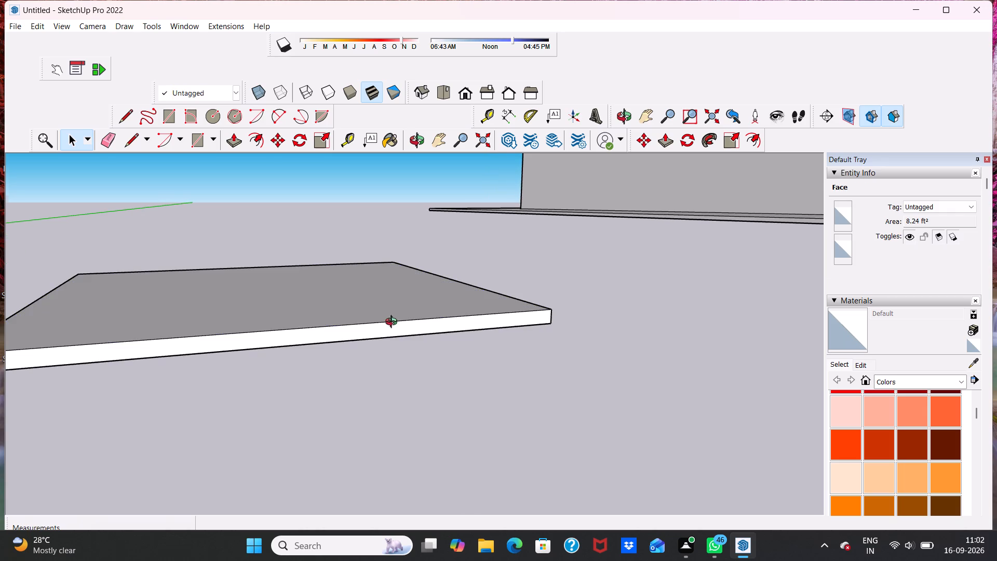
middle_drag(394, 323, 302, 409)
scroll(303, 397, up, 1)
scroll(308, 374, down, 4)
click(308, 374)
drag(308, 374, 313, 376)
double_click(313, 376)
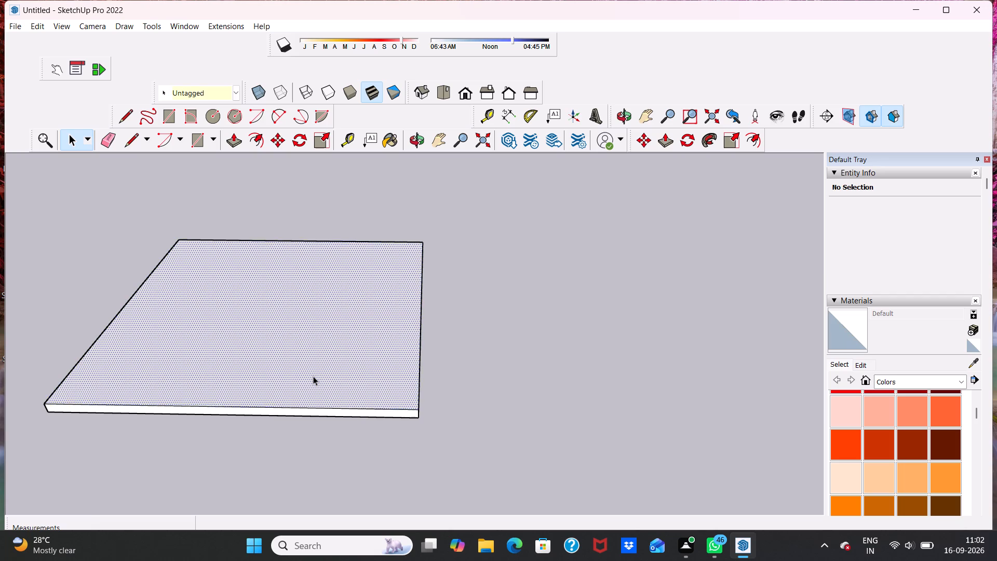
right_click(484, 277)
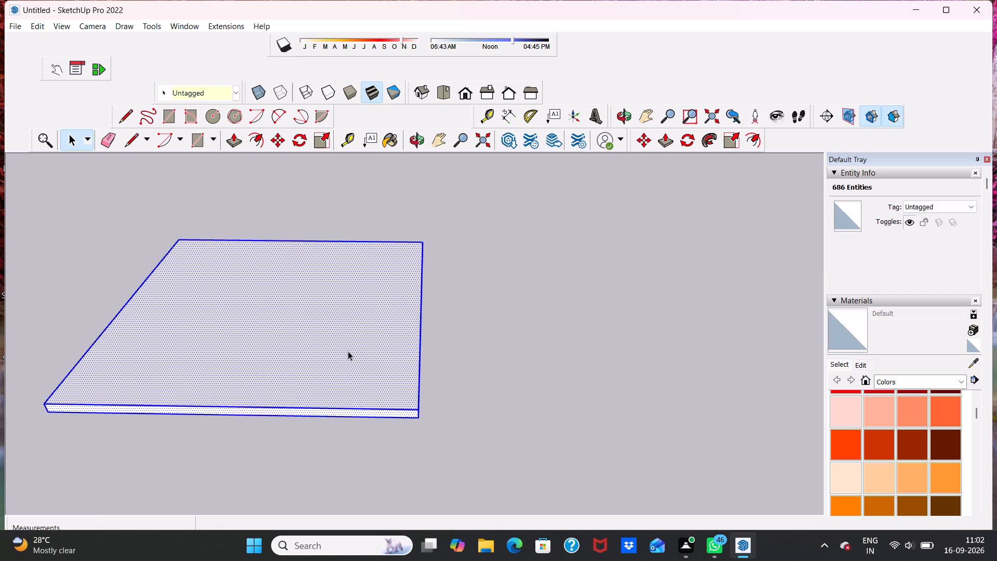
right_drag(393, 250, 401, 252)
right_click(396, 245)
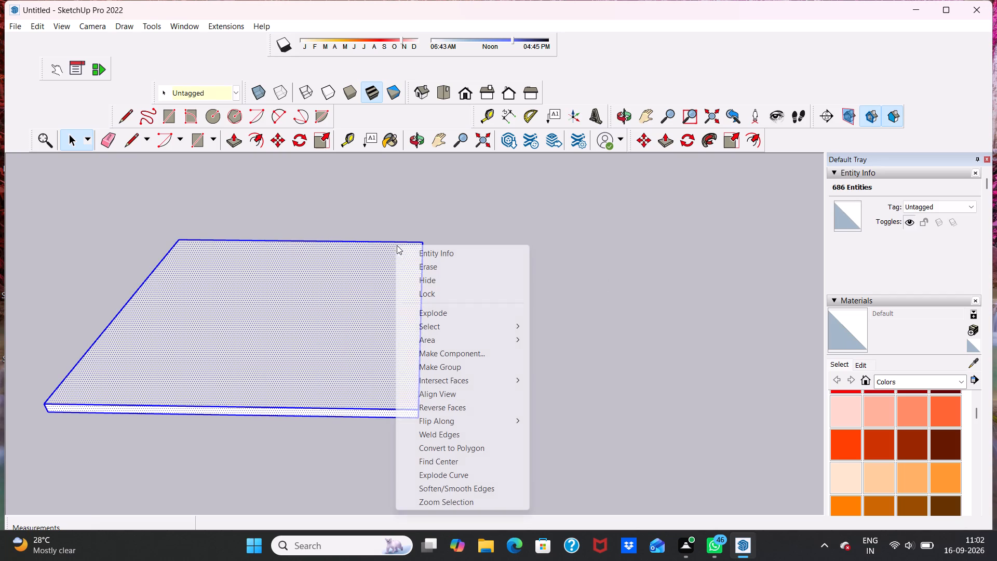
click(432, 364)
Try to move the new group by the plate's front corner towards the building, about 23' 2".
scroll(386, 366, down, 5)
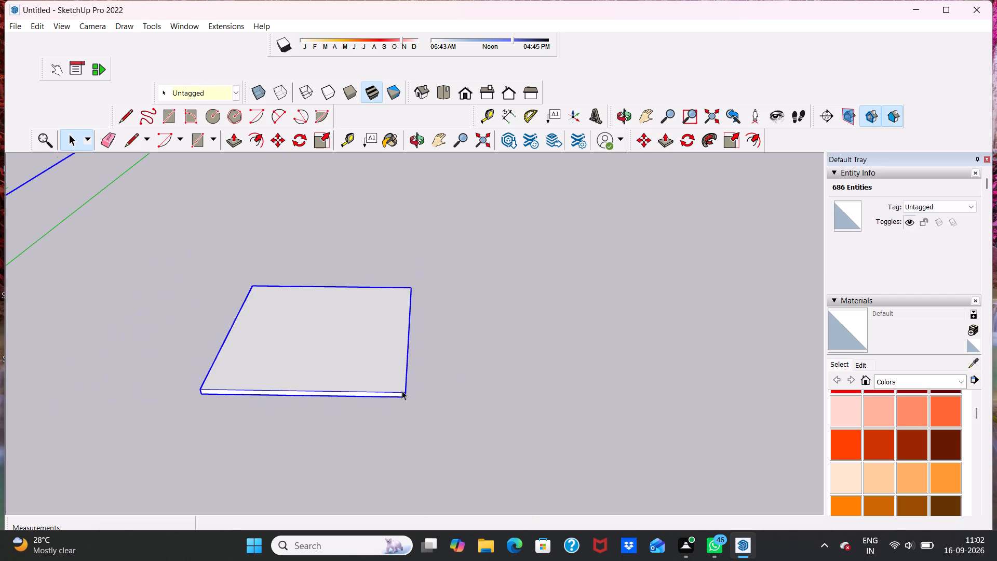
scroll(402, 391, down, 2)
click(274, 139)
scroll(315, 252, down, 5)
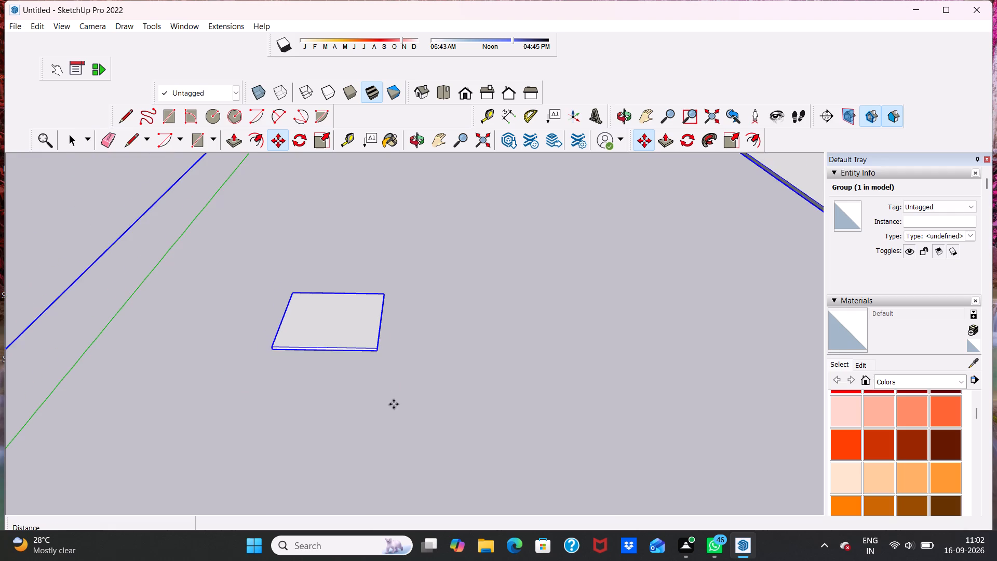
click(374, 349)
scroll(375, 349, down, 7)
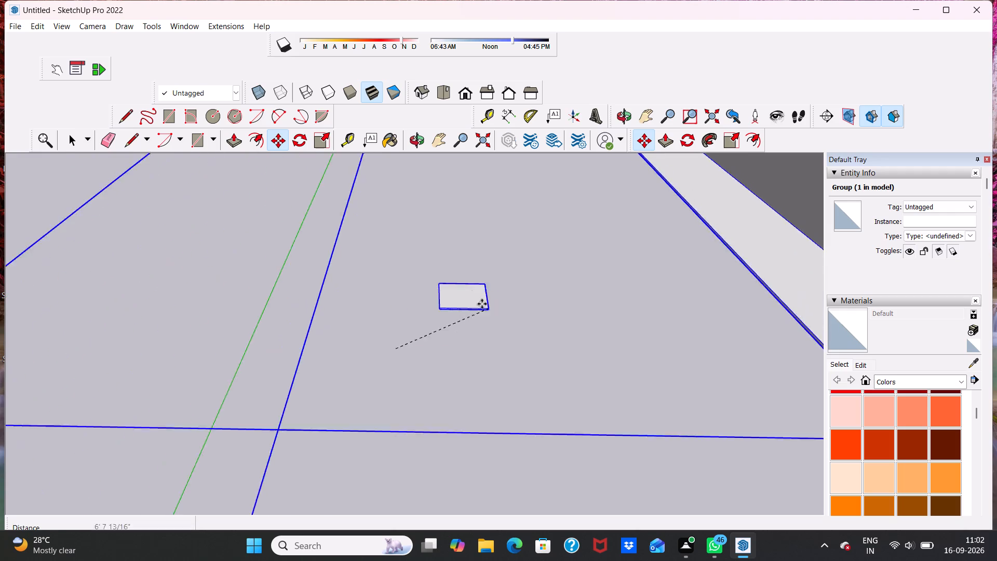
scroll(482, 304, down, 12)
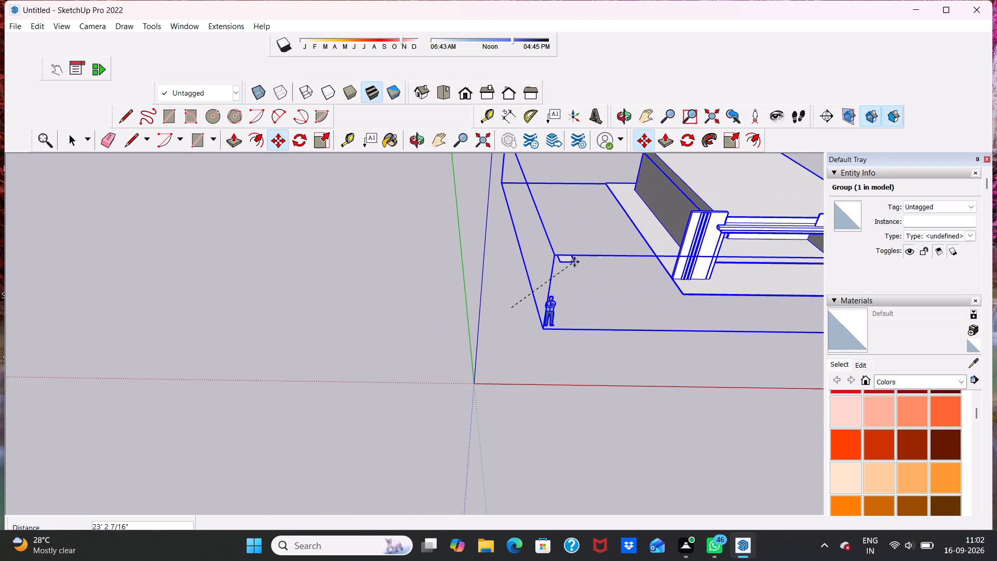
Undo the move and the grouping, back to before the thin square plate was drawn.
key(ctrl+z)
key(ctrl+z)
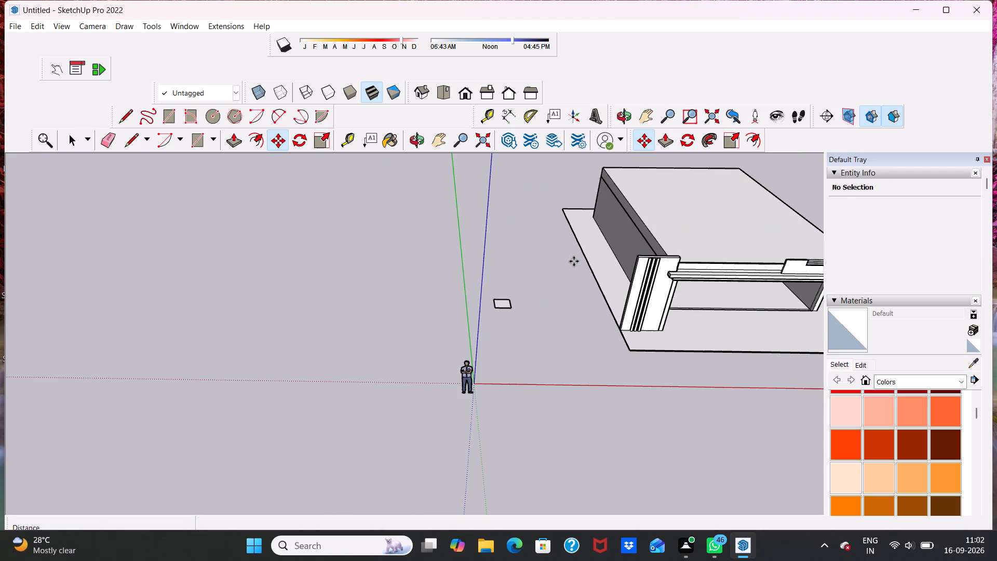
key(ctrl+z)
key(space)
Draw a small rectangle of about 55 in² on the ground beside the building slab, on the tall wall's side.
middle_drag(569, 280, 526, 296)
scroll(578, 274, up, 6)
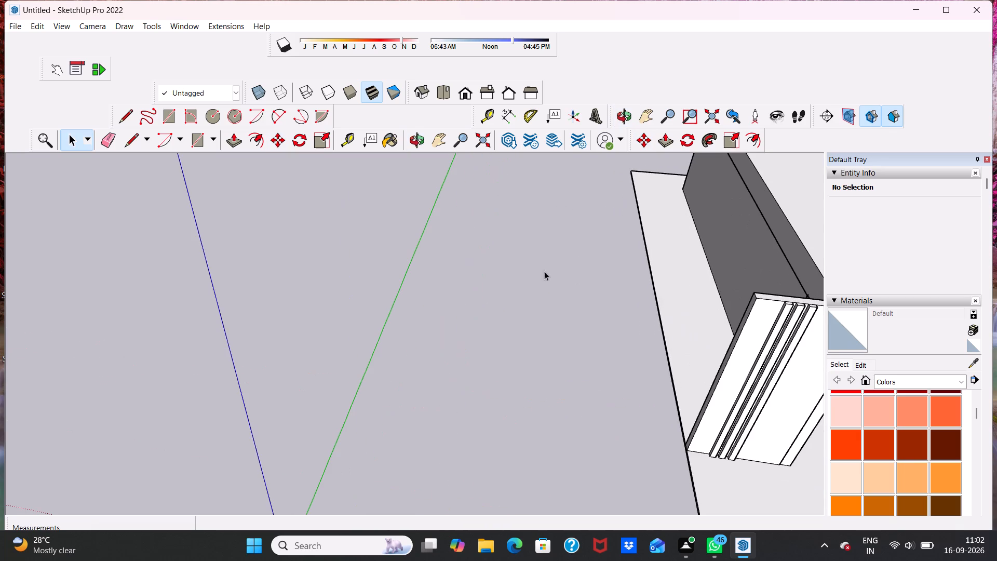
click(167, 113)
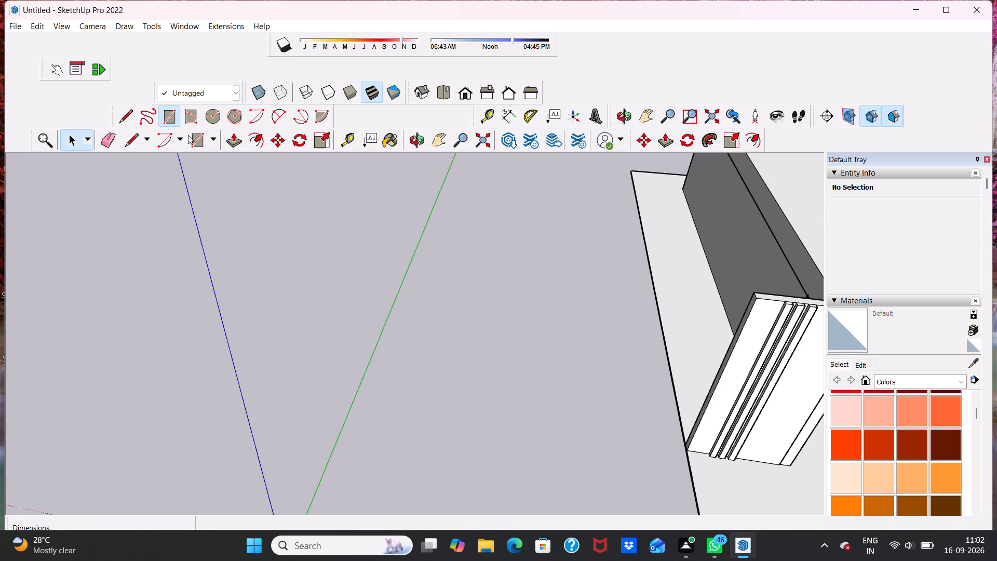
scroll(520, 365, up, 4)
scroll(416, 382, up, 4)
click(399, 382)
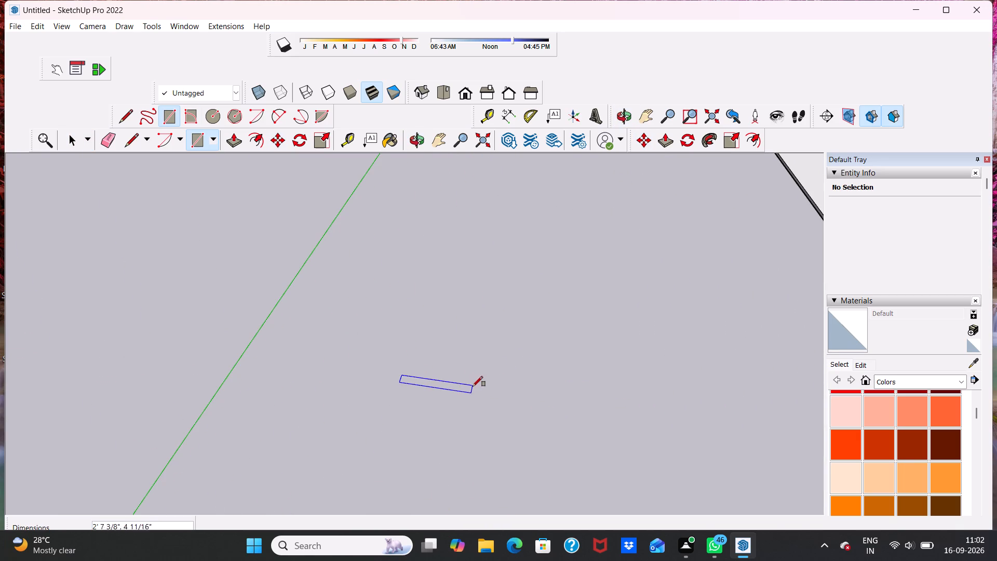
click(420, 394)
key(space)
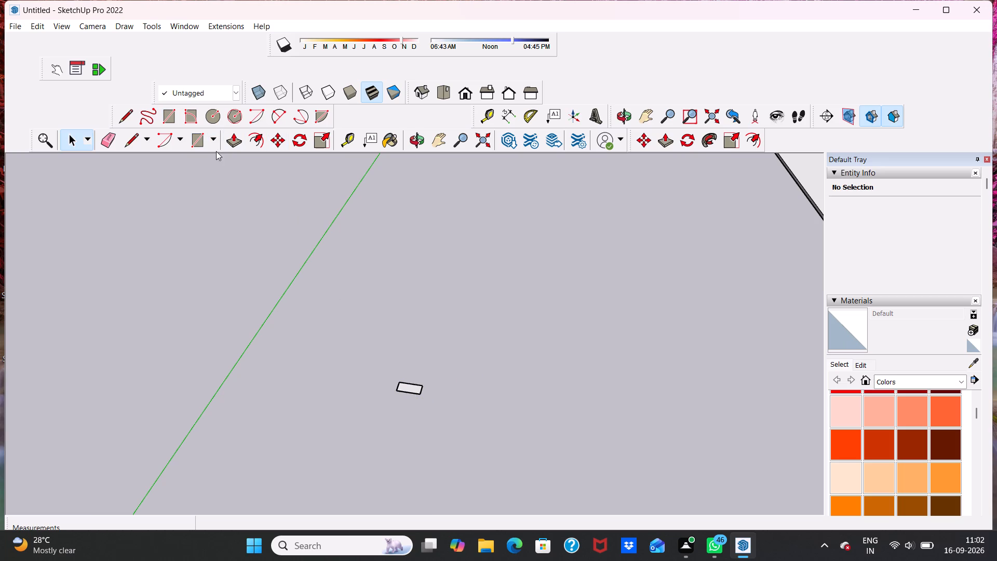
Push/Pull the small ground rectangle up 2" into a block.
drag(234, 137, 235, 145)
scroll(389, 333, up, 3)
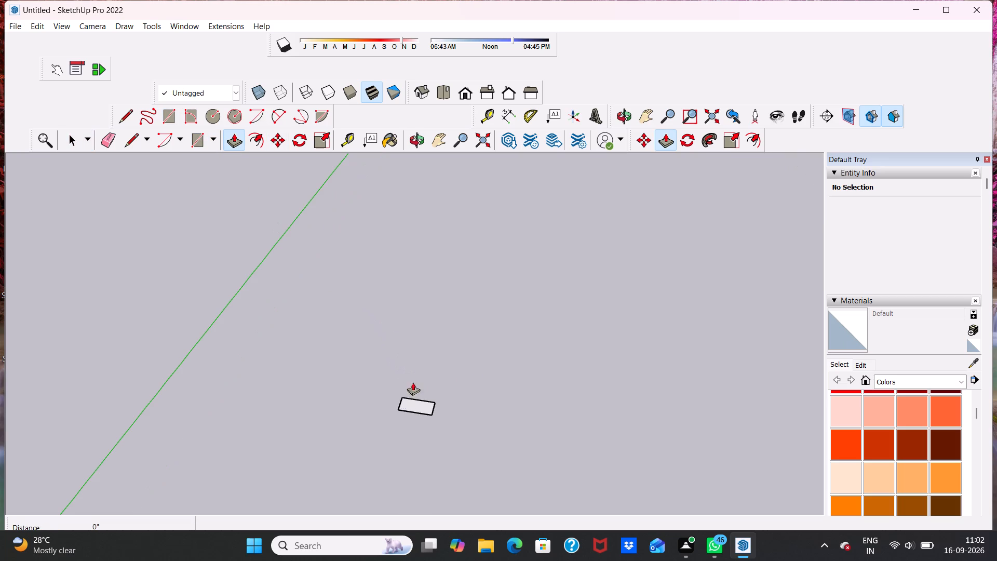
click(426, 403)
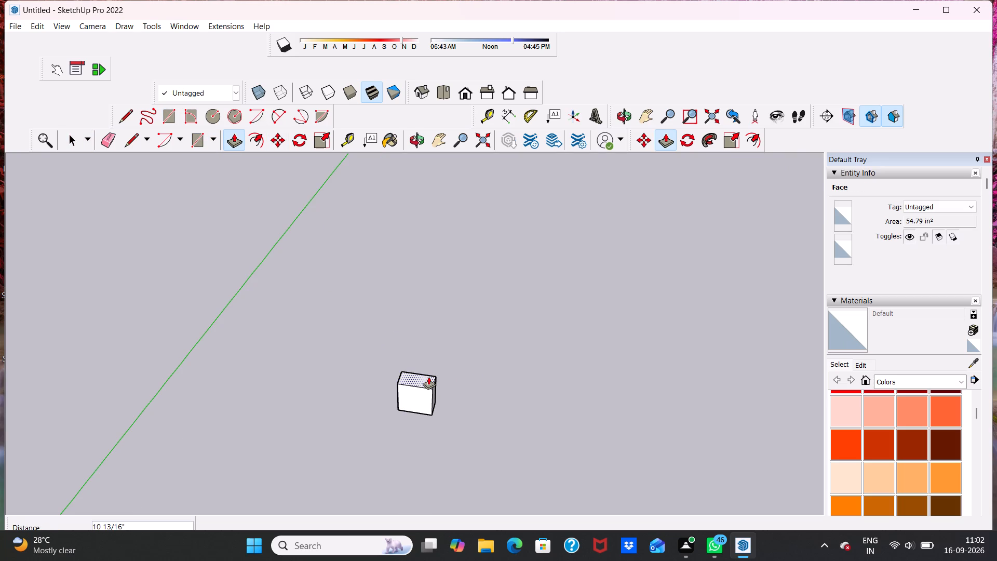
key(2)
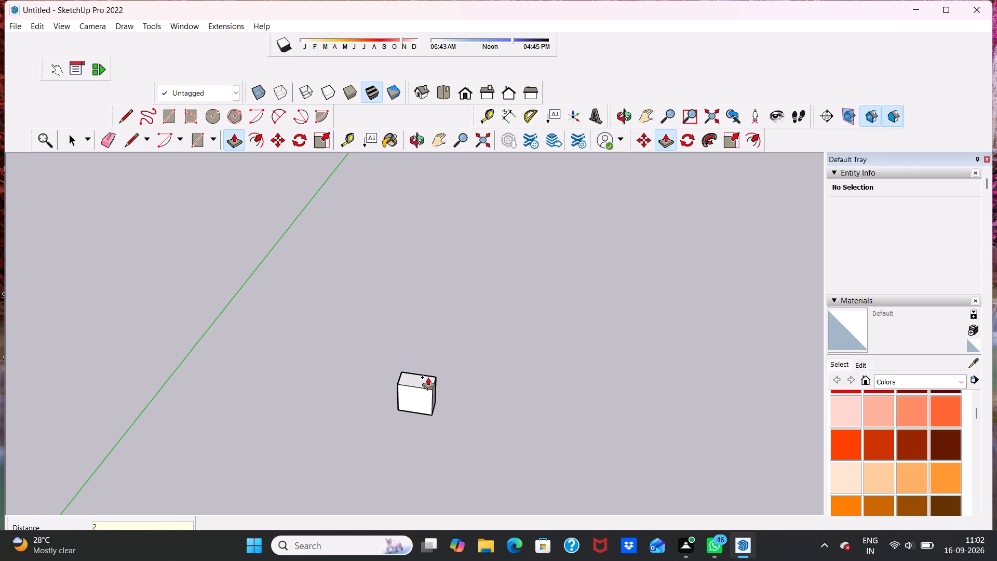
key(shift+quotedbl)
key(Return)
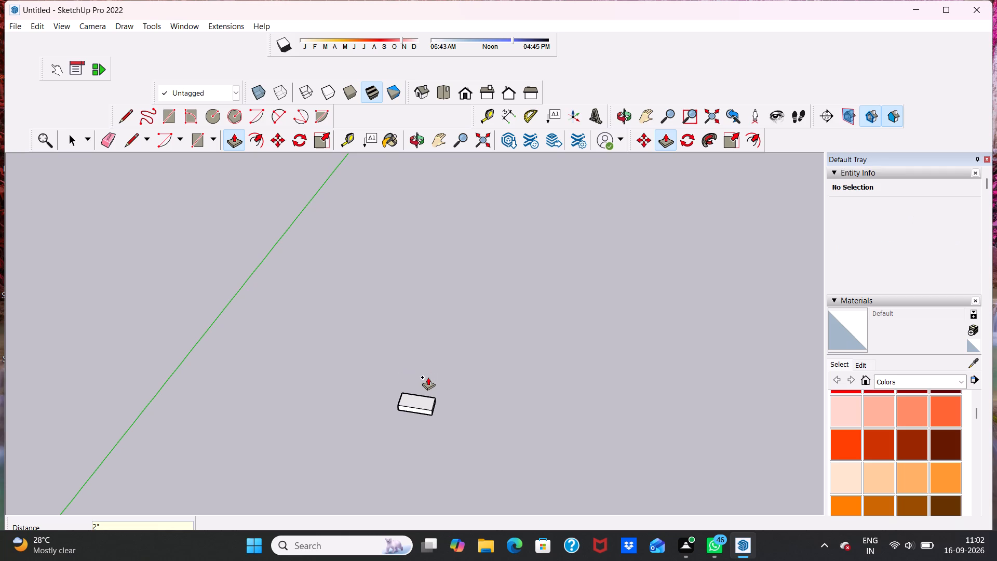
key(space)
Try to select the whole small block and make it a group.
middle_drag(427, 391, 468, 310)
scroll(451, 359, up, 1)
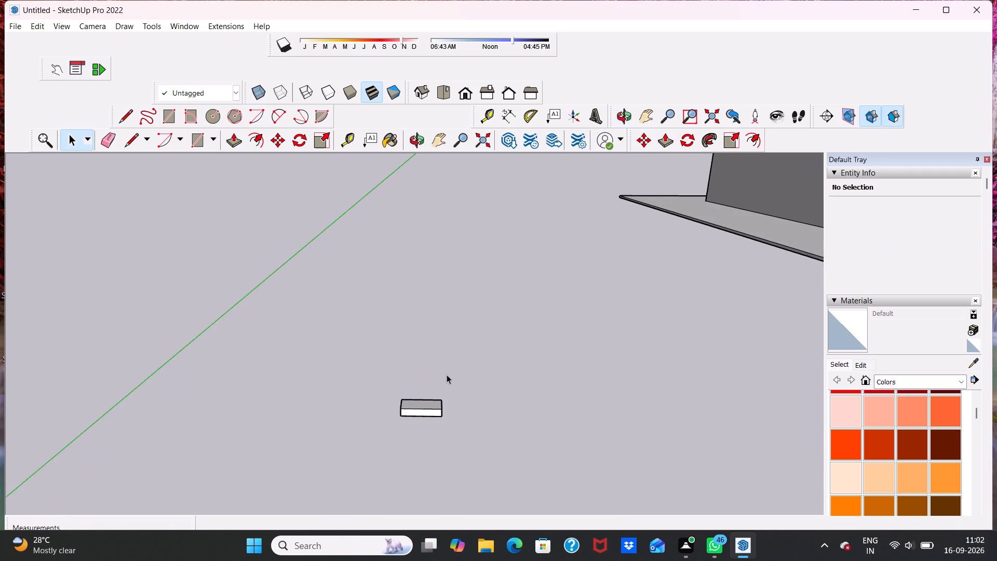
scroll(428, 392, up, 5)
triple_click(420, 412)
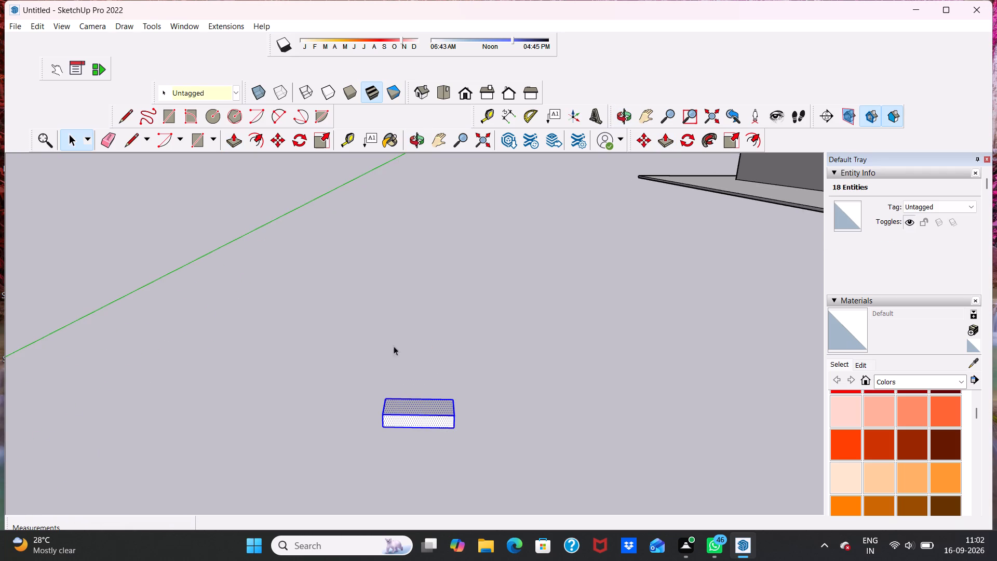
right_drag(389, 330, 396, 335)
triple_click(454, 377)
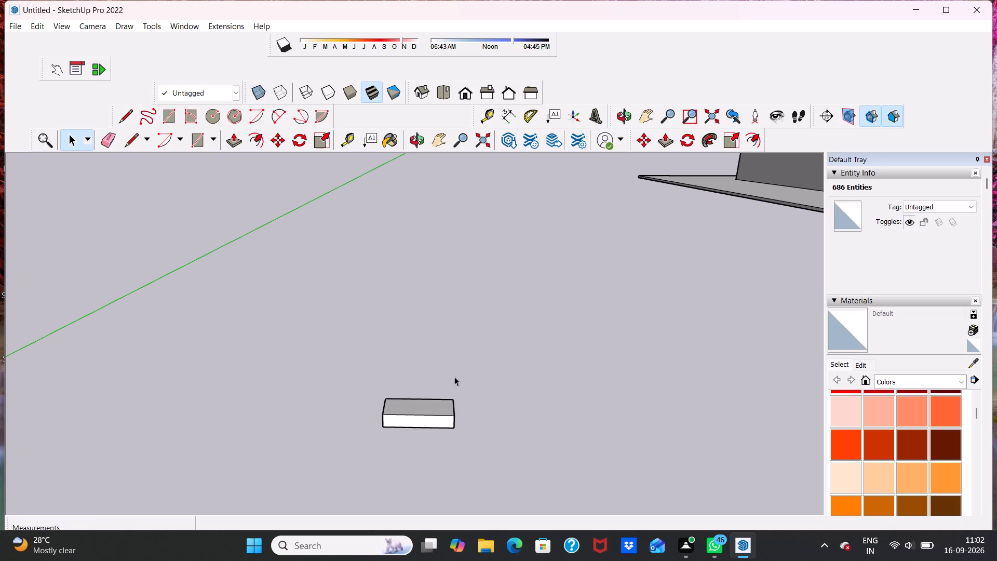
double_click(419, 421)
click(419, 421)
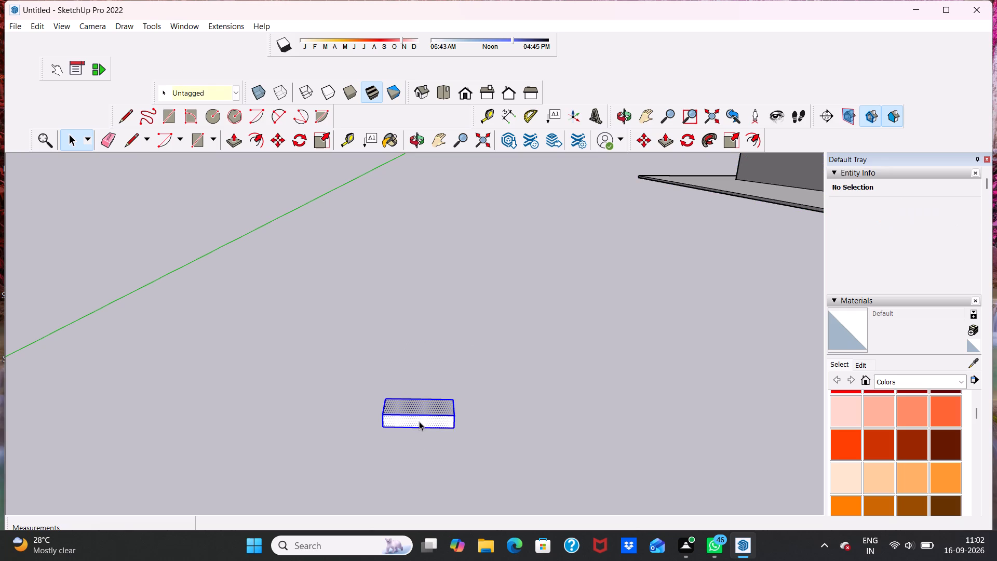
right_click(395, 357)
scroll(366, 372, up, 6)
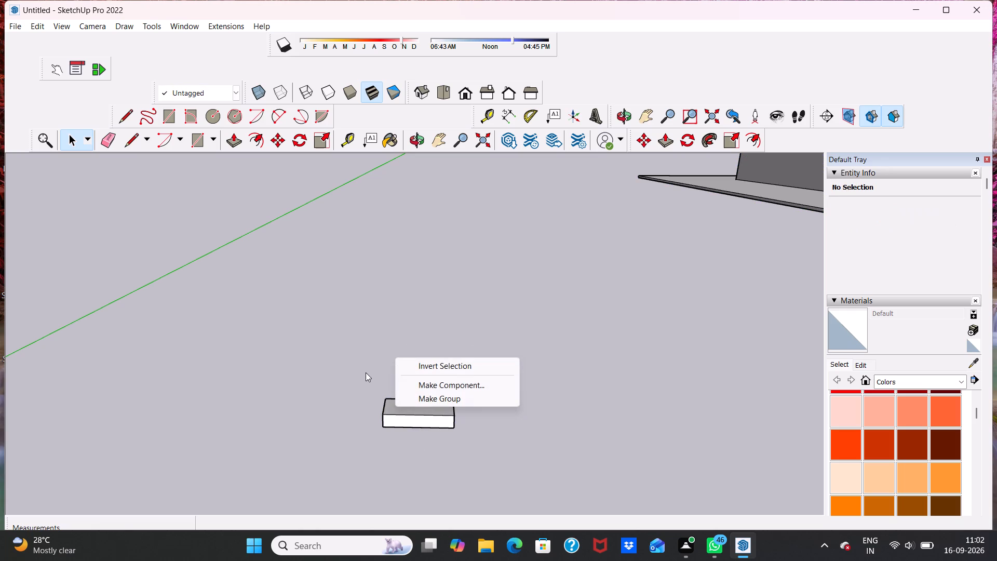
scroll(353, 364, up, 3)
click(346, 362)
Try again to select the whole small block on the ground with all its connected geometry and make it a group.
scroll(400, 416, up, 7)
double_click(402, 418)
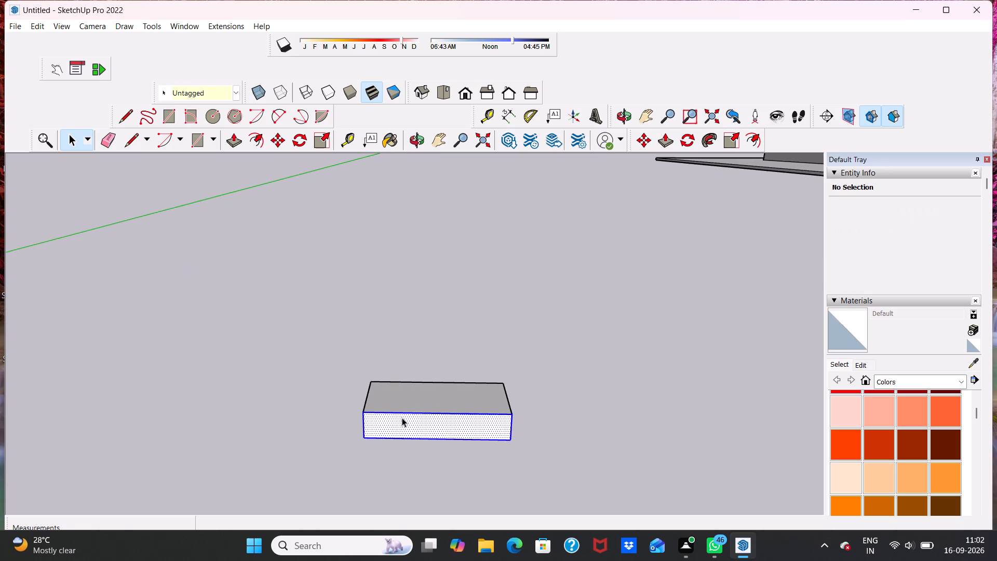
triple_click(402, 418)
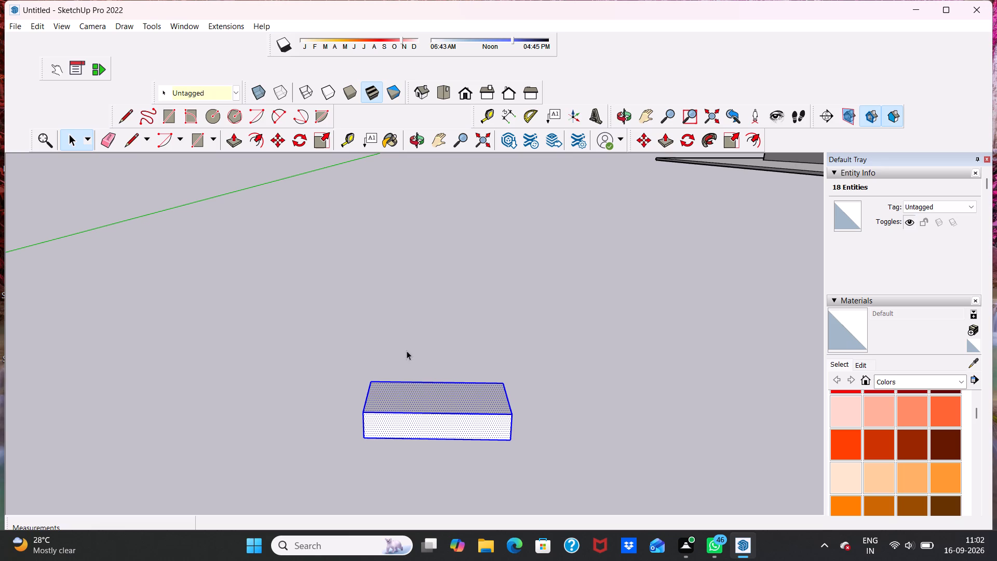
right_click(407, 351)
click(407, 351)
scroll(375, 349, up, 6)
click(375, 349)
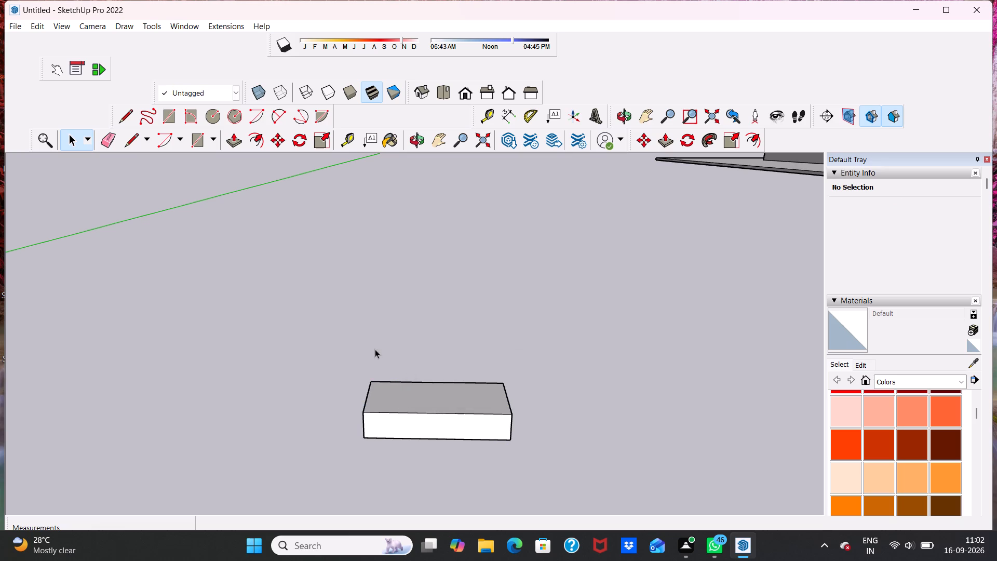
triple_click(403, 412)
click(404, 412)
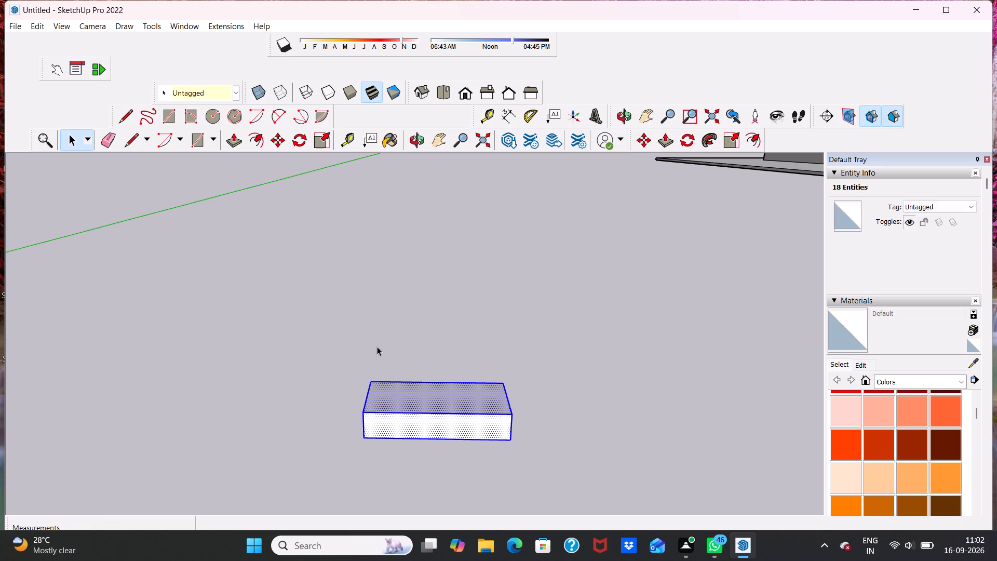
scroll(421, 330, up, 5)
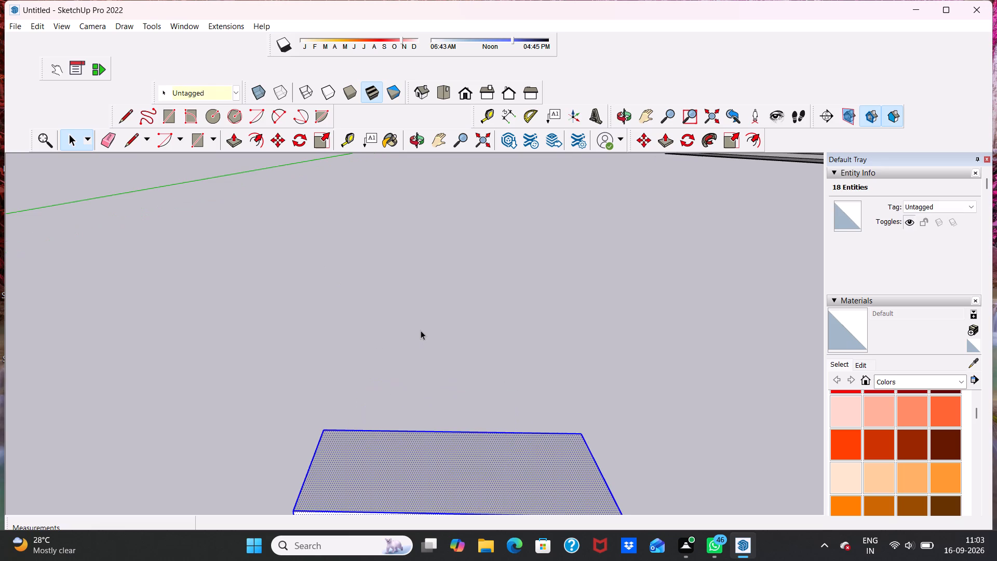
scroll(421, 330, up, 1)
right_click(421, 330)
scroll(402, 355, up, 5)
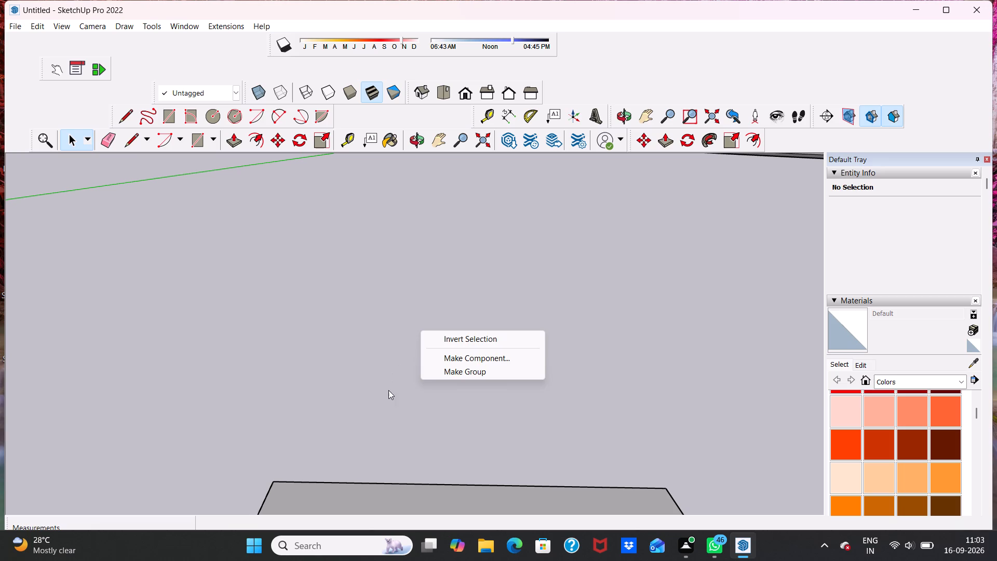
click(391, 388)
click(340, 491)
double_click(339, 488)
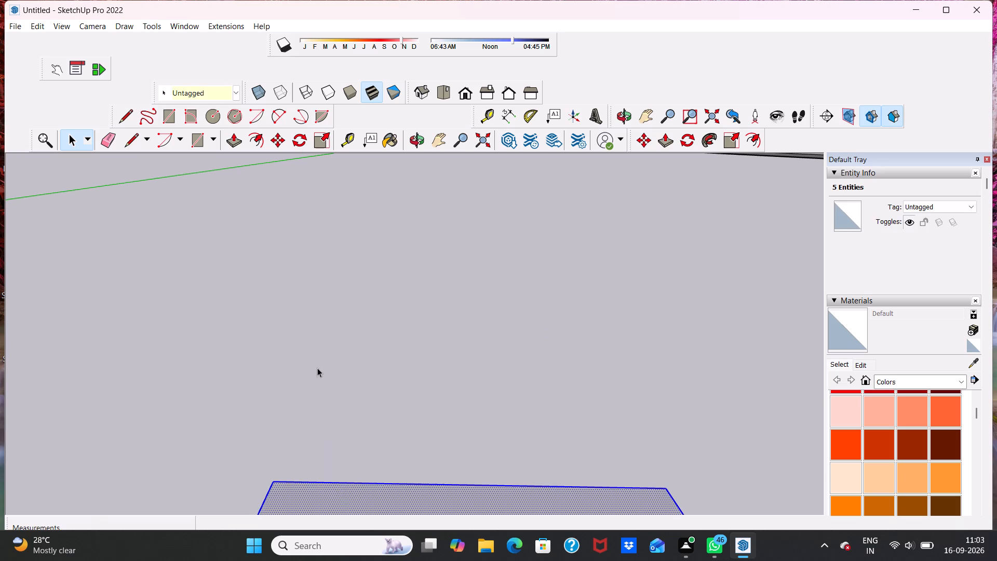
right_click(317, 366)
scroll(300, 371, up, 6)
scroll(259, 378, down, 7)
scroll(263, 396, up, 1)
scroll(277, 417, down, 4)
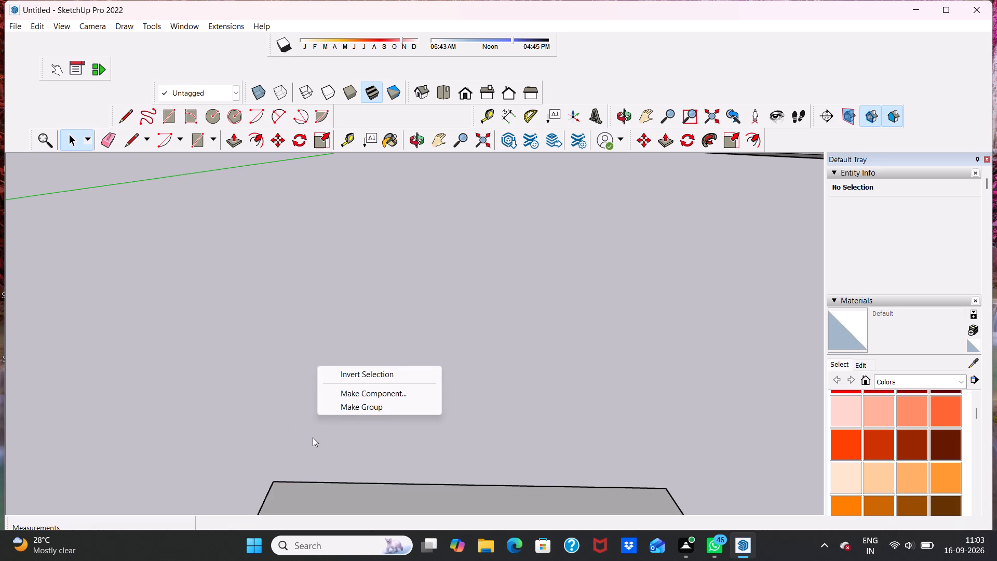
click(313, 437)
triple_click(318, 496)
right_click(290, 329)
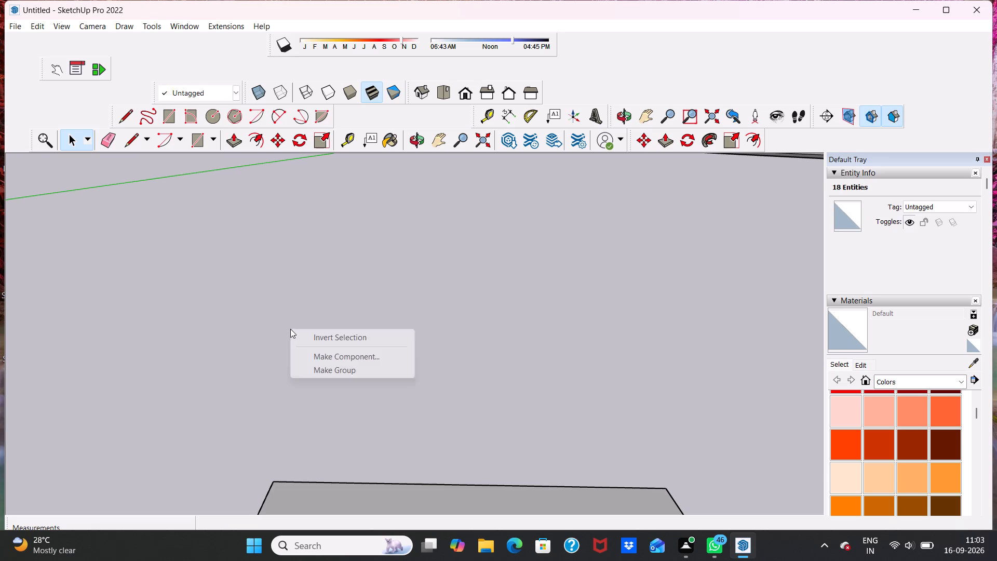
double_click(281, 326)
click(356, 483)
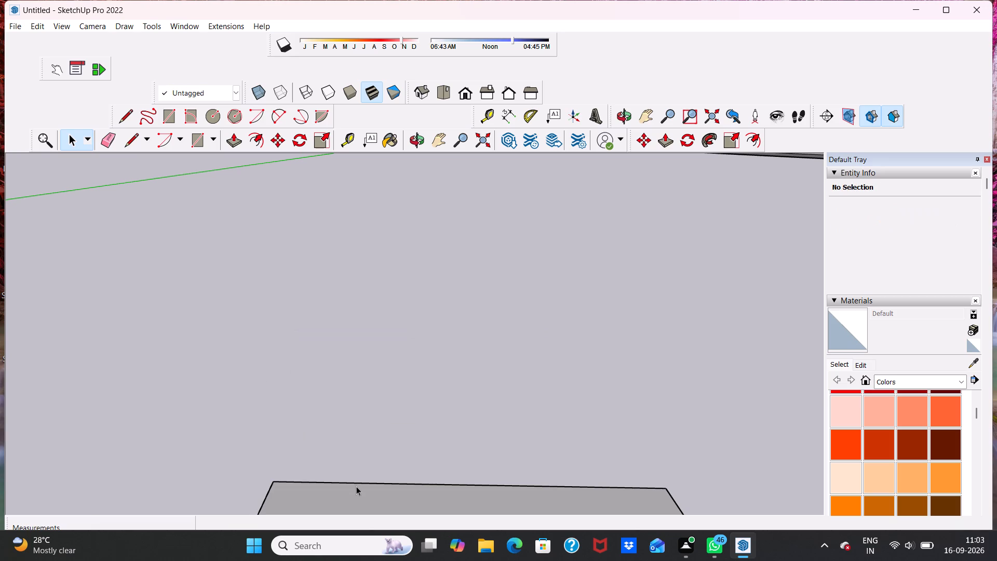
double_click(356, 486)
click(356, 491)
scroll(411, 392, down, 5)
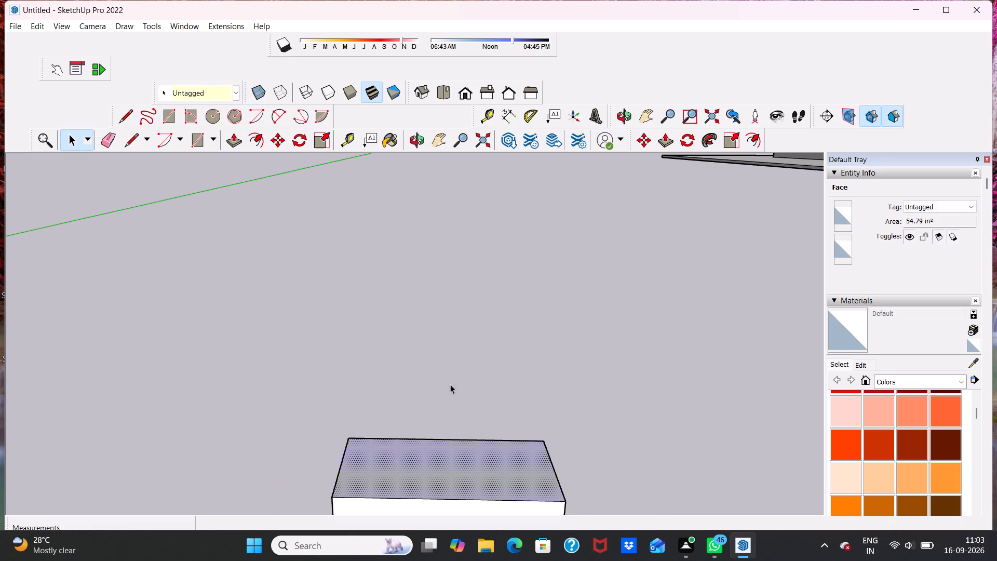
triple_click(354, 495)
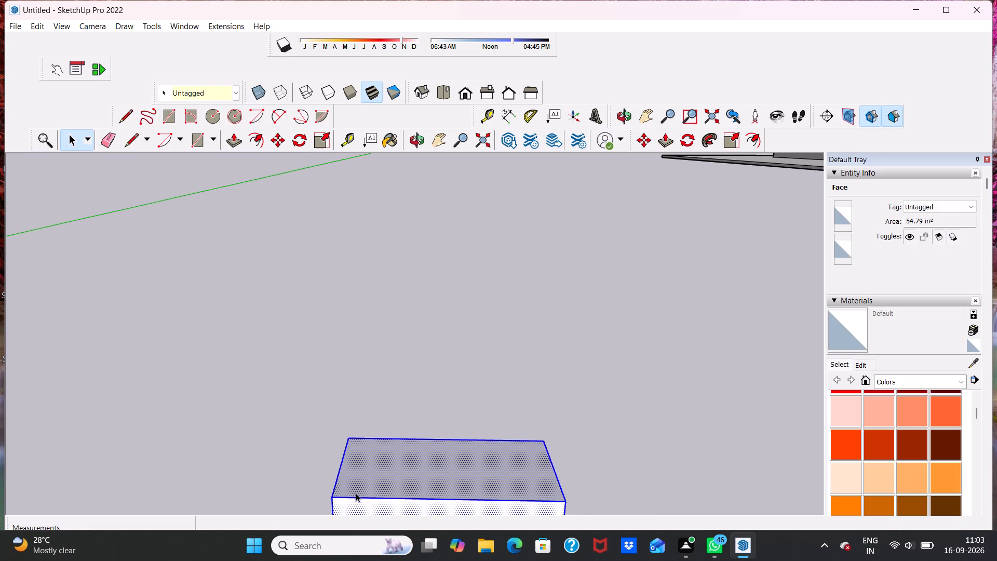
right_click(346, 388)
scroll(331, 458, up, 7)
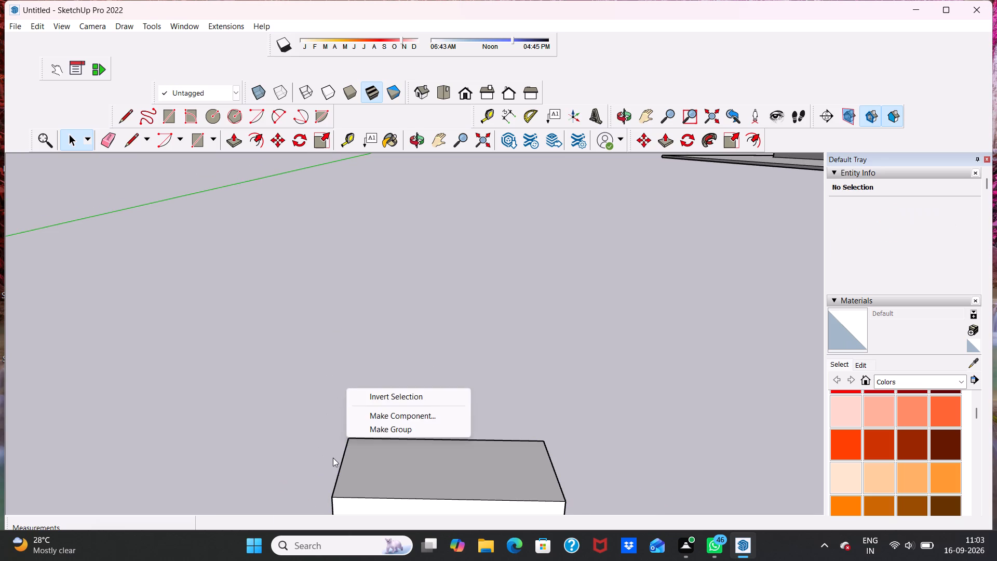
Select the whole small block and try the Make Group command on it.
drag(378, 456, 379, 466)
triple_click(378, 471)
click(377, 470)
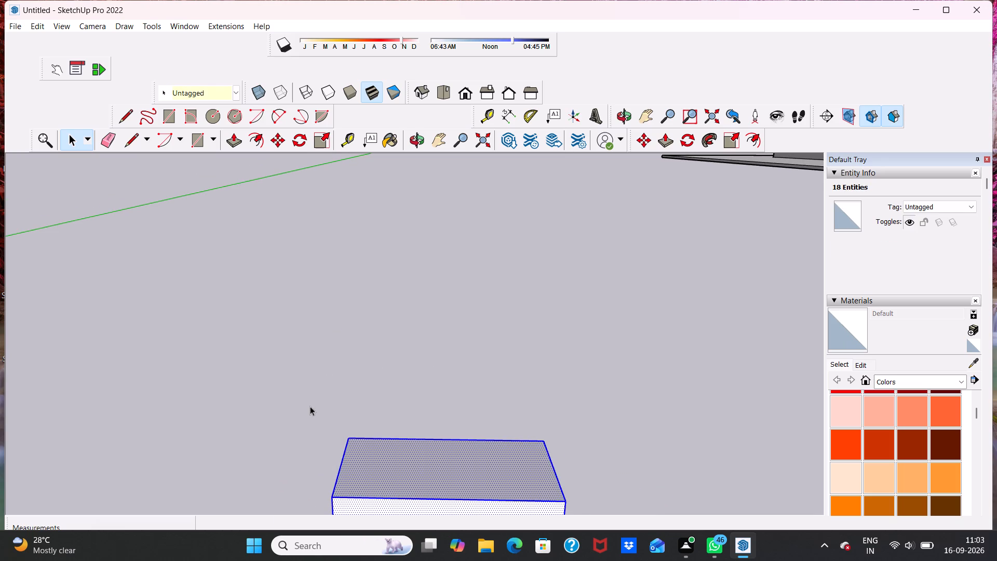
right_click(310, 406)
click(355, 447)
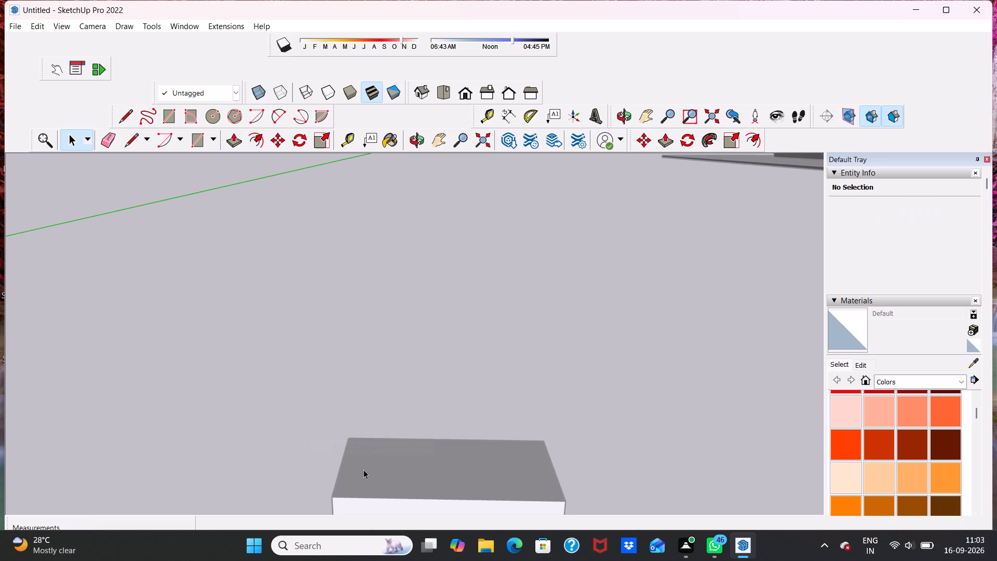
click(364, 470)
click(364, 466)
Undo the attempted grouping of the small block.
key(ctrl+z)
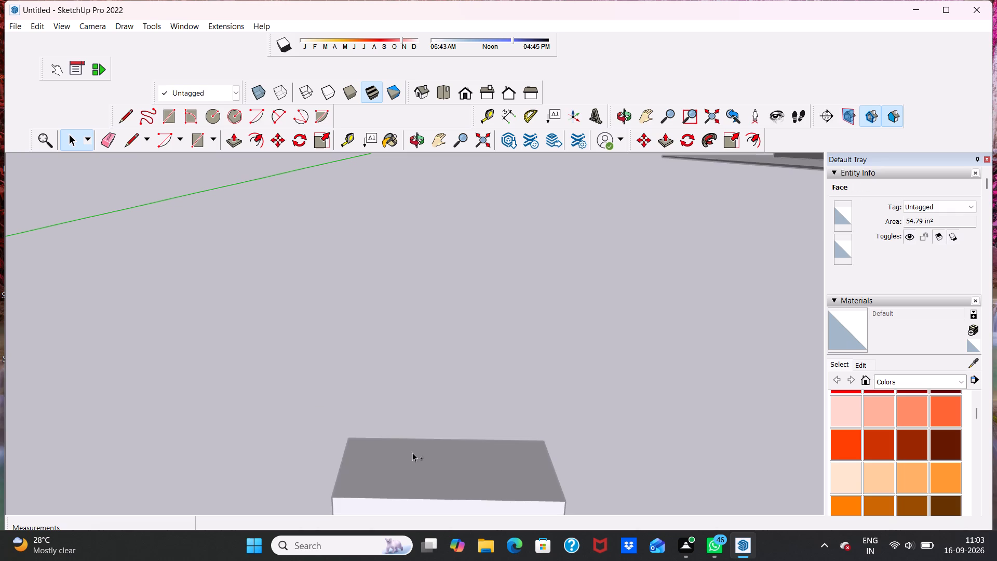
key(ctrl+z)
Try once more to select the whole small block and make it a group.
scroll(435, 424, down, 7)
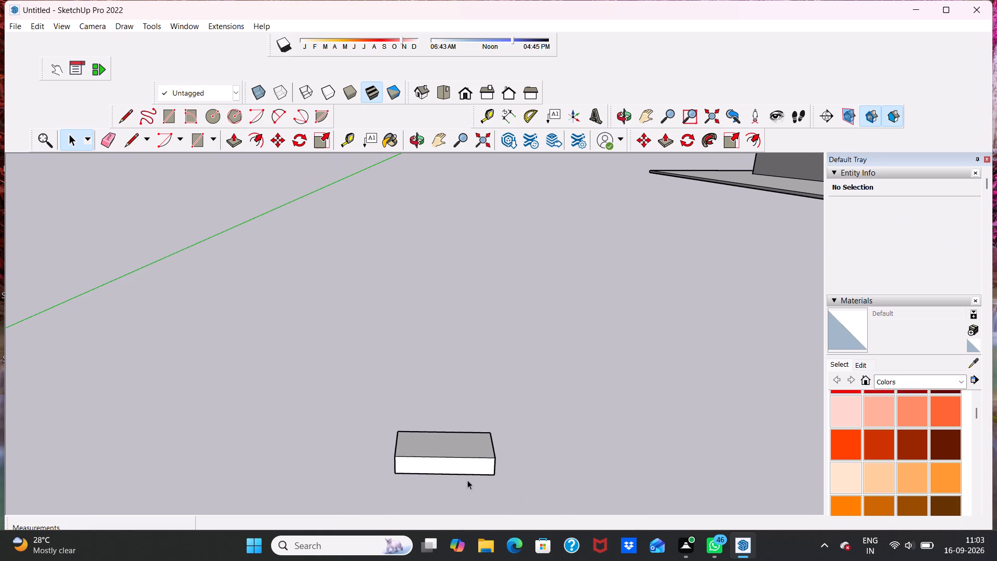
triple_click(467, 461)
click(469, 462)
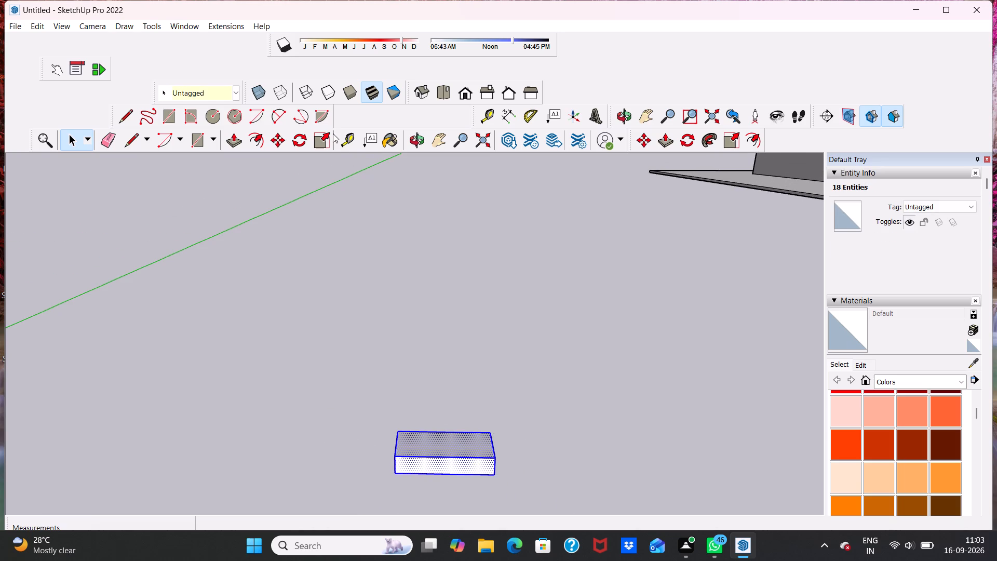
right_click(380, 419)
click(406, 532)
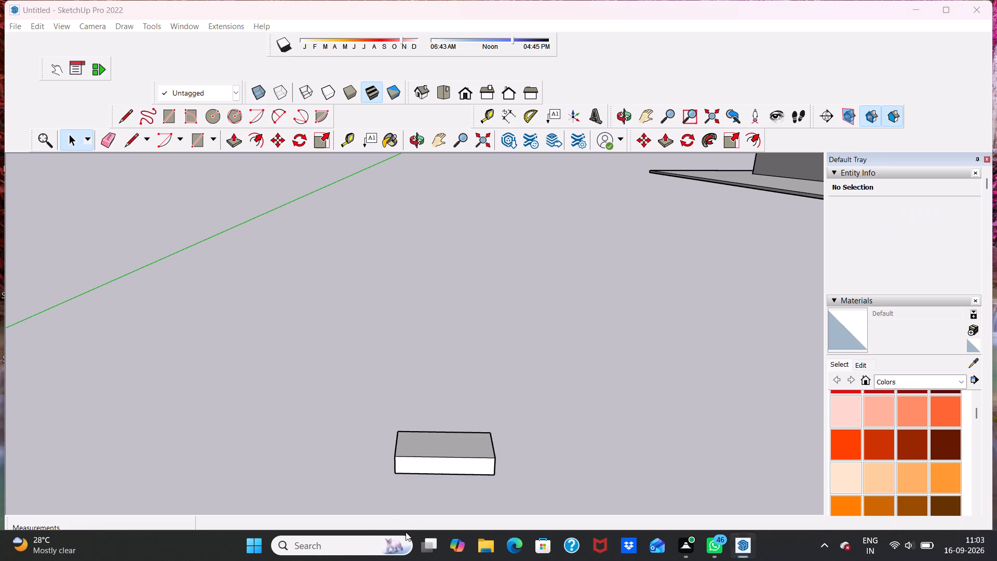
Move the whole ungrouped small block about 23' 10" onto the top of the tall wall, at its outer end.
triple_click(451, 472)
click(453, 472)
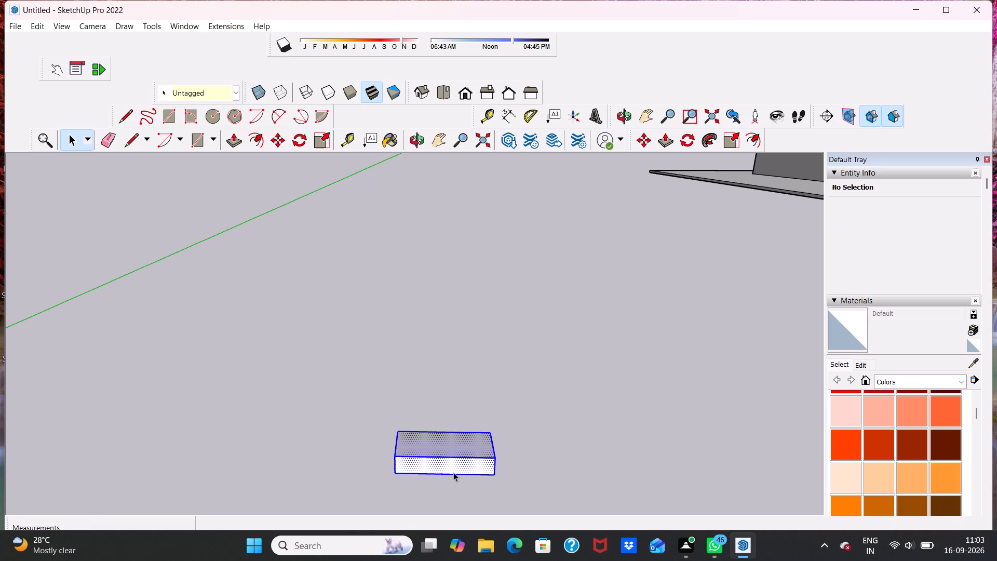
click(271, 137)
scroll(319, 234, down, 3)
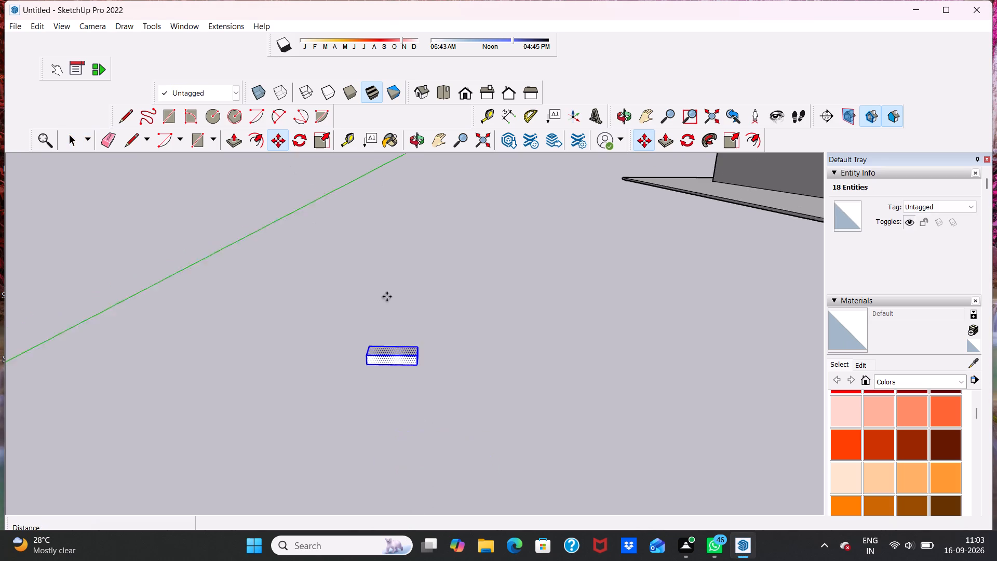
scroll(387, 297, down, 1)
click(411, 359)
scroll(413, 360, down, 6)
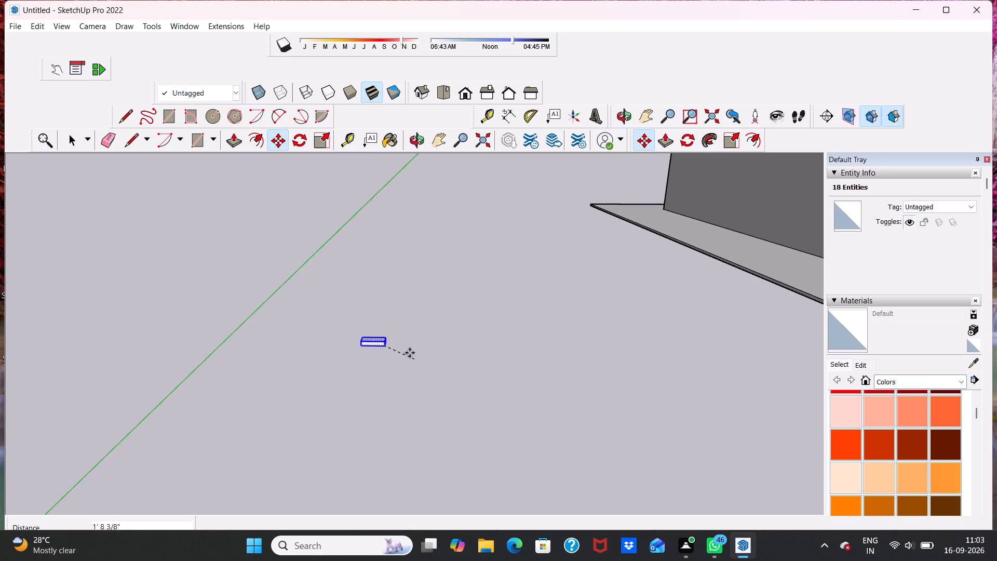
scroll(406, 351, down, 16)
scroll(673, 262, up, 4)
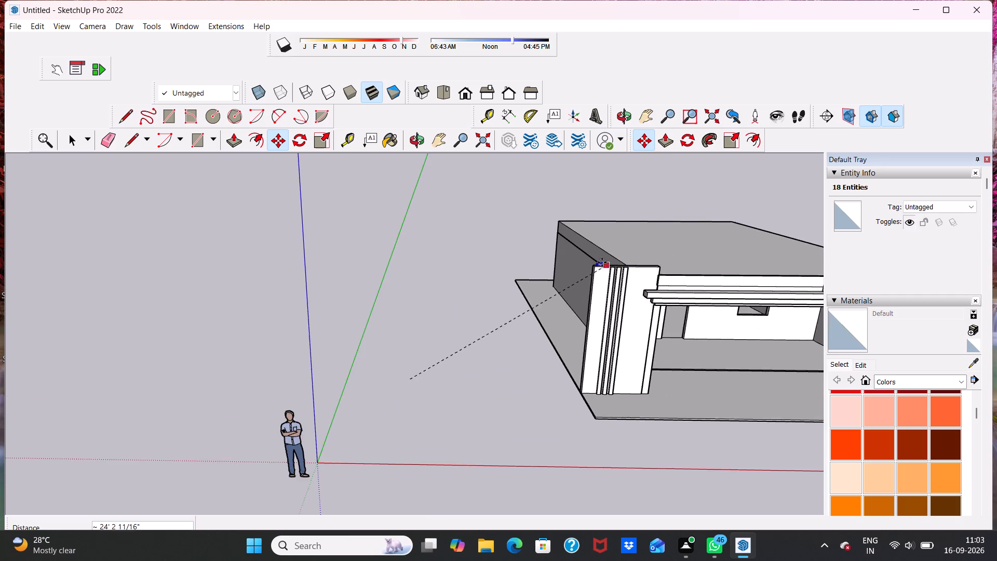
scroll(601, 262, up, 10)
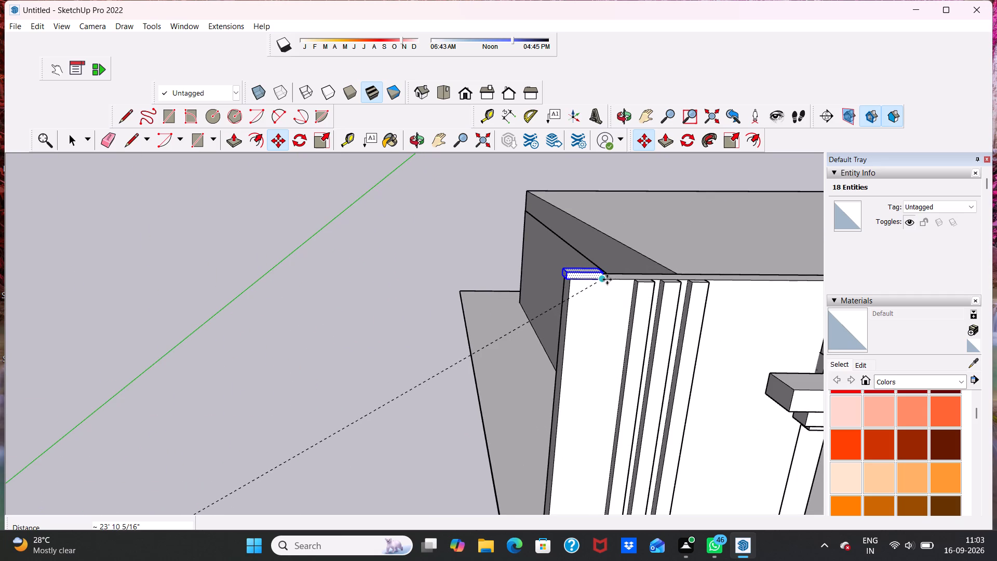
click(607, 279)
key(space)
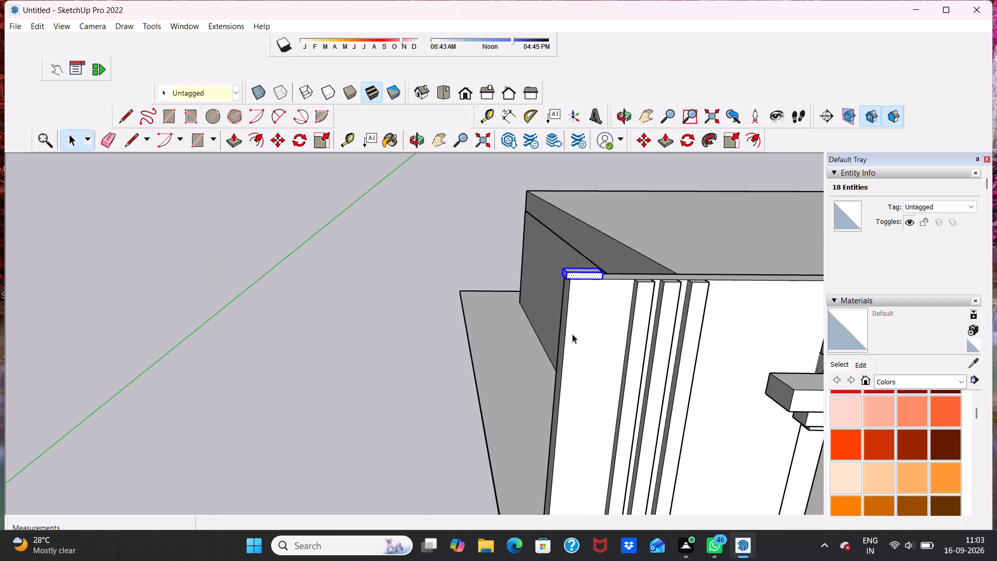
click(420, 328)
Push/Pull the block's inner end face about 5' 7" along the tall wall's top to the wall's other end, forming a cap.
scroll(420, 328, up, 5)
scroll(417, 326, down, 10)
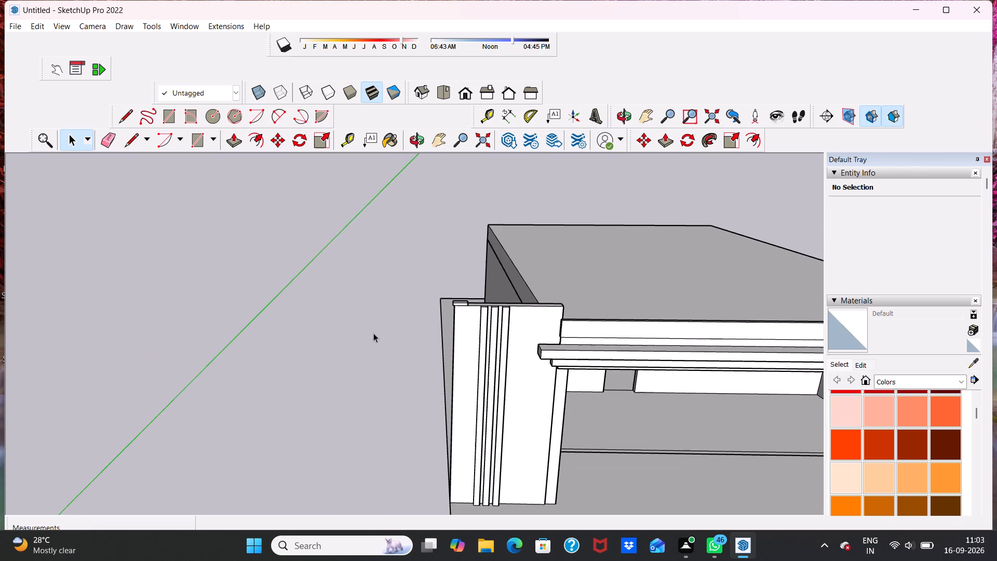
middle_drag(427, 321, 301, 341)
scroll(396, 315, up, 6)
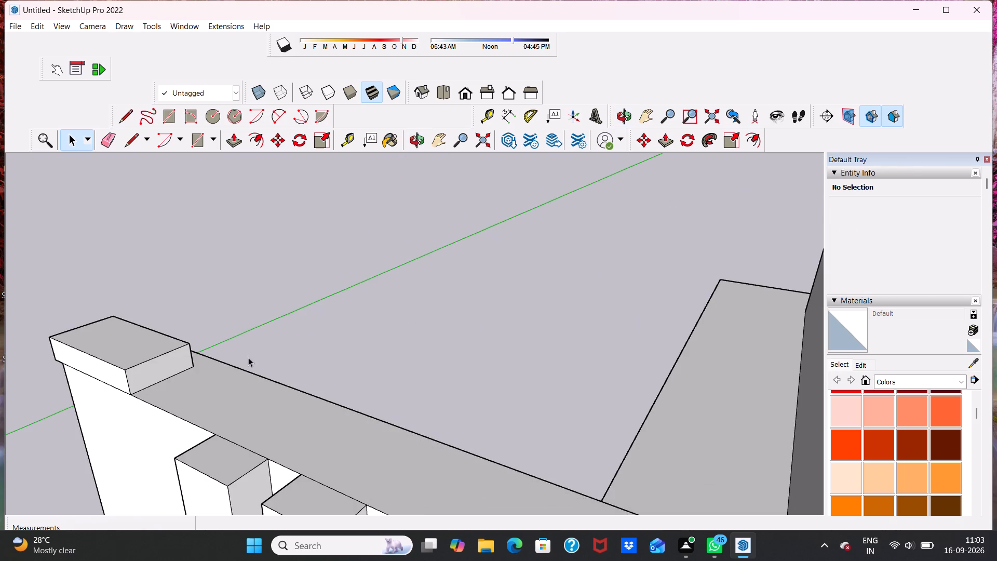
click(170, 367)
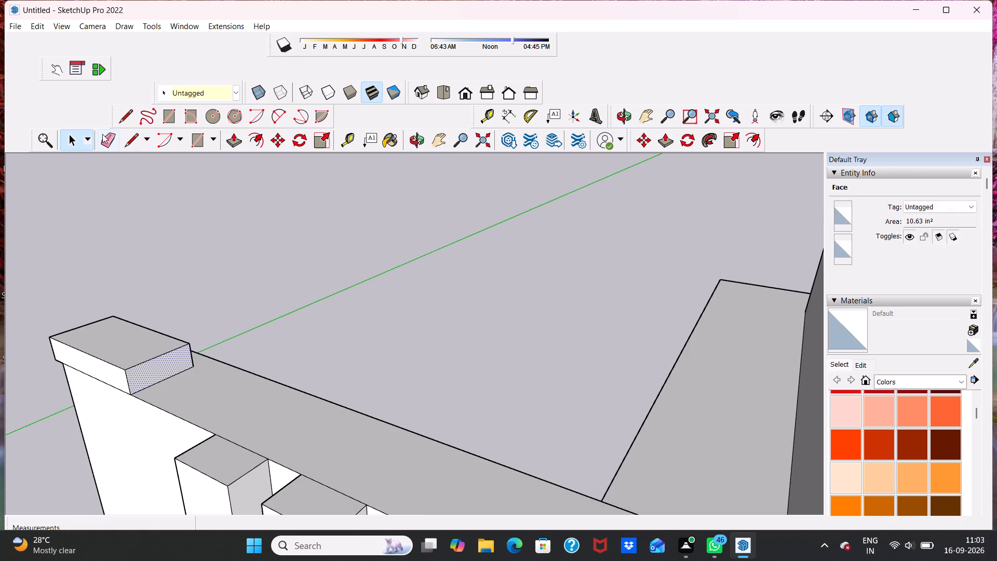
click(230, 140)
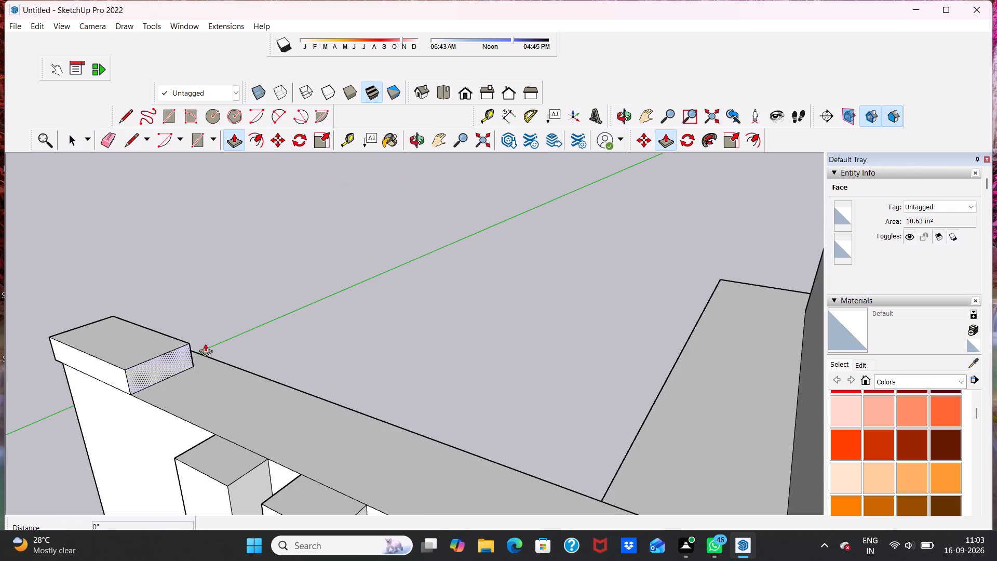
click(167, 360)
scroll(389, 444, down, 5)
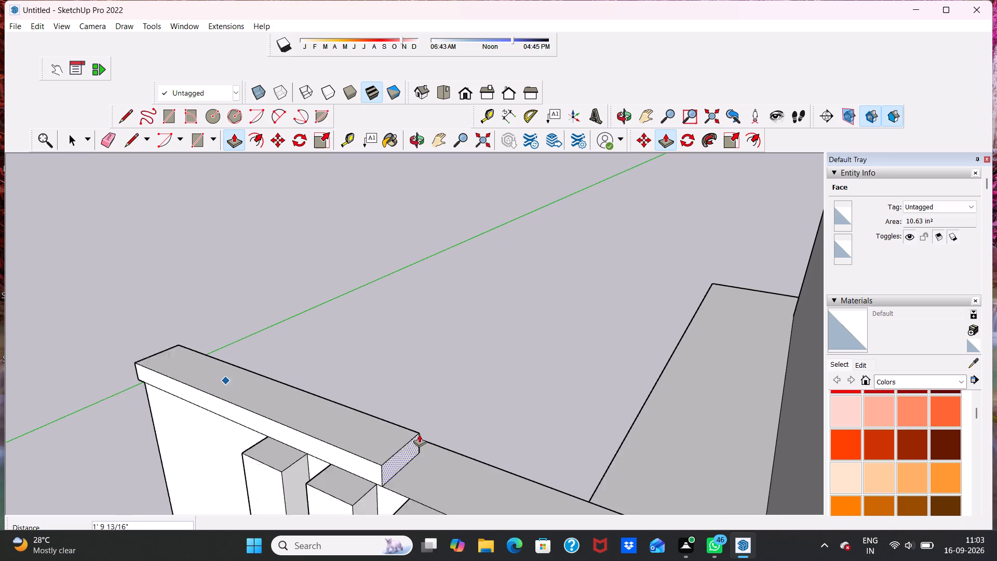
scroll(419, 434, down, 1)
scroll(461, 403, down, 9)
scroll(523, 421, up, 4)
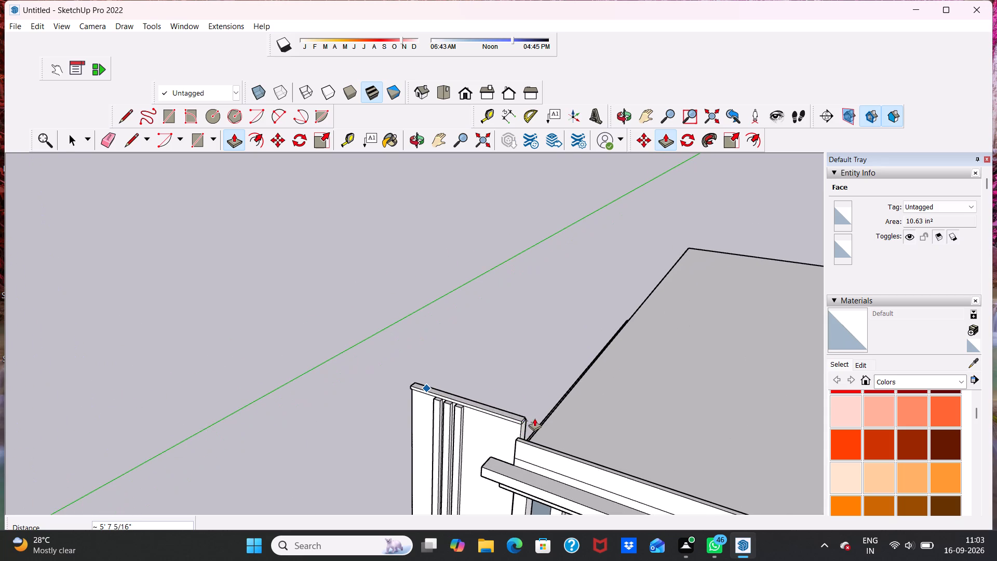
scroll(533, 417, up, 3)
click(535, 416)
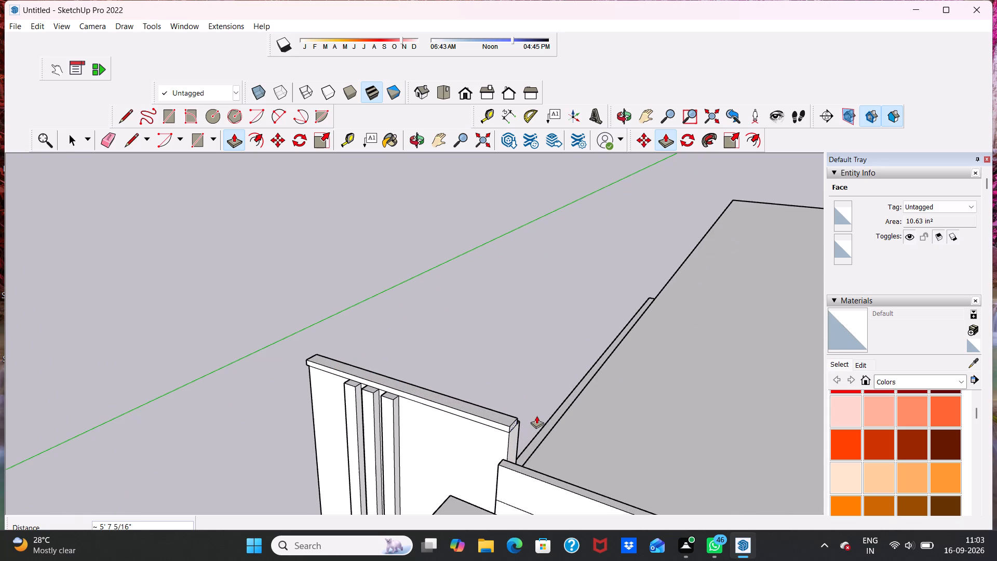
scroll(436, 425, up, 8)
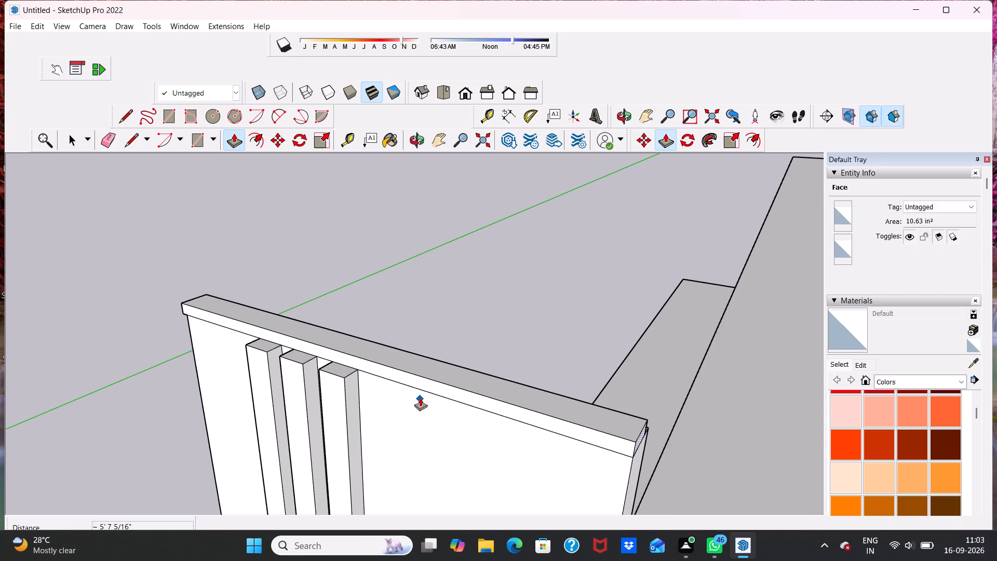
key(space)
Push/Pull the cap's long strip-side face outward over the strips in two pulls of about 1 5/16" and 1 11/16".
click(421, 383)
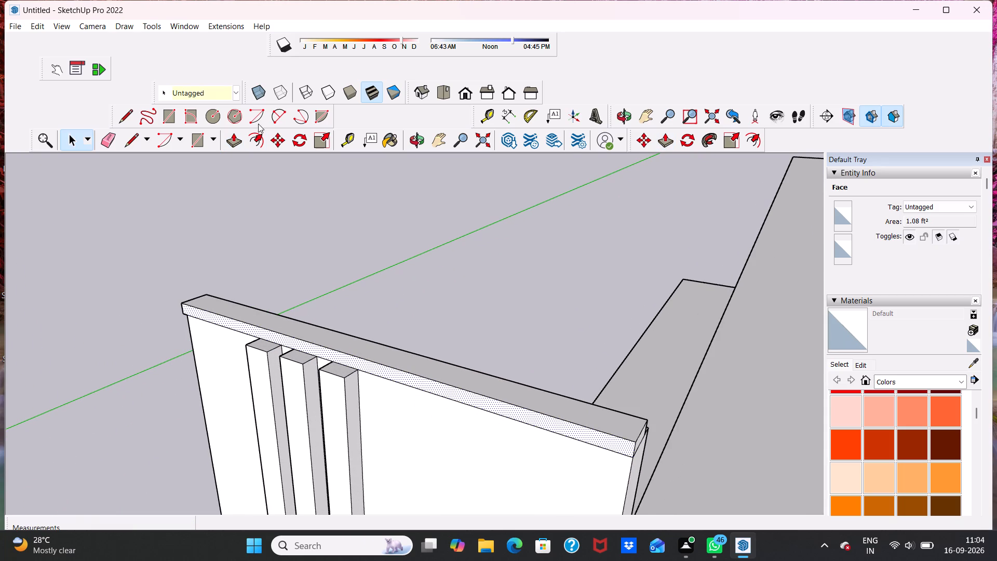
click(232, 138)
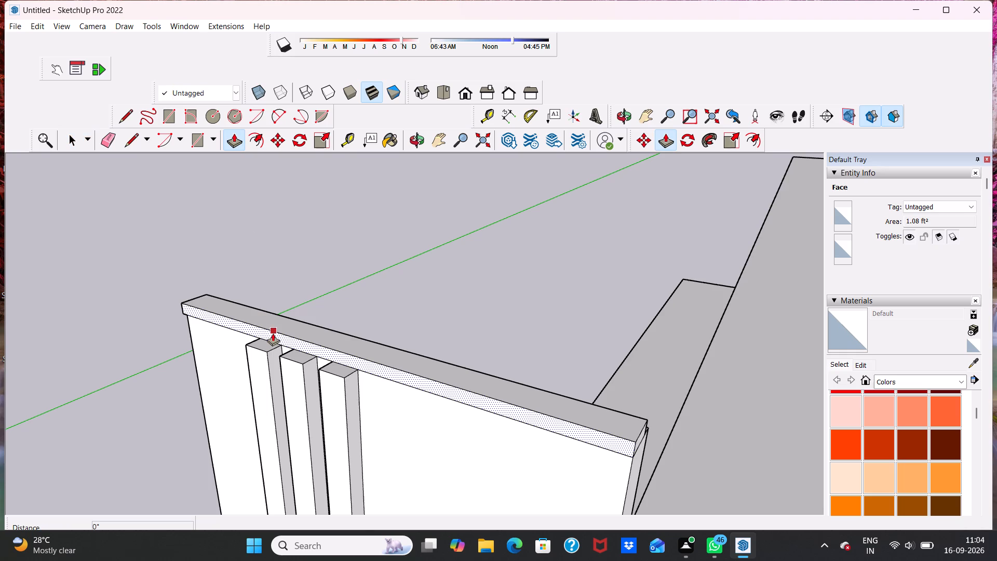
drag(274, 332, 271, 340)
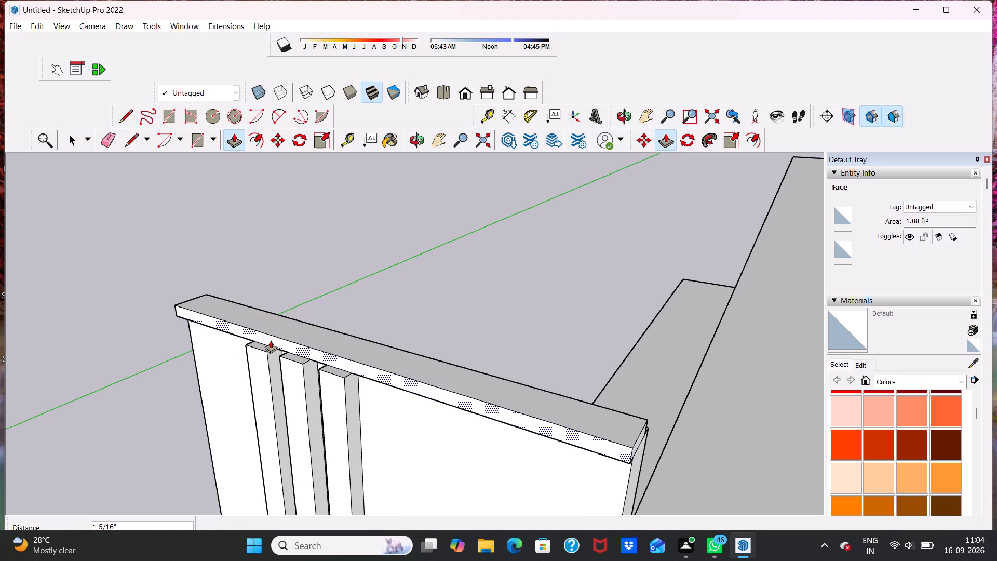
click(271, 340)
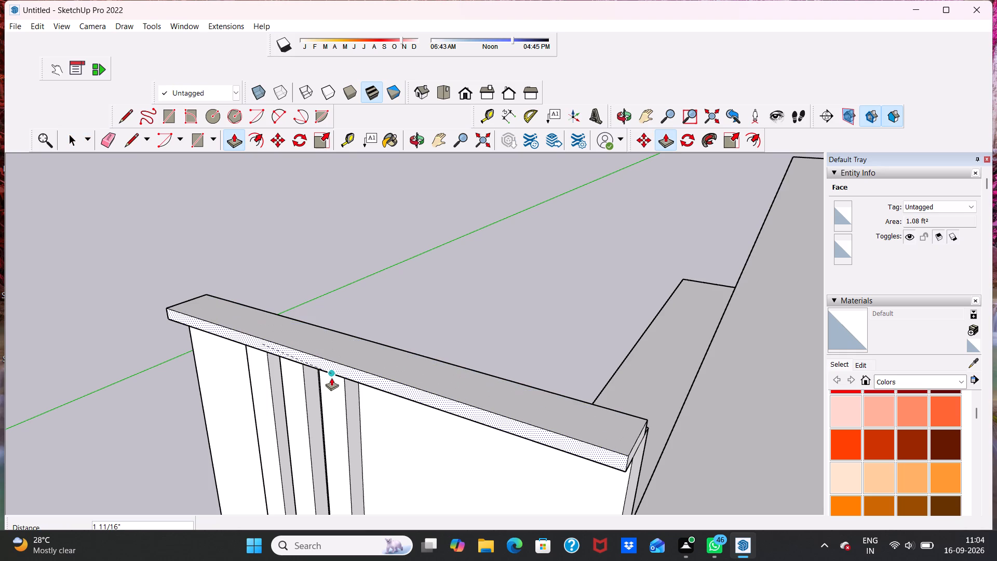
click(331, 378)
Push/Pull the cap's strip-side face back inward about 7/16" to trim its overhang.
scroll(498, 378, down, 1)
middle_drag(524, 387, 518, 387)
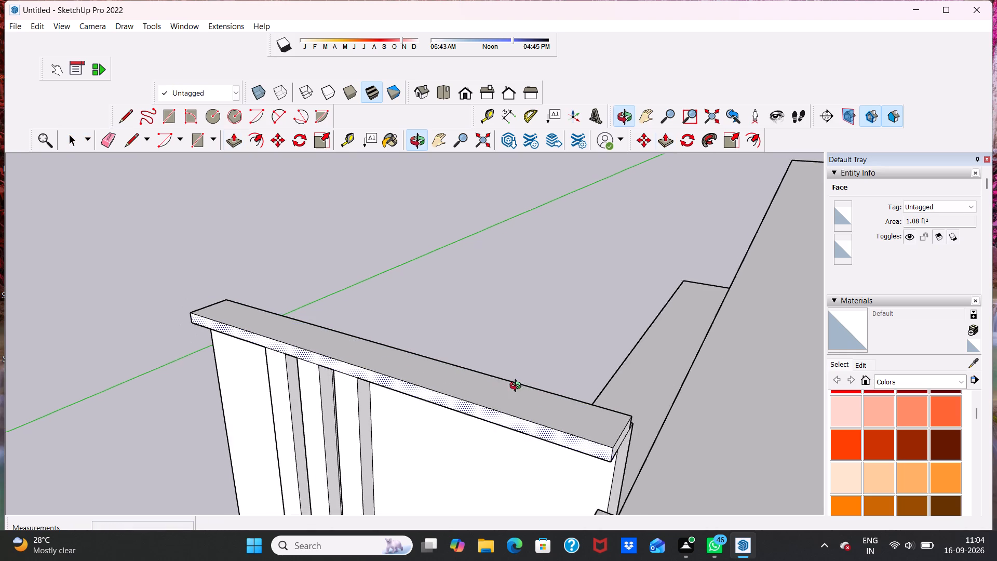
middle_drag(518, 387, 245, 368)
scroll(273, 417, up, 4)
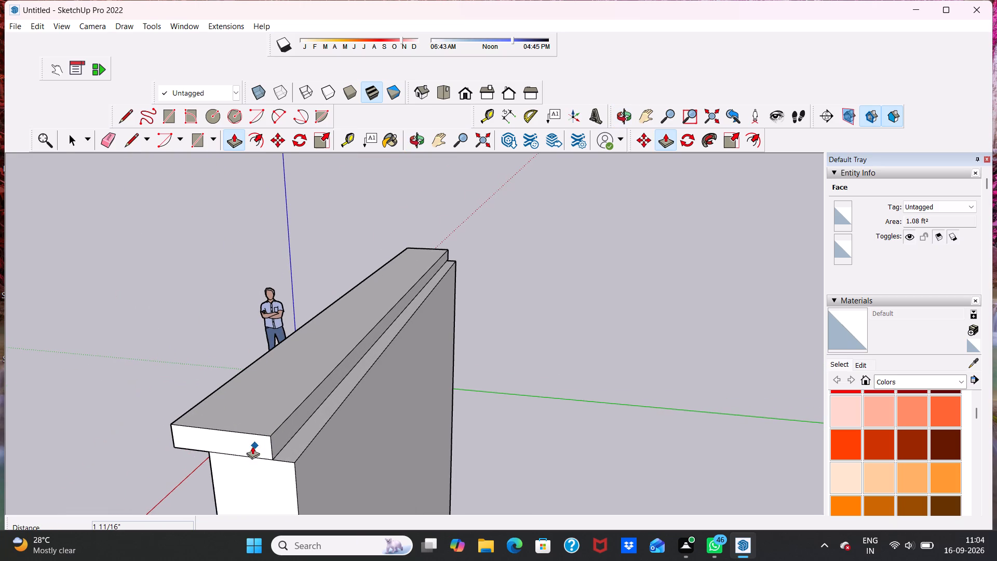
click(255, 441)
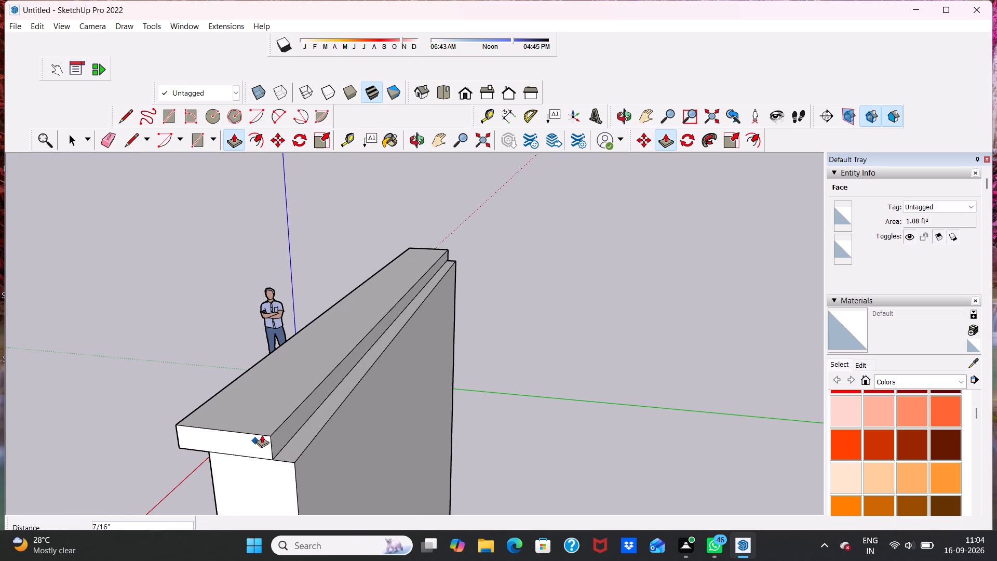
click(262, 434)
key(space)
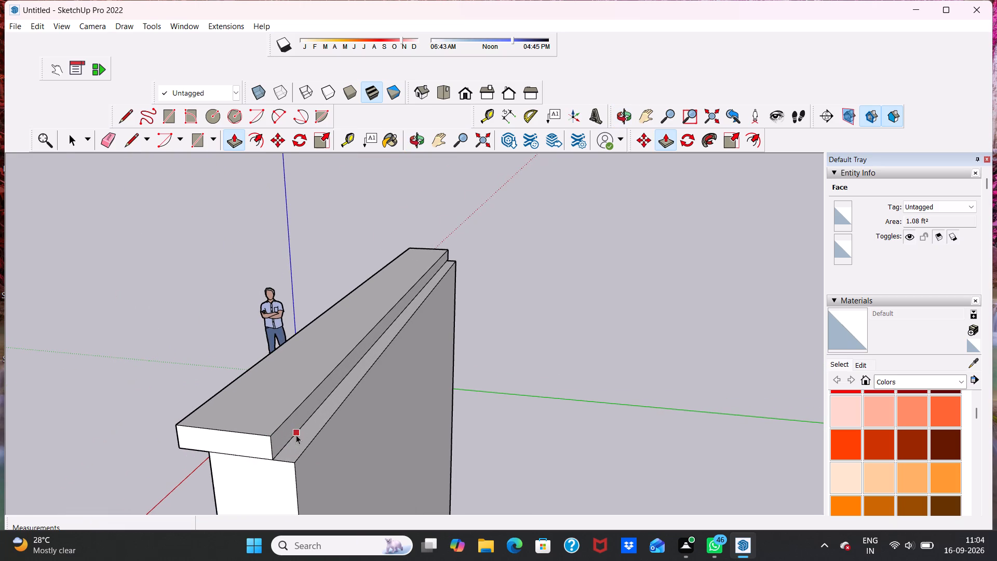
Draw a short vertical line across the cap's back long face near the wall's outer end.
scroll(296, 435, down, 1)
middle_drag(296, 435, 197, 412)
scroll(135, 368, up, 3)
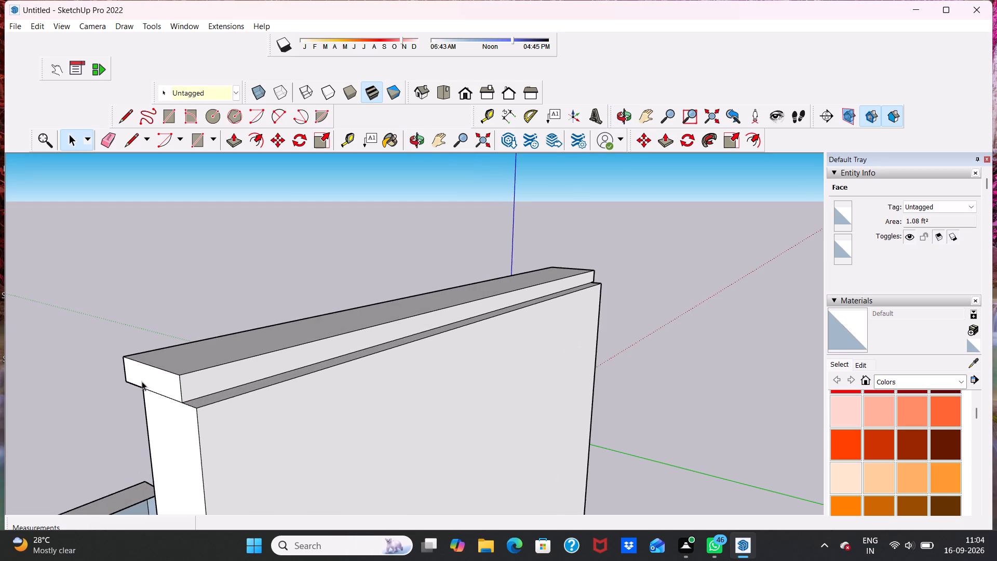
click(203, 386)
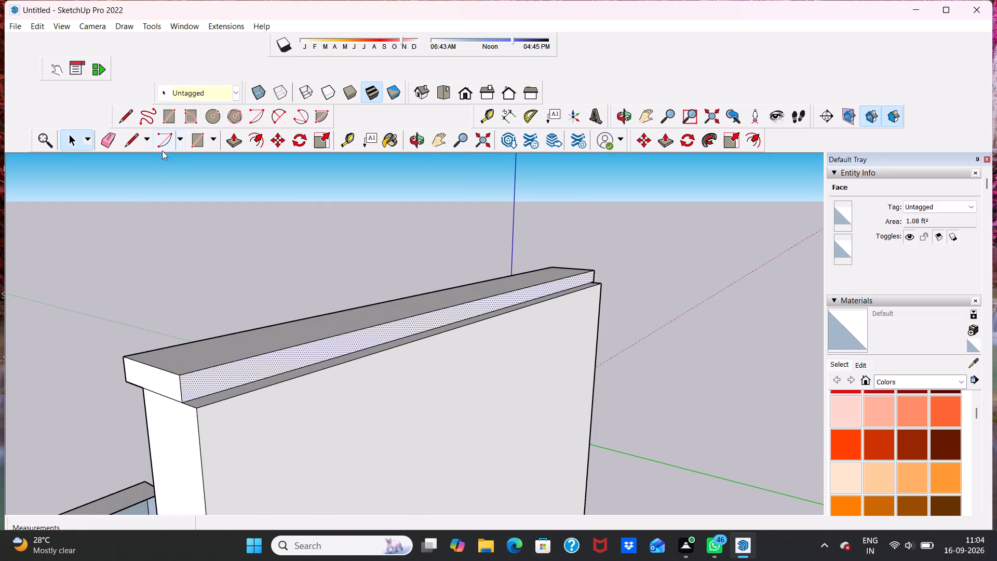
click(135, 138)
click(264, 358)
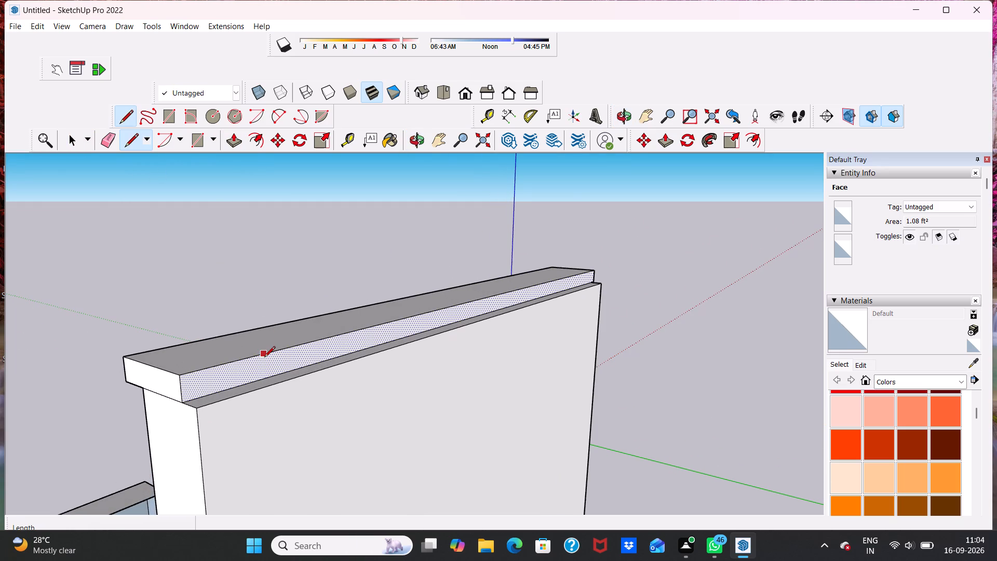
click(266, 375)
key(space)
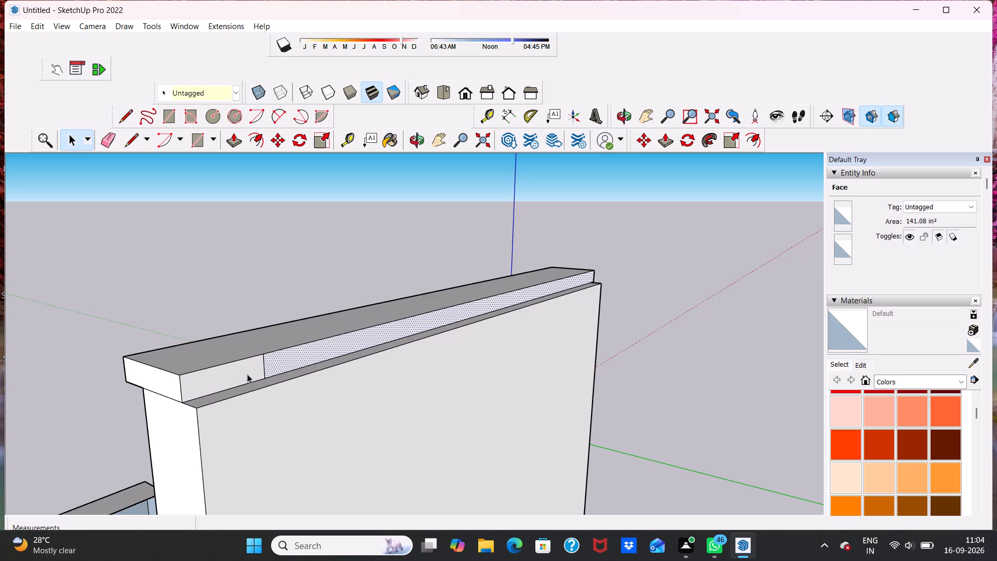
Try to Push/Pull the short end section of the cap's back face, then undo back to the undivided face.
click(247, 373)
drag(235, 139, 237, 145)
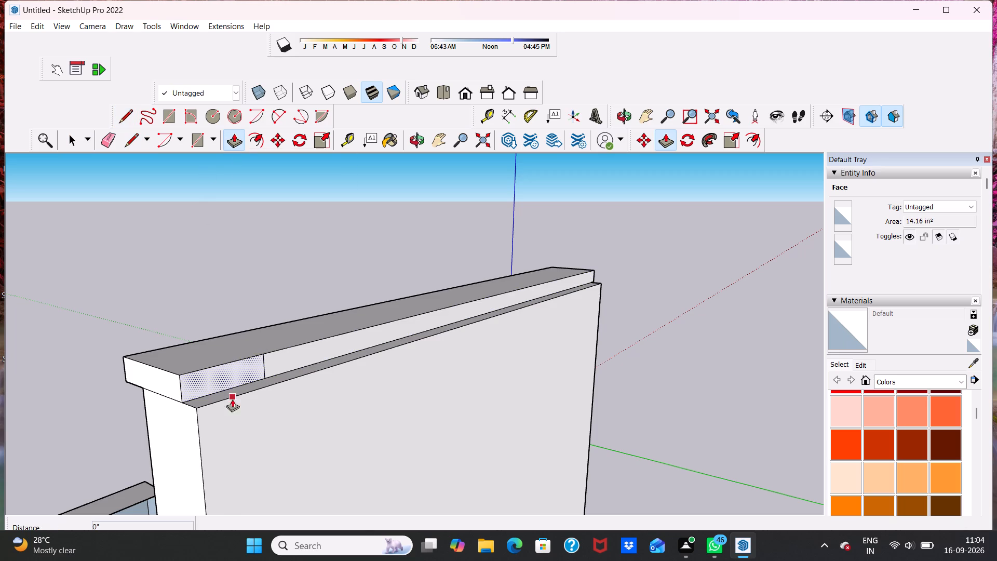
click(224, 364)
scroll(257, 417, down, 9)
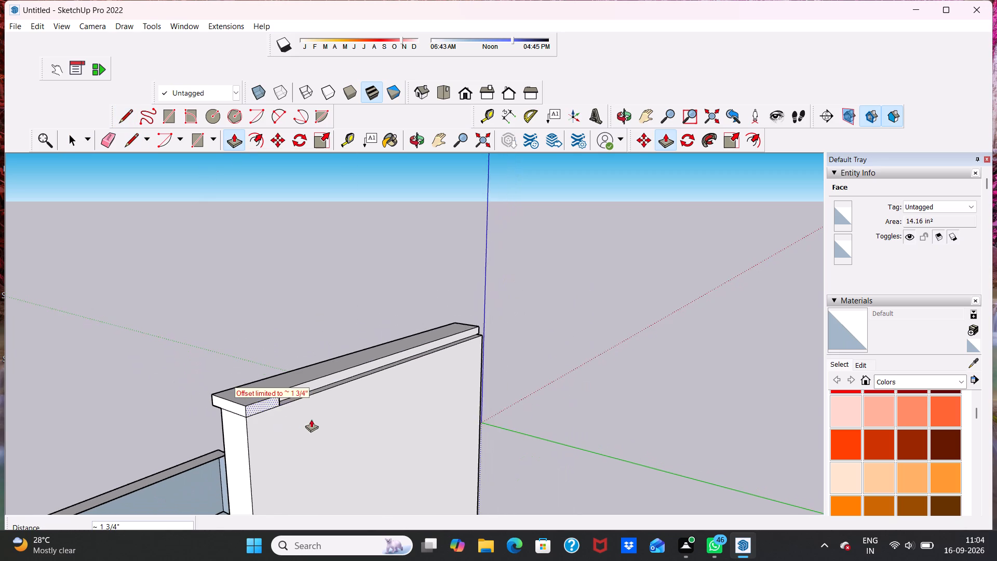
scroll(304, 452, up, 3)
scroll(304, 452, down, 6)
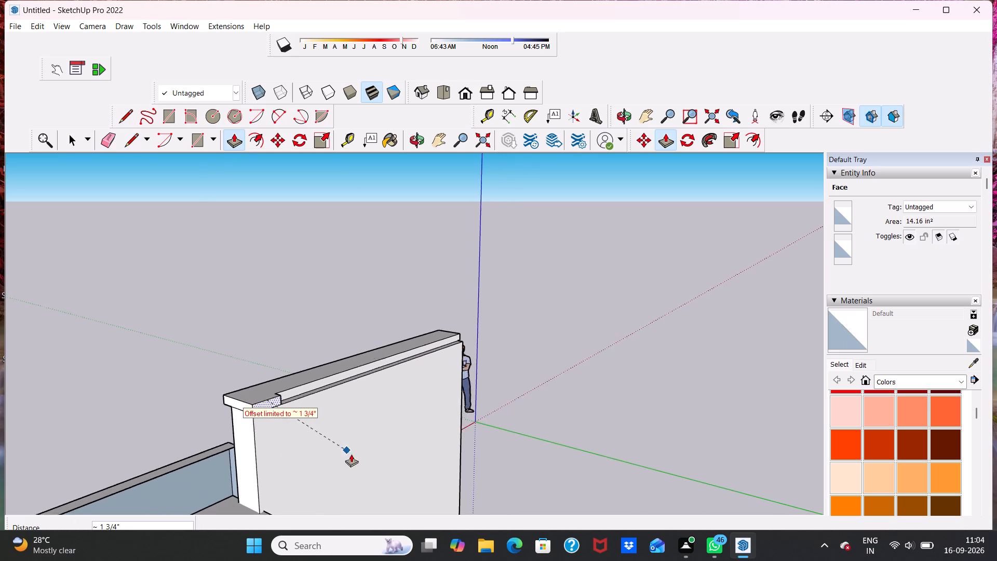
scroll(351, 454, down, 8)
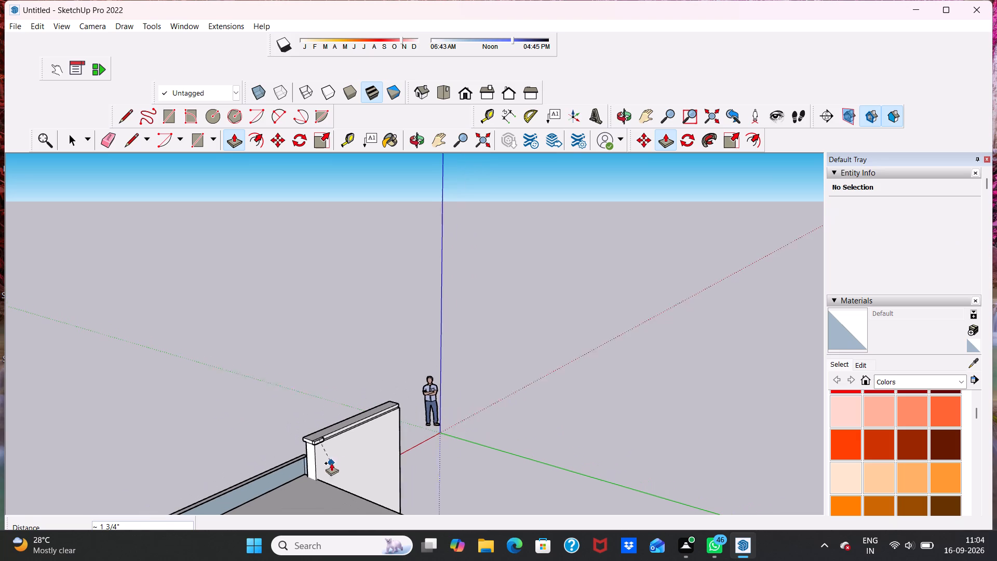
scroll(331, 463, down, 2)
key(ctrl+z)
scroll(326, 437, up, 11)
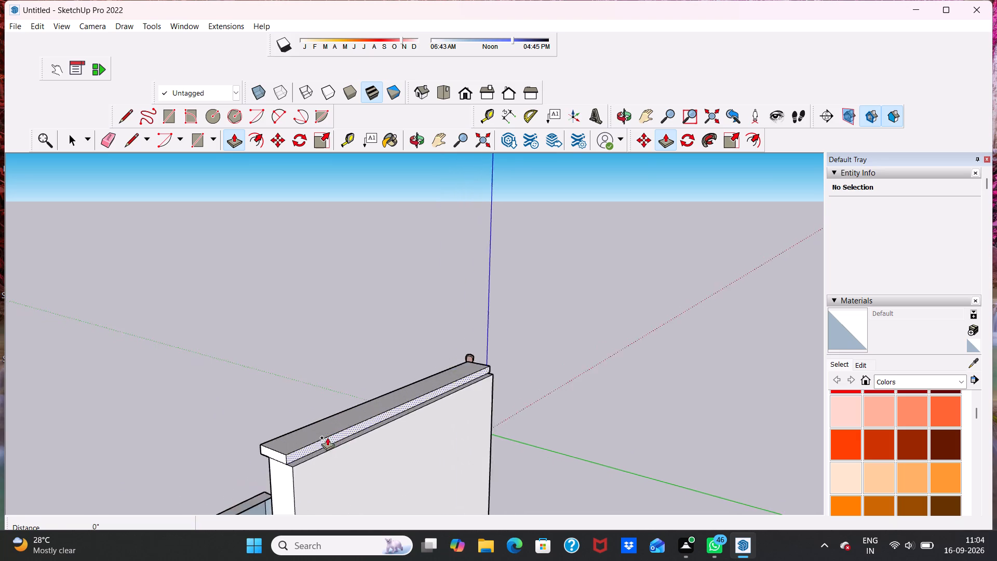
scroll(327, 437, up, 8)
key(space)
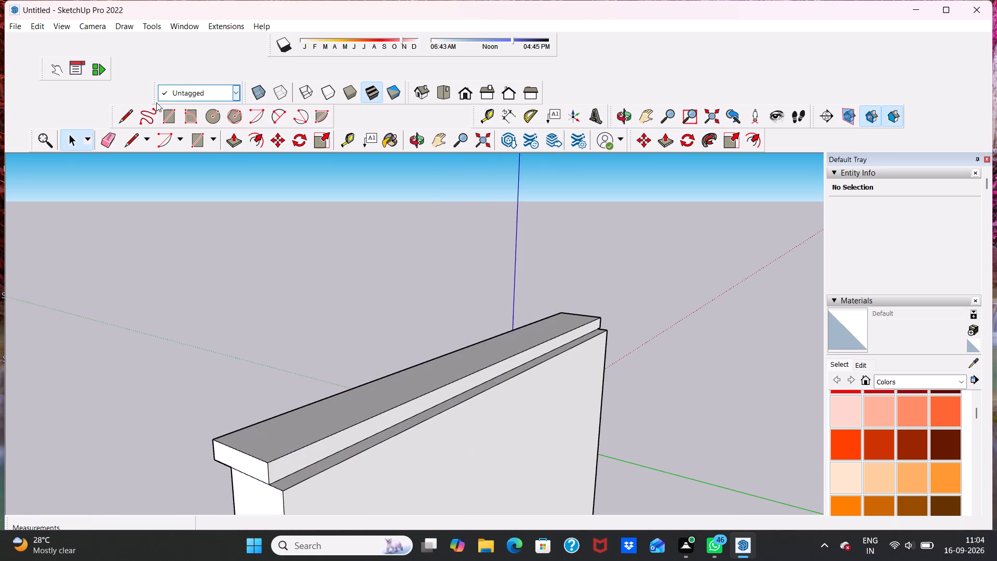
Draw a vertical line across the cap's back long face near the outer end to split off a short section.
click(132, 137)
scroll(251, 381, up, 3)
scroll(226, 388, down, 4)
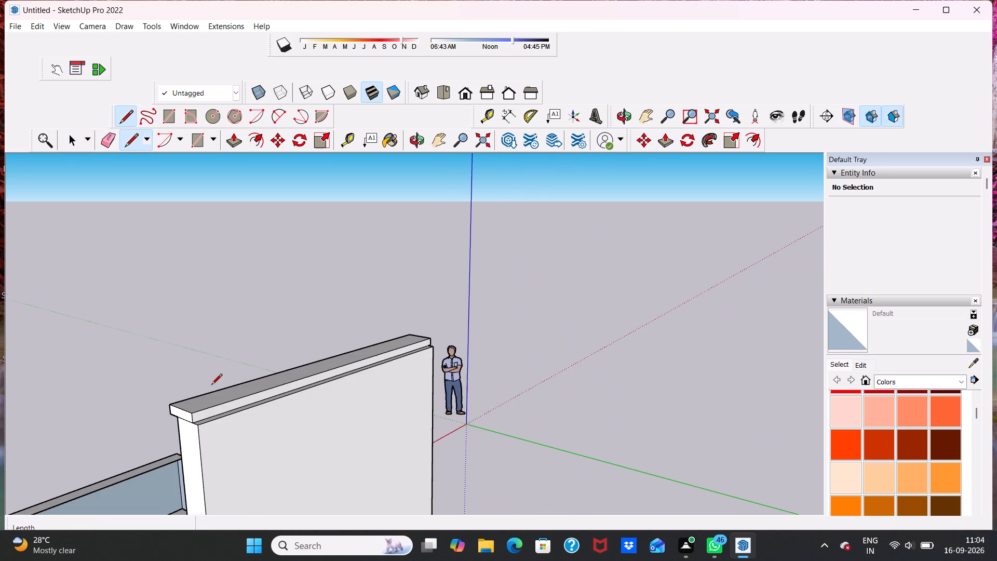
scroll(211, 385, down, 1)
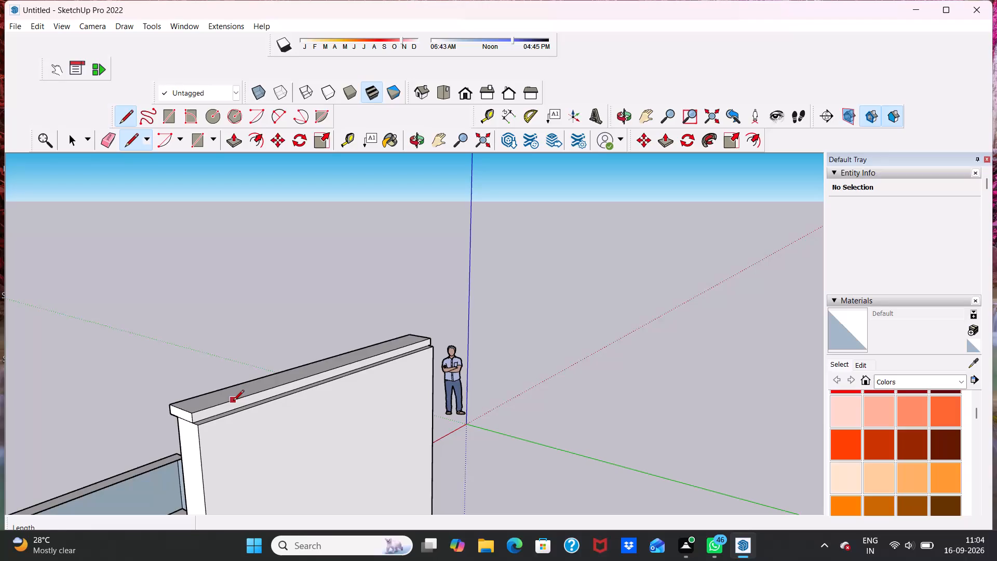
click(233, 402)
click(232, 409)
key(space)
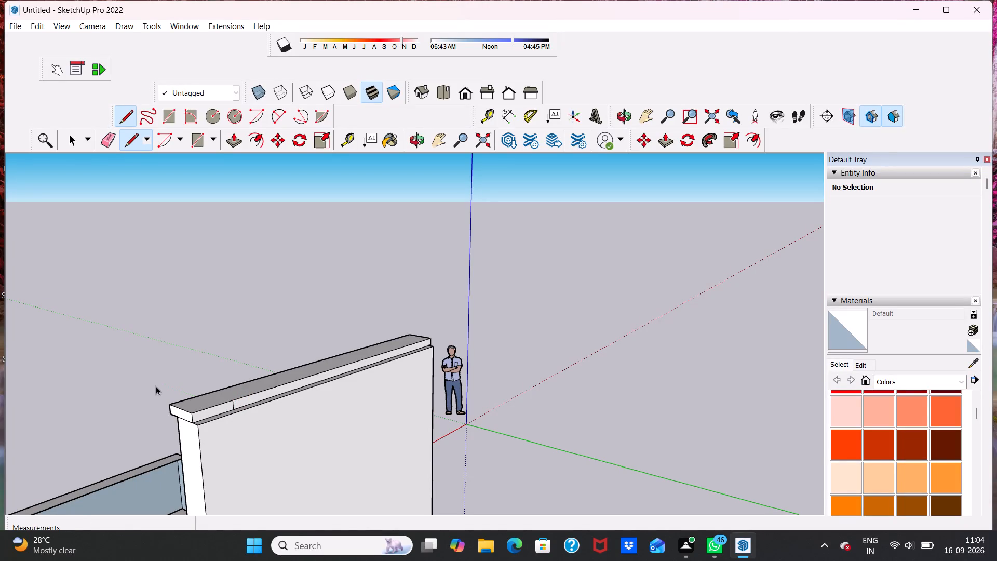
Push/Pull the short end section of the cap's back face outward about 4 3/4", past the wall's back side.
click(234, 141)
scroll(196, 339, up, 8)
scroll(141, 355, down, 2)
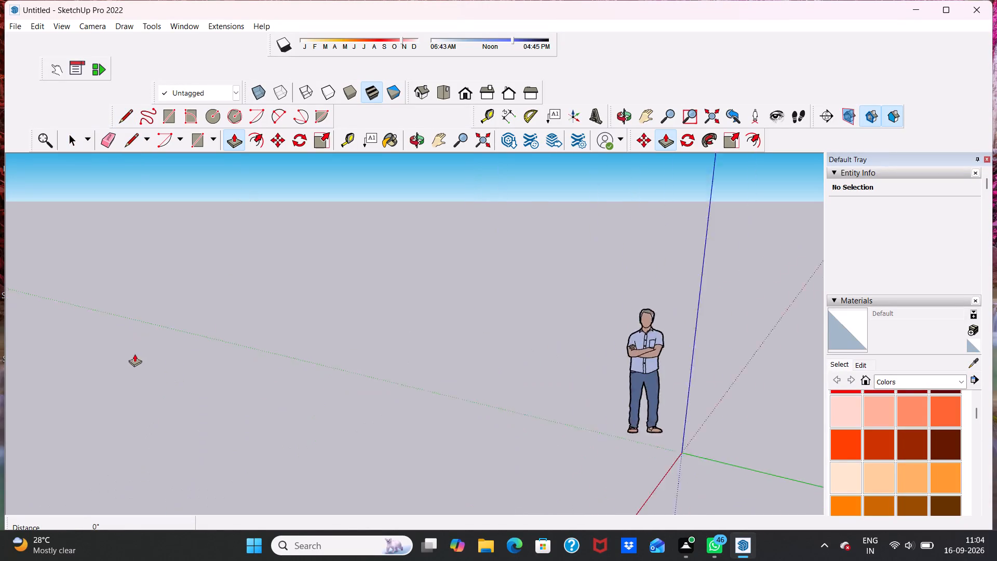
scroll(134, 354, down, 11)
scroll(186, 319, down, 6)
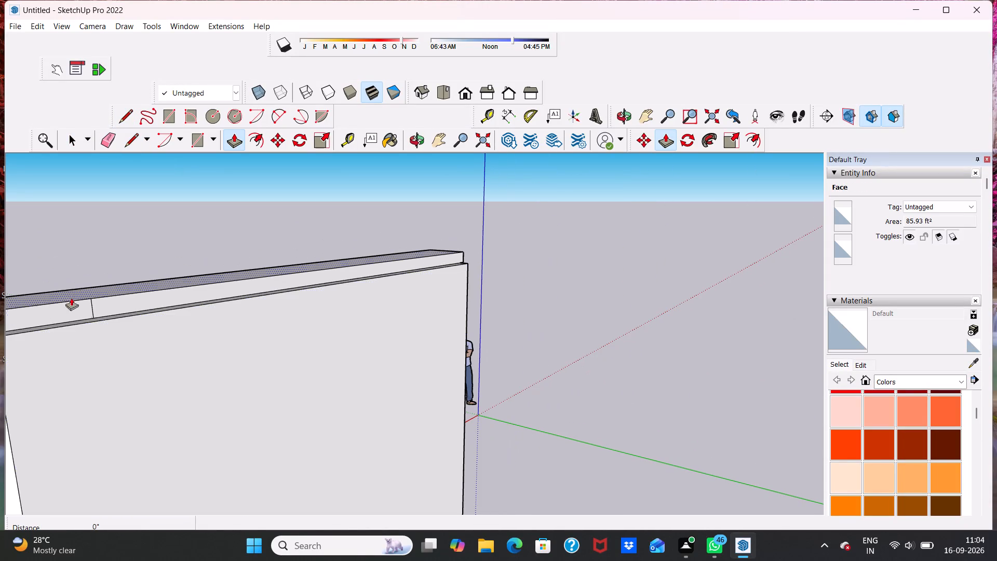
click(62, 309)
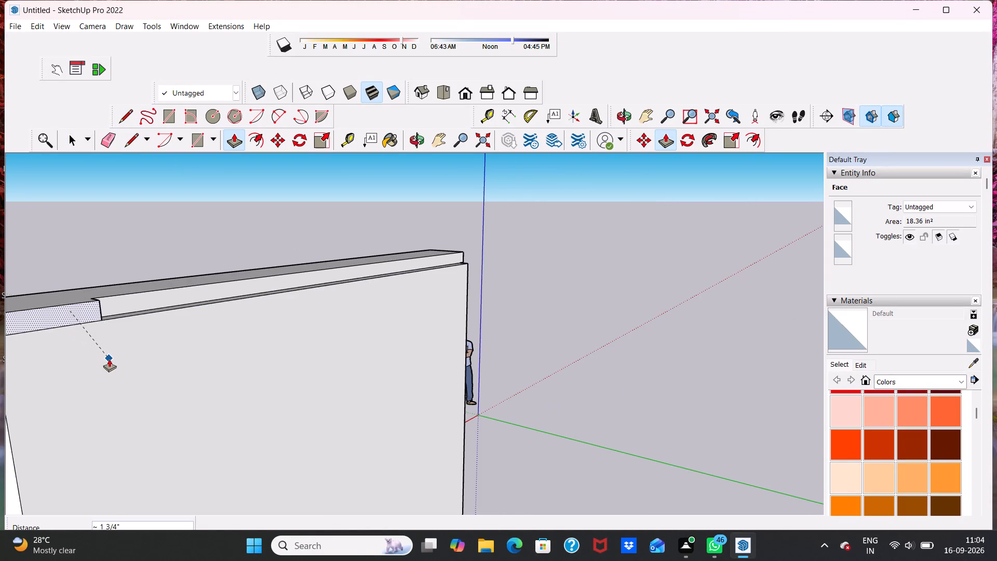
scroll(110, 364, down, 10)
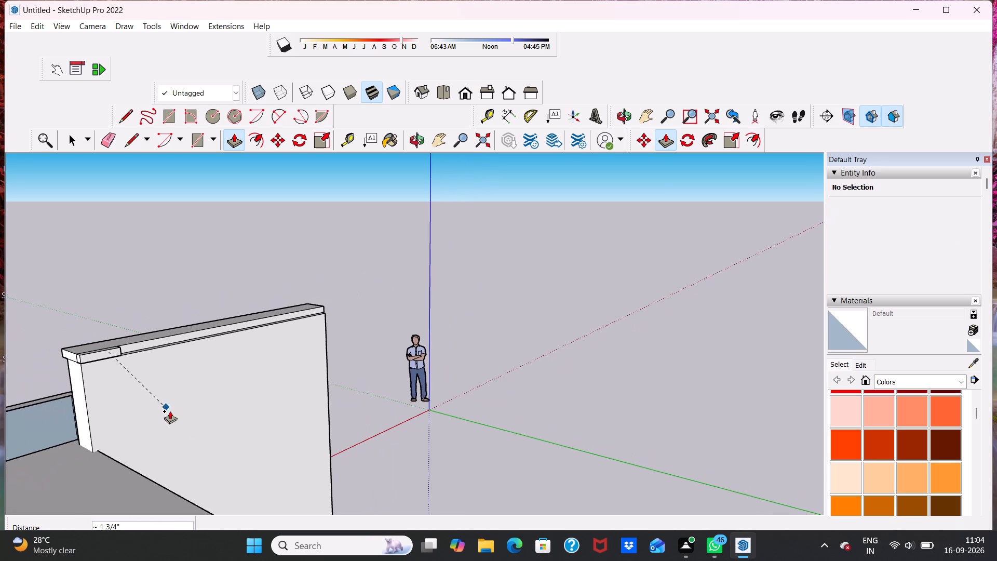
scroll(235, 437, down, 5)
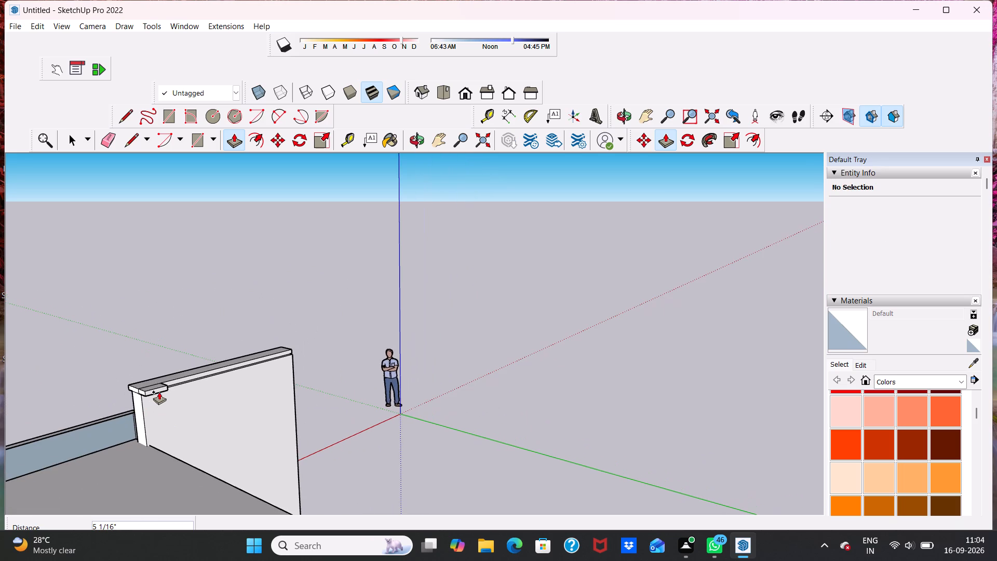
drag(159, 392, 252, 447)
Push/Pull the end face of the projecting cap piece about 2' 2 1/4" further out over the roof.
middle_drag(180, 418, 282, 448)
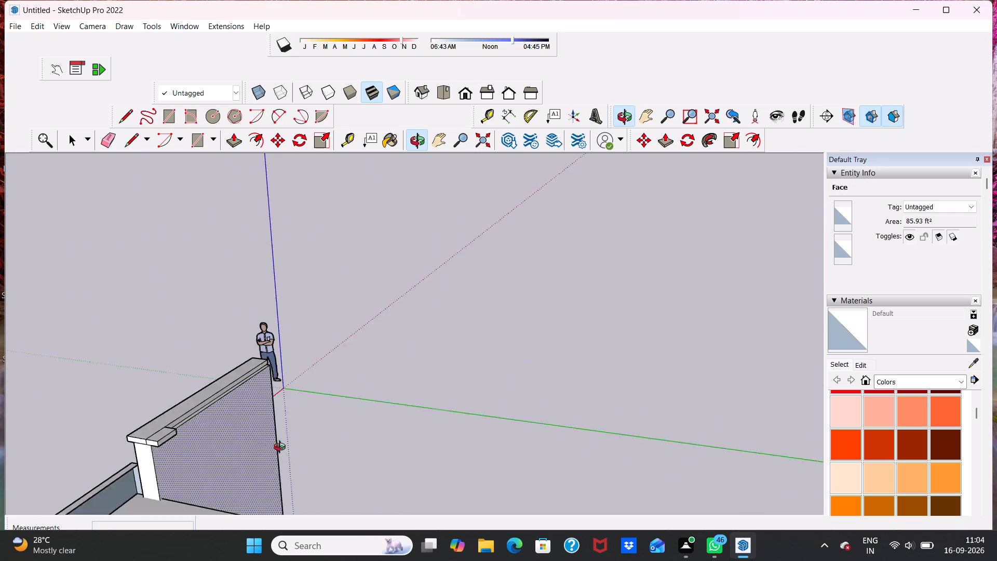
middle_drag(282, 448, 388, 467)
scroll(405, 453, up, 5)
scroll(319, 389, down, 8)
middle_drag(277, 404, 244, 408)
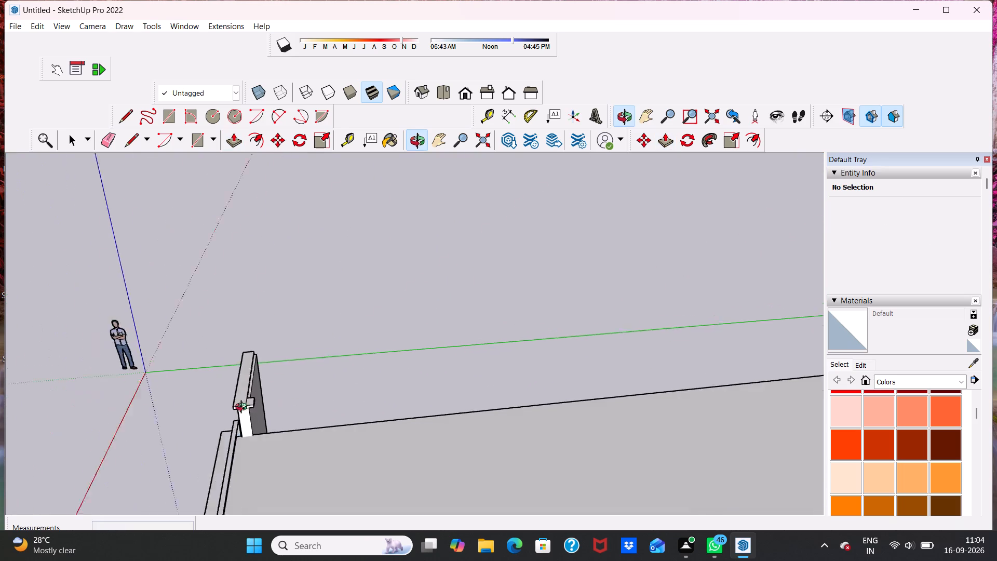
middle_drag(244, 408, 193, 420)
scroll(274, 388, up, 5)
scroll(224, 354, up, 18)
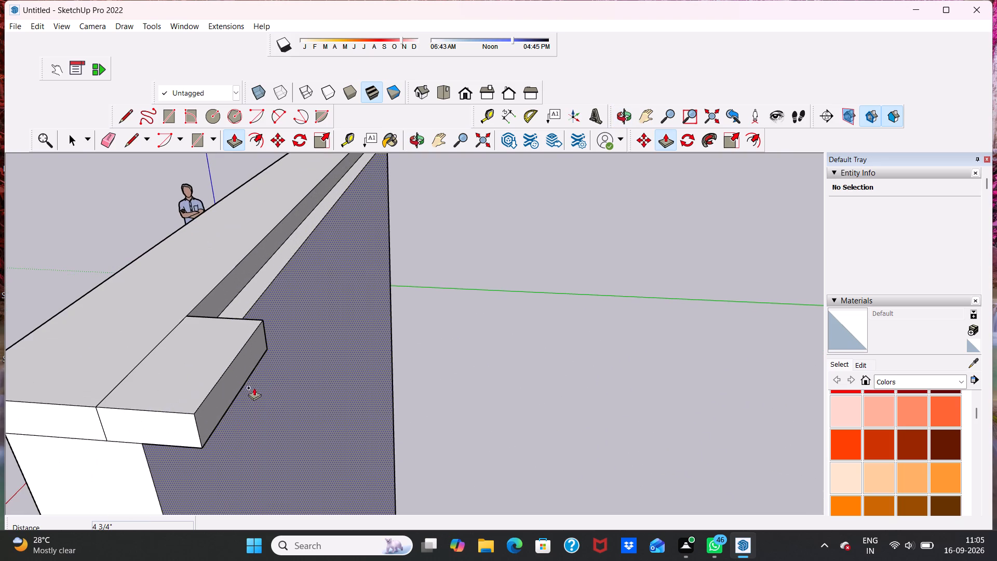
drag(225, 377, 610, 392)
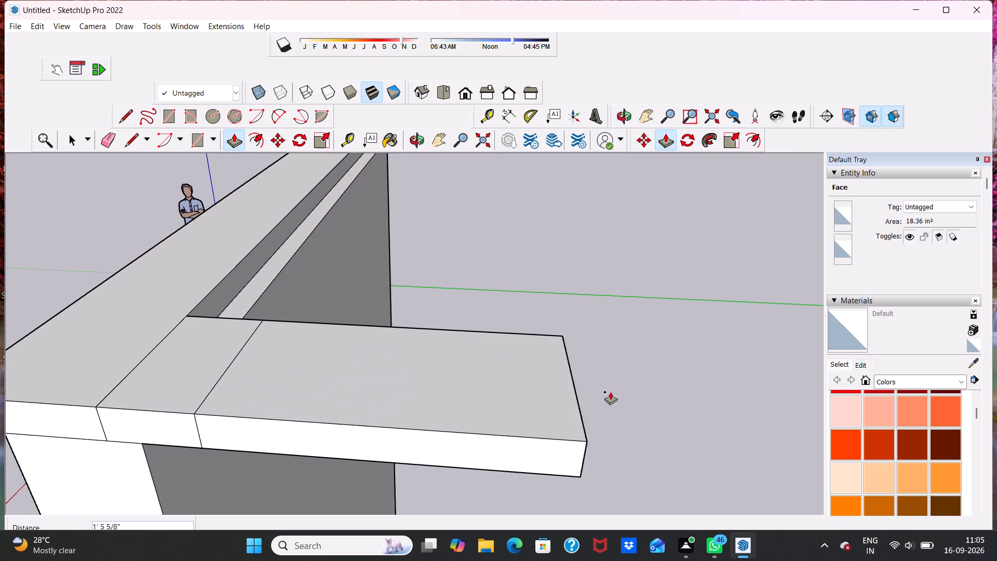
drag(610, 392, 770, 380)
Push/Pull the free end of the cap's projecting arm further out over the roof, and check the building's front.
scroll(697, 356, down, 9)
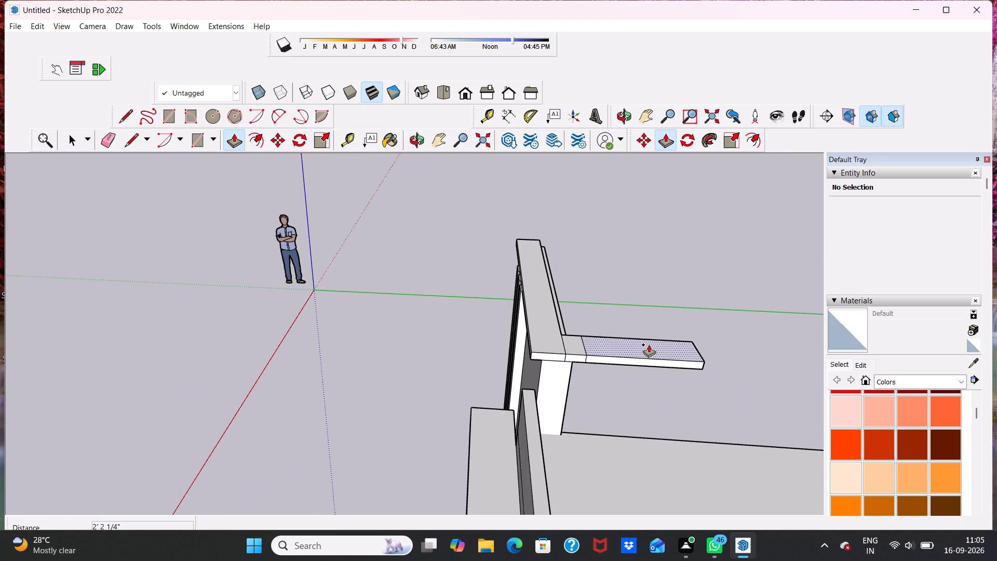
scroll(649, 344, down, 1)
middle_drag(732, 346, 489, 309)
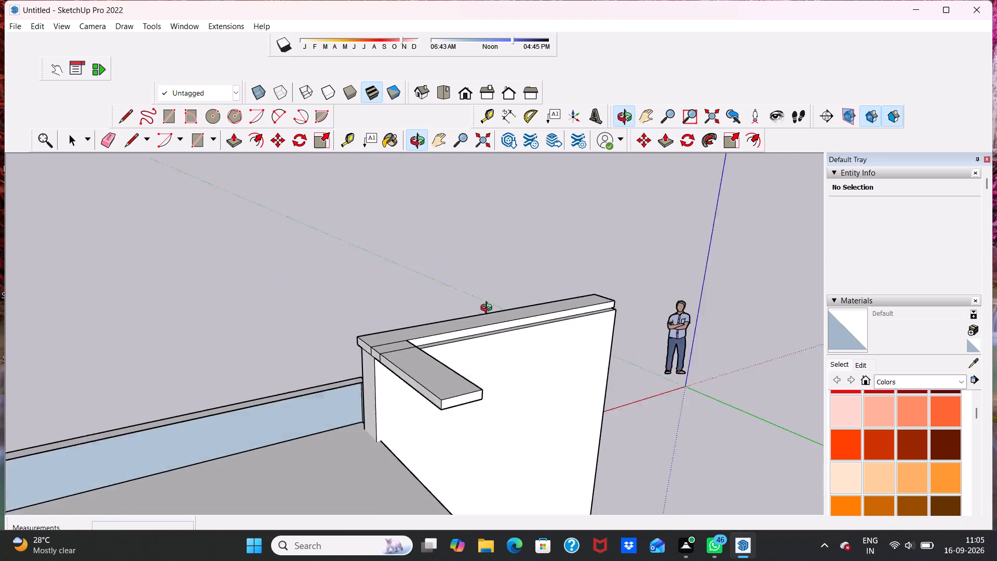
middle_drag(489, 309, 483, 309)
scroll(382, 383, up, 2)
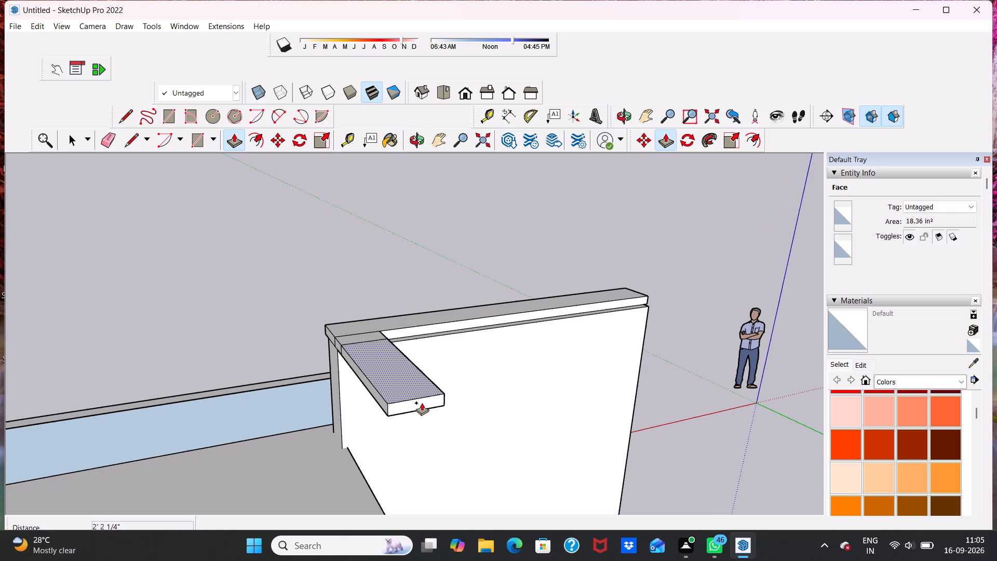
drag(421, 403, 481, 430)
scroll(469, 409, down, 6)
middle_drag(444, 410, 551, 404)
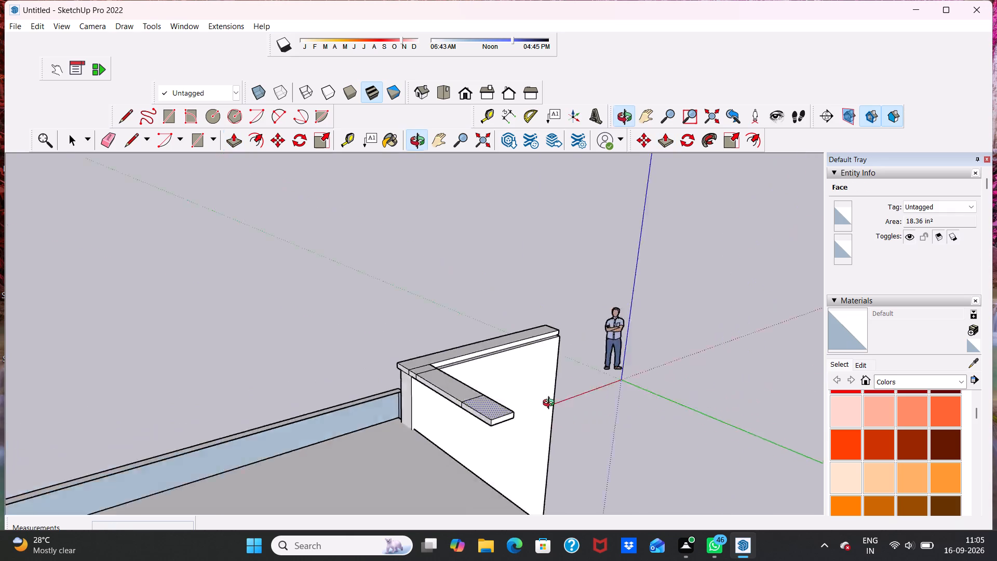
middle_drag(551, 404, 790, 349)
key(space)
middle_drag(354, 363, 568, 359)
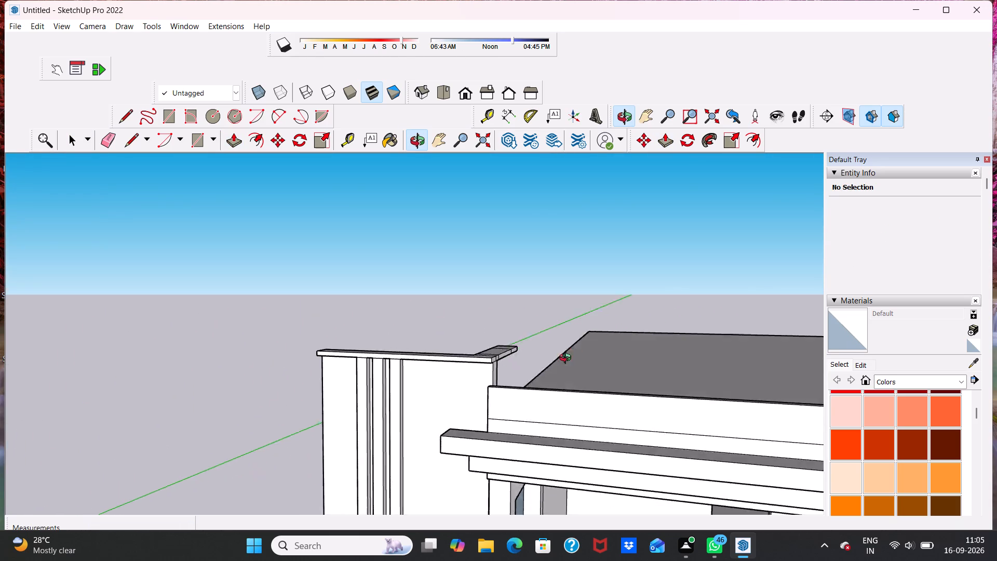
Erase the three leftover seam lines across the top face of the wall cap's projecting arm.
middle_drag(568, 359, 592, 339)
middle_drag(449, 307, 530, 329)
scroll(561, 361, up, 5)
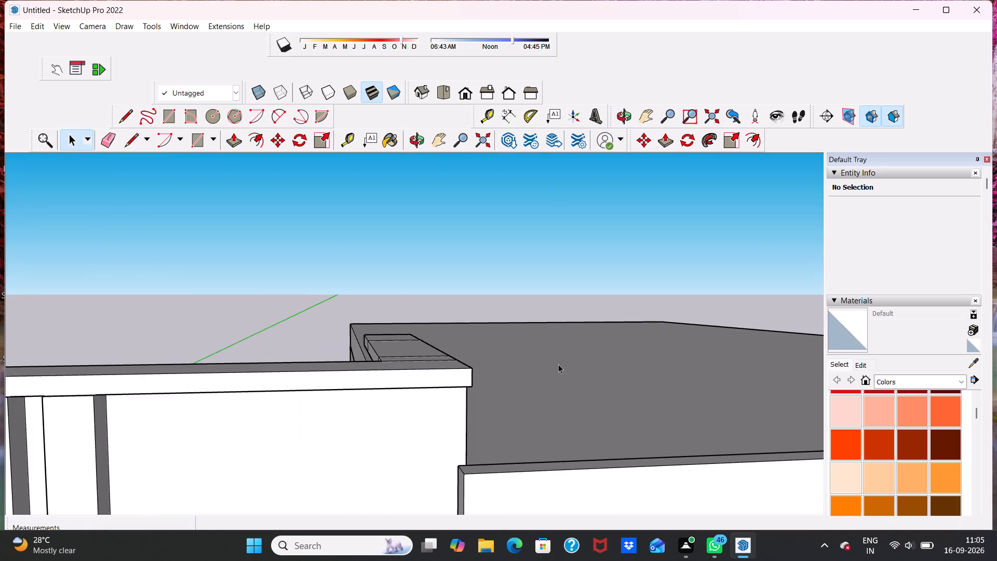
middle_drag(556, 365, 434, 398)
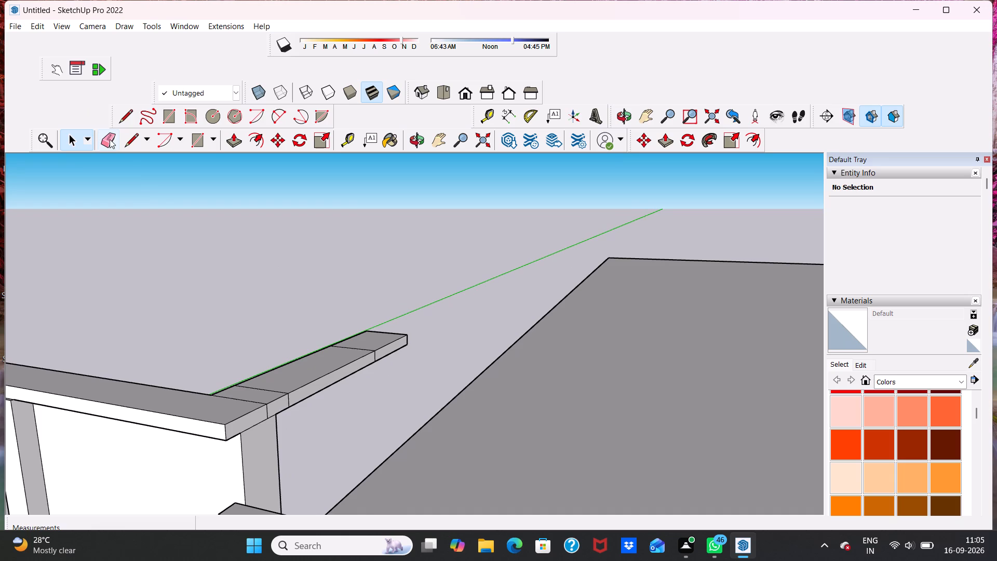
click(110, 139)
scroll(245, 315, up, 3)
scroll(249, 338, down, 6)
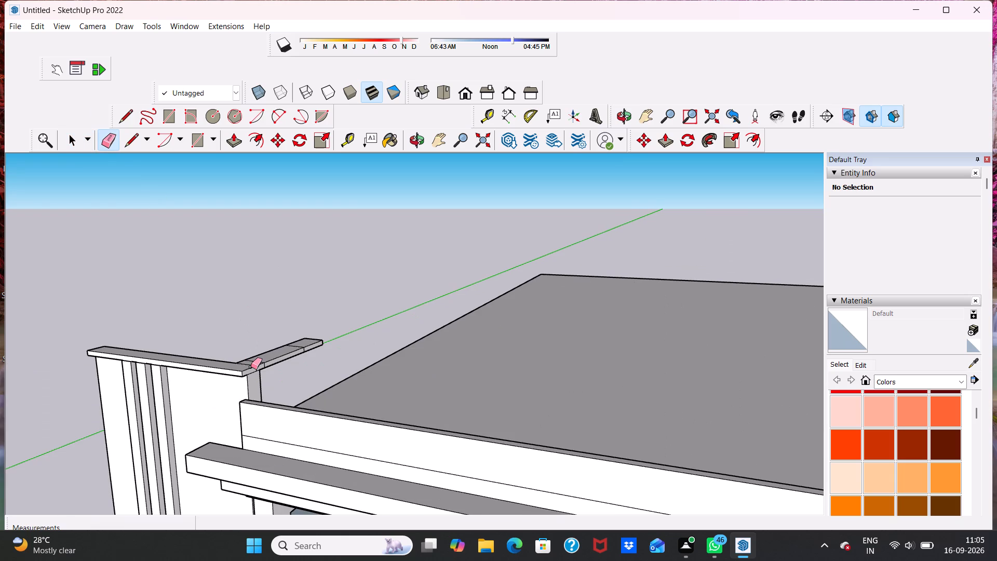
scroll(247, 365, up, 12)
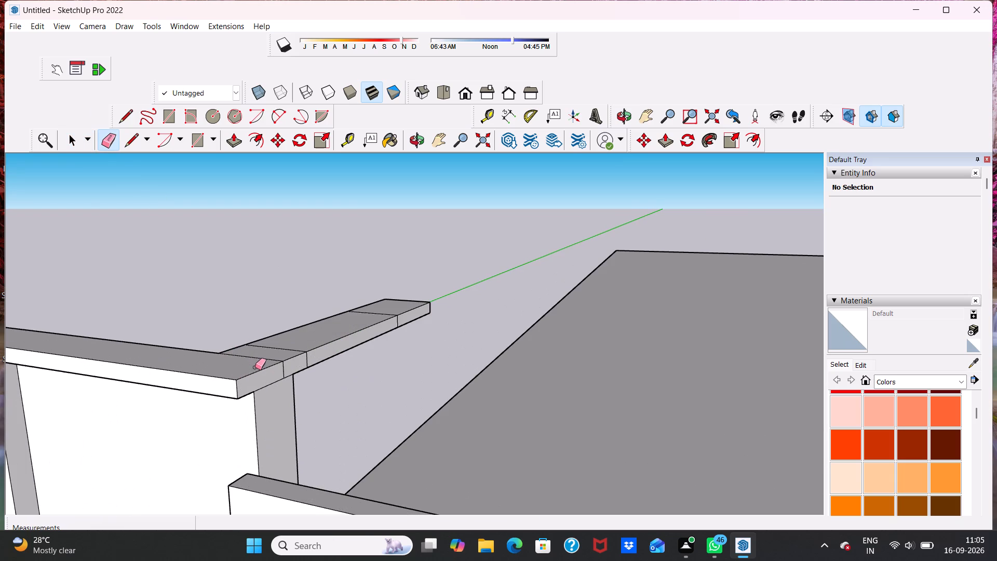
click(261, 357)
click(284, 347)
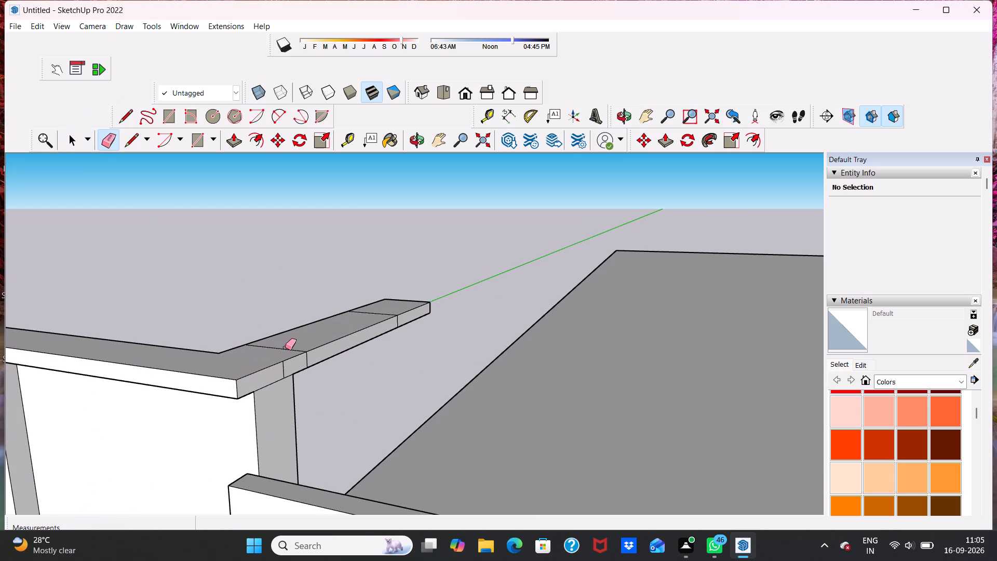
click(285, 348)
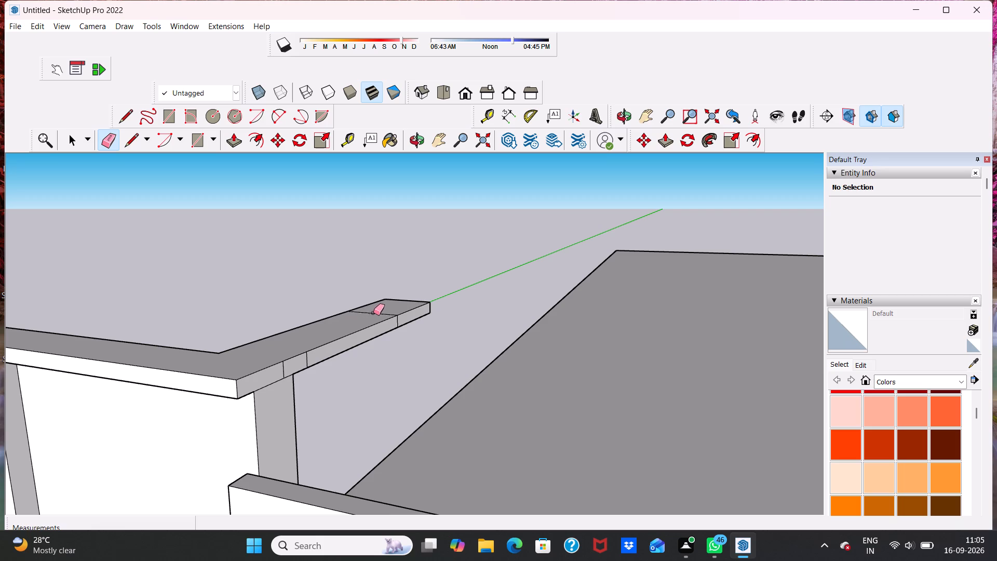
click(373, 313)
Erase the three vertical seam lines on the side face of the cap's arm that faces the front parapet.
scroll(329, 387, up, 3)
scroll(279, 361, down, 5)
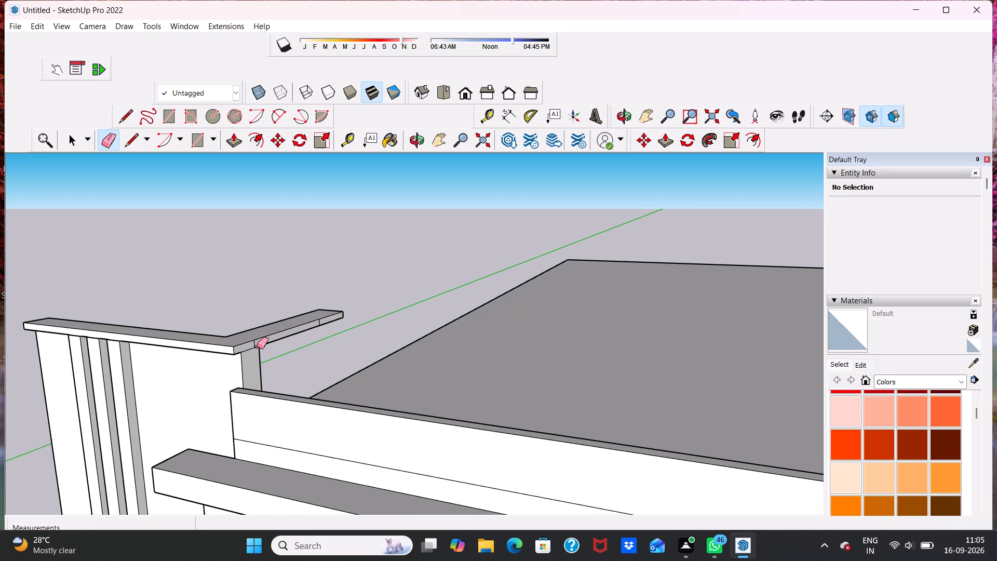
click(254, 344)
click(264, 340)
click(322, 323)
key(ctrl+z)
scroll(318, 328, up, 11)
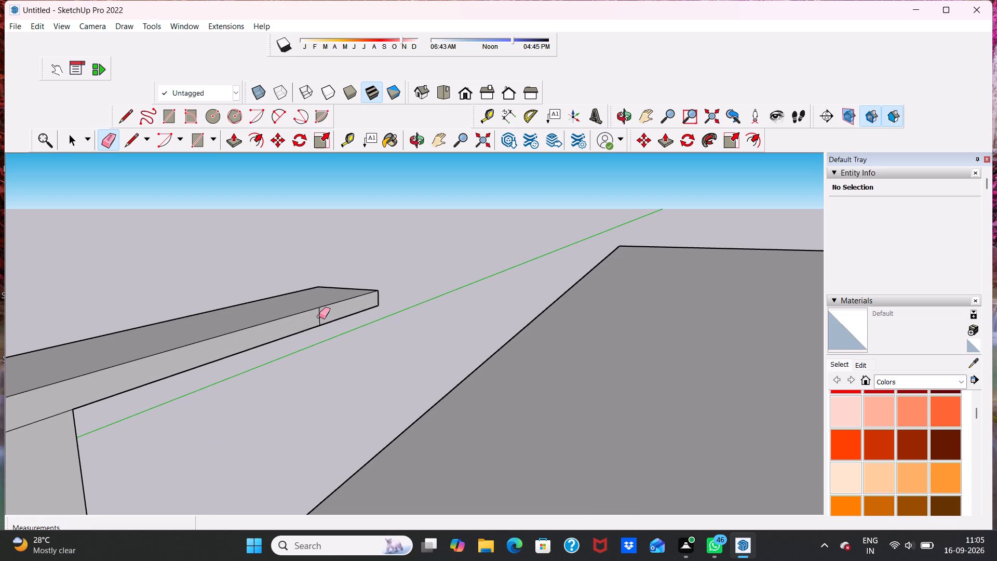
click(319, 316)
scroll(337, 319, down, 5)
Erase the two vertical seam lines on the opposite side face of the cap's projecting arm.
middle_drag(347, 323, 623, 365)
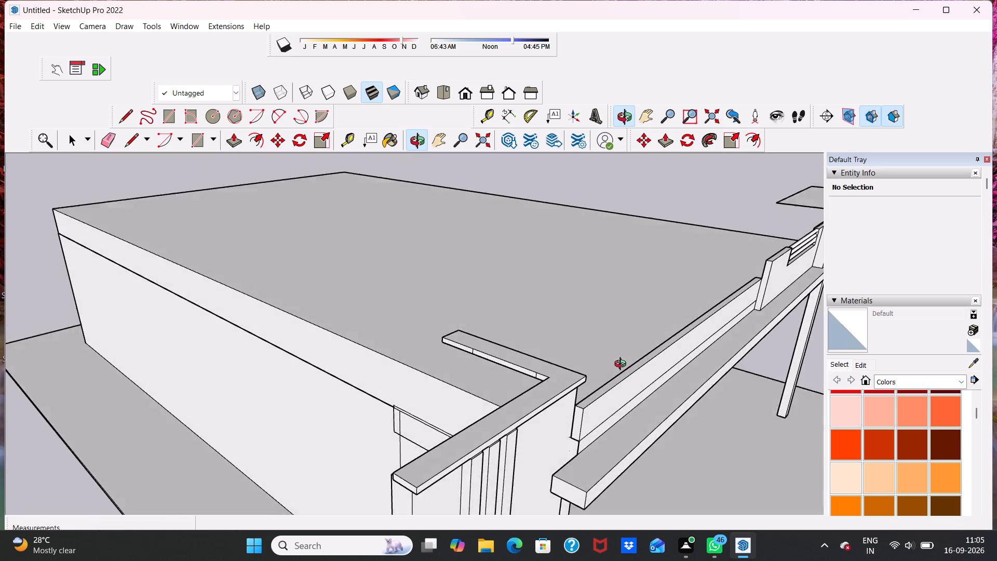
middle_drag(623, 365, 637, 347)
middle_drag(414, 350, 544, 362)
scroll(595, 343, up, 4)
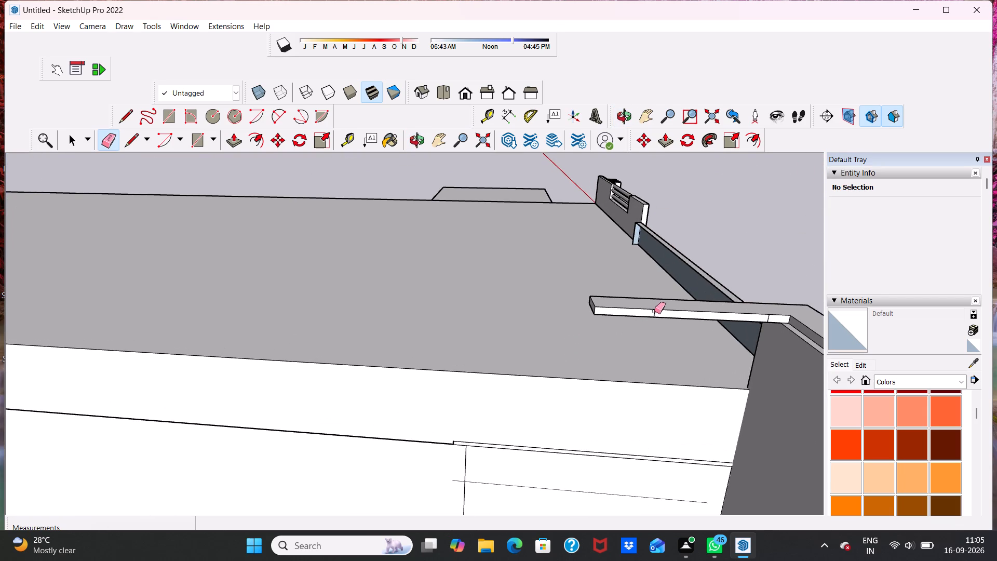
click(653, 315)
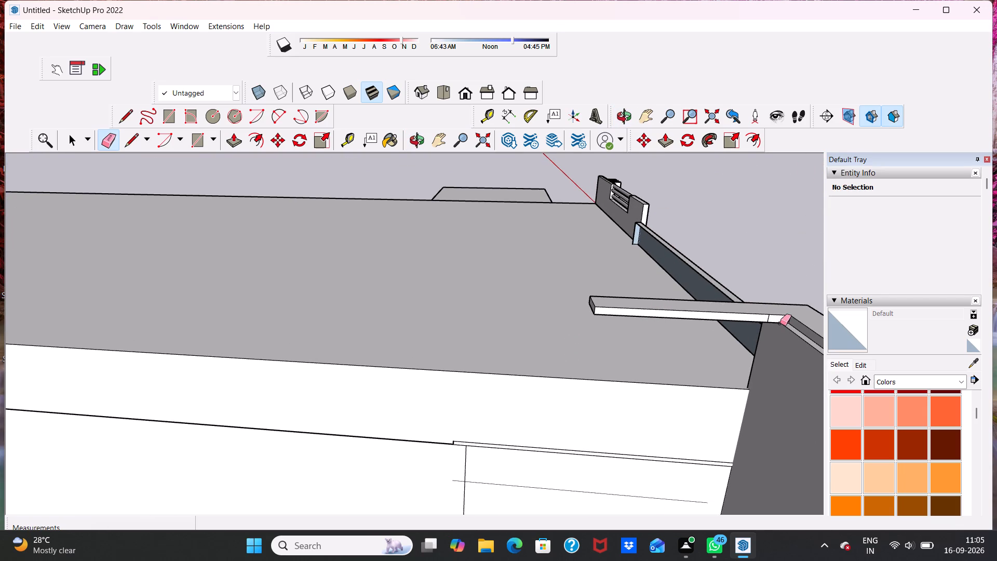
click(768, 320)
key(space)
Push/Pull the roof-side face of the long low front parapet about 3" inward over the roof.
middle_drag(590, 340, 758, 344)
scroll(556, 279, up, 5)
click(577, 218)
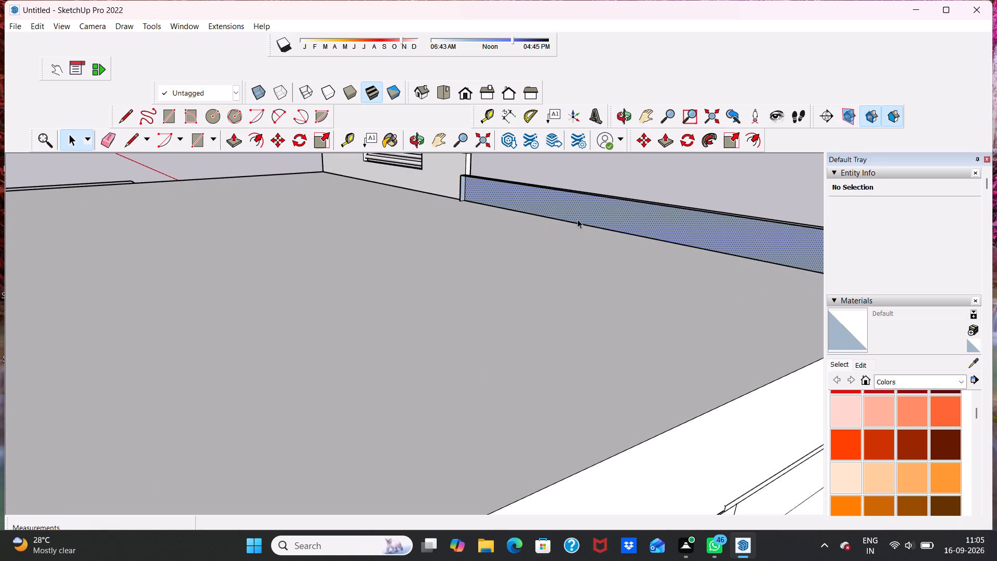
click(234, 136)
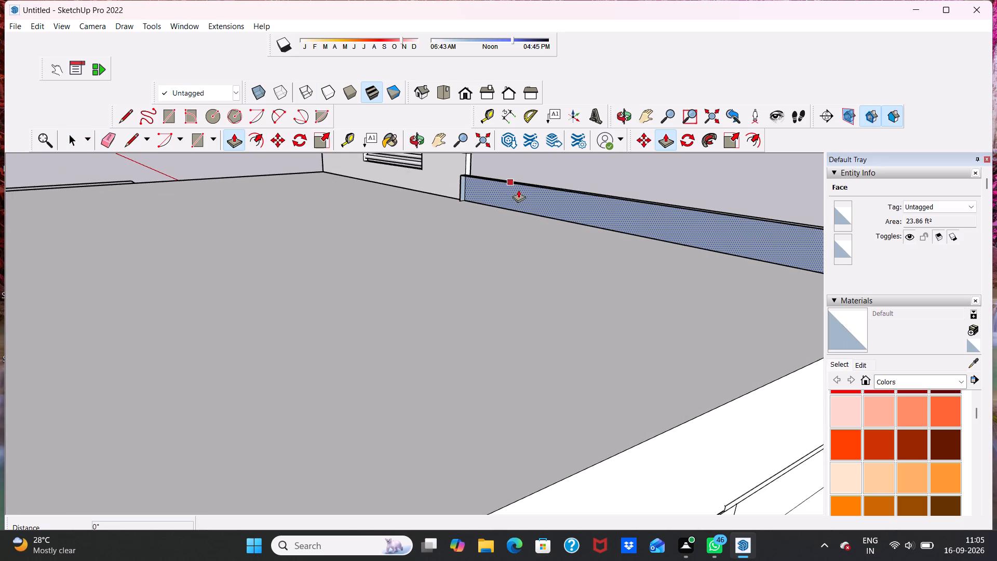
drag(528, 193, 518, 202)
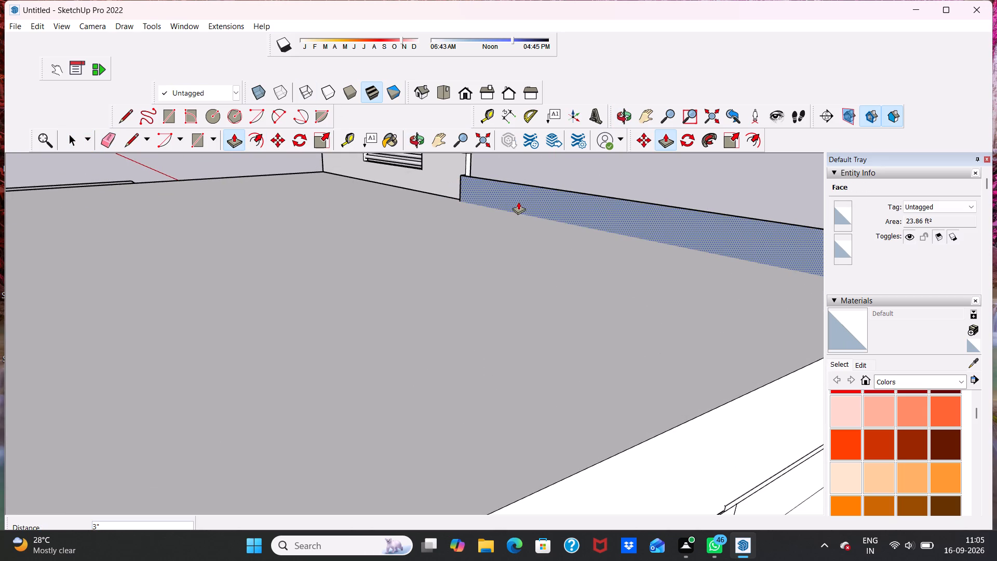
drag(518, 202, 519, 199)
scroll(517, 199, down, 1)
middle_drag(518, 199, 443, 226)
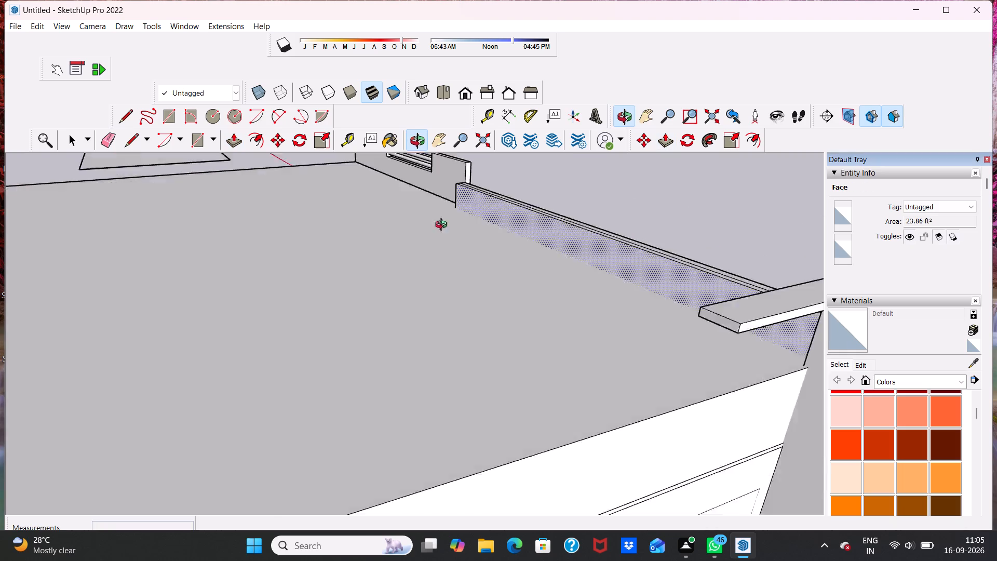
middle_drag(443, 226, 253, 217)
scroll(247, 217, down, 3)
key(space)
key(space)
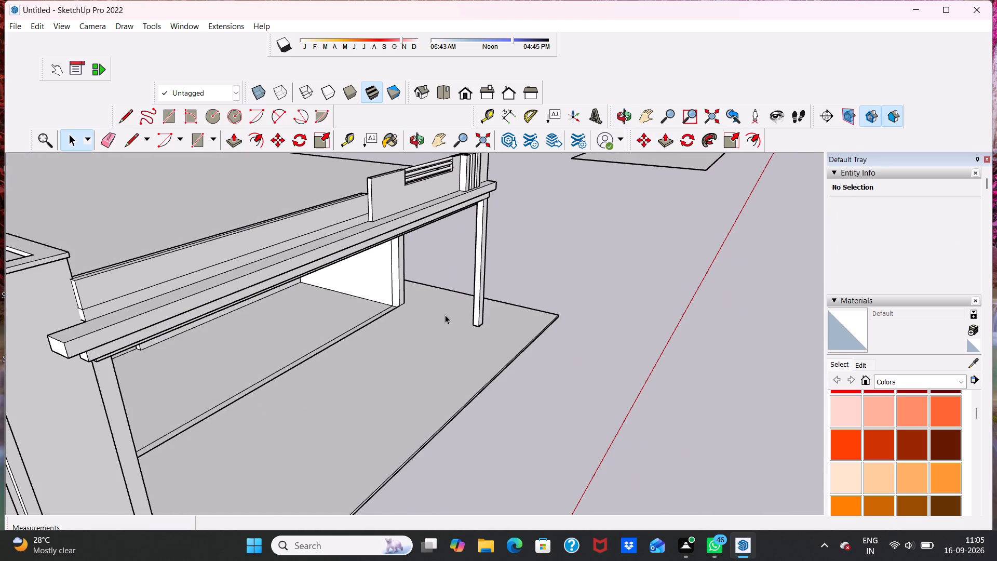
Examine the building's front from several angles, including the standard front view.
middle_drag(445, 315, 217, 253)
scroll(176, 221, down, 4)
middle_drag(134, 244, 181, 225)
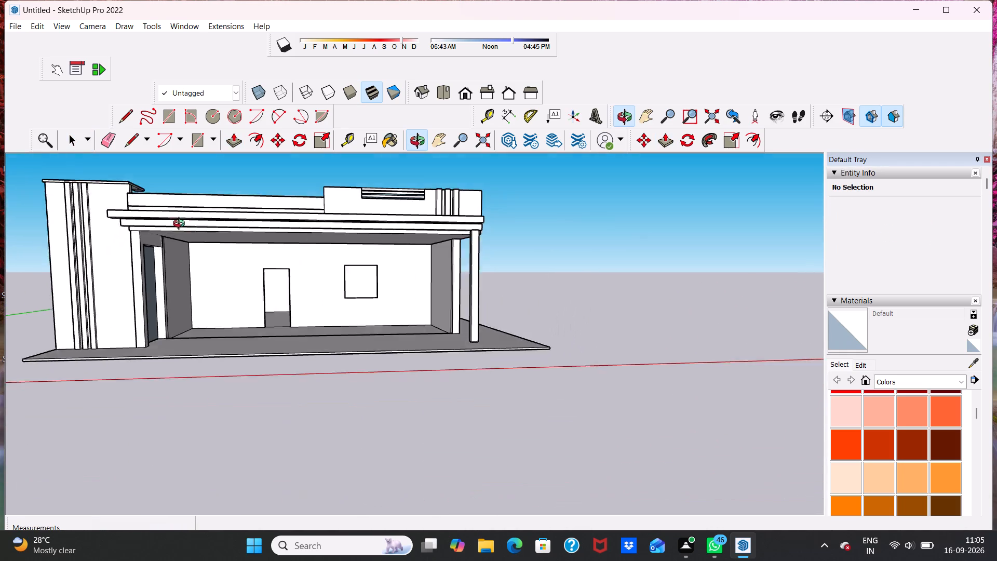
middle_drag(181, 225, 171, 291)
scroll(177, 275, up, 1)
scroll(171, 253, down, 6)
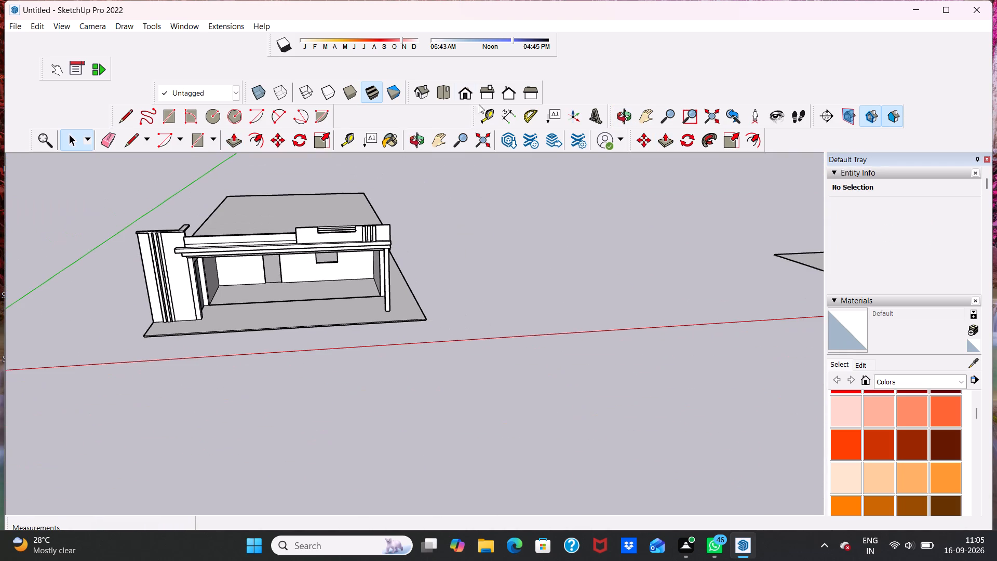
click(462, 91)
middle_drag(173, 361, 219, 354)
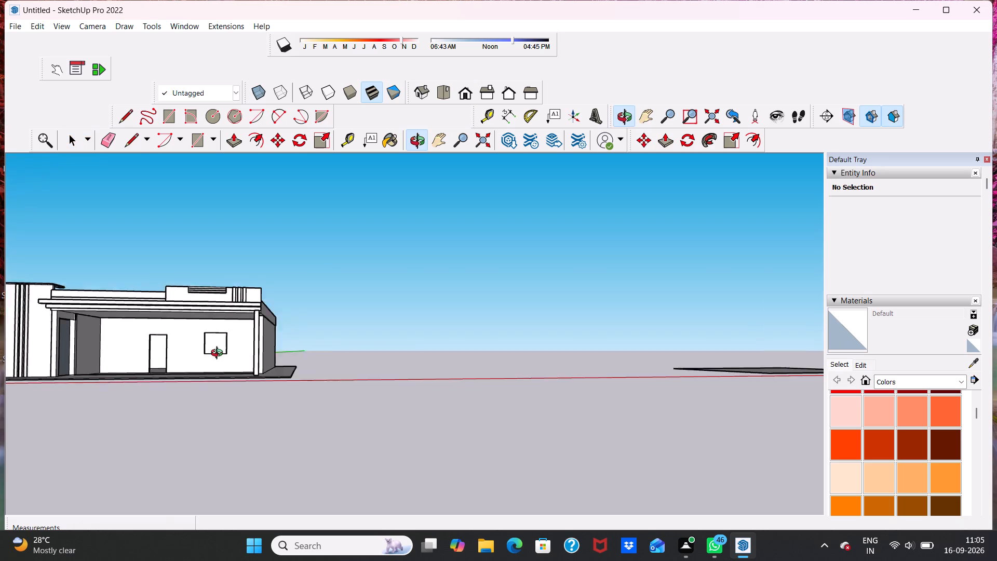
middle_drag(219, 354, 250, 371)
scroll(234, 363, up, 1)
scroll(166, 344, down, 6)
scroll(146, 363, up, 5)
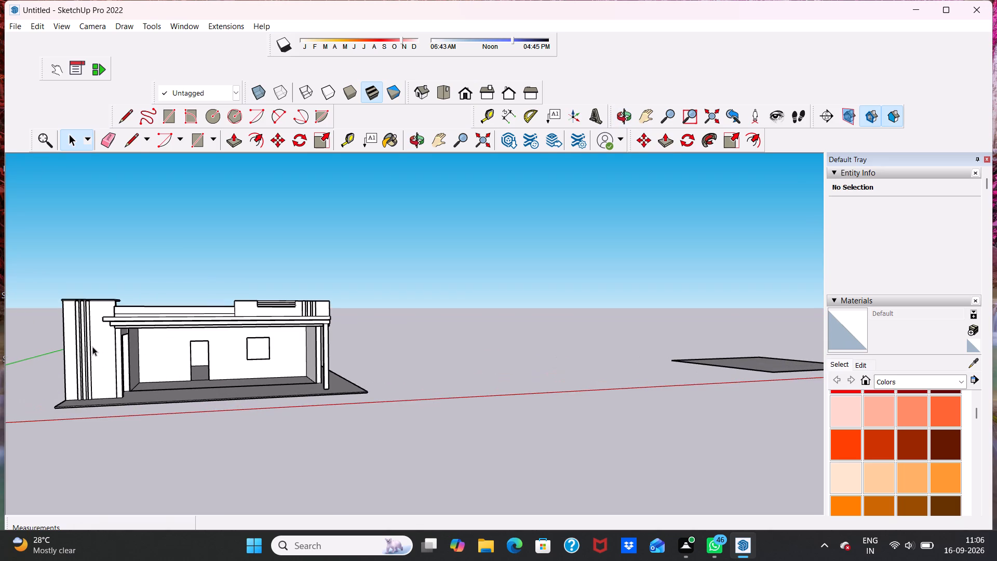
Push/Pull the front face of the tall wall's cap outward about 8 7/8".
middle_drag(85, 342, 86, 402)
scroll(86, 361, up, 6)
scroll(47, 299, up, 5)
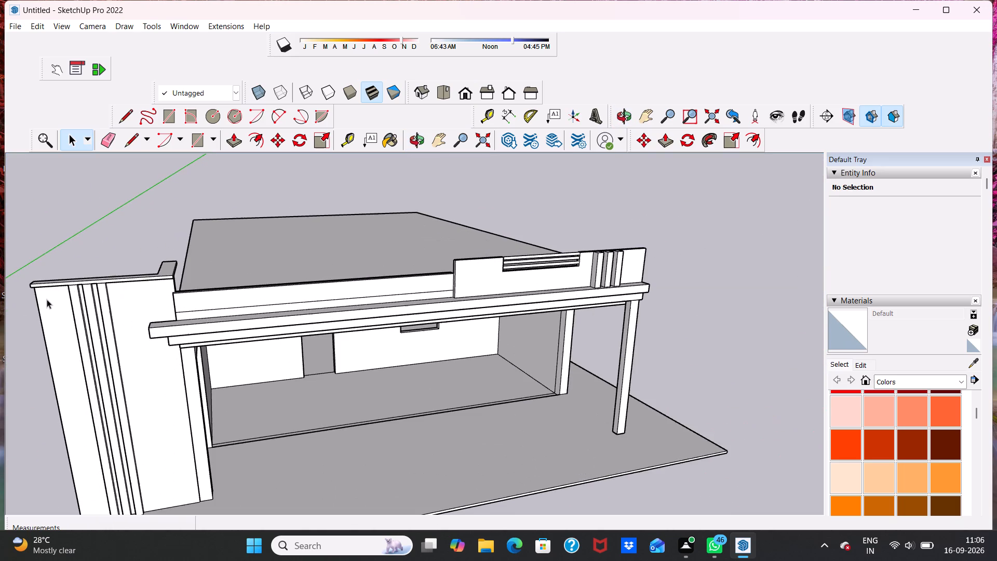
scroll(85, 290, up, 4)
click(69, 281)
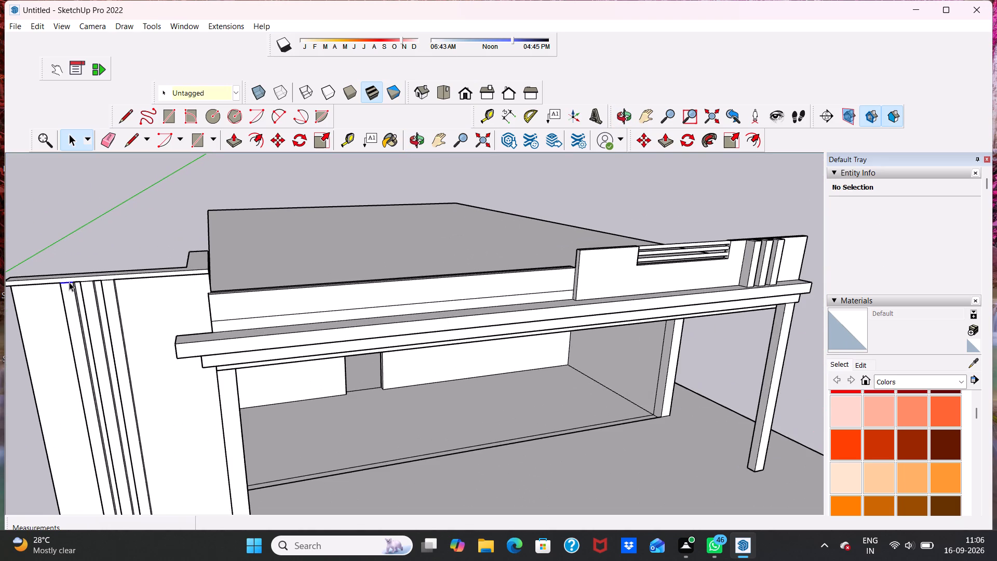
scroll(83, 277, up, 6)
scroll(62, 288, down, 1)
scroll(62, 289, up, 5)
click(79, 276)
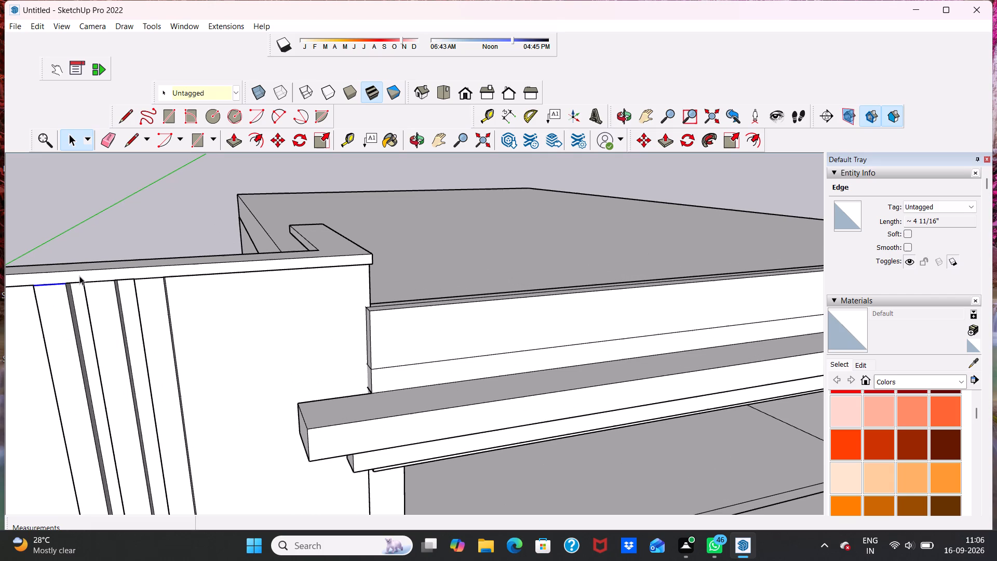
click(230, 137)
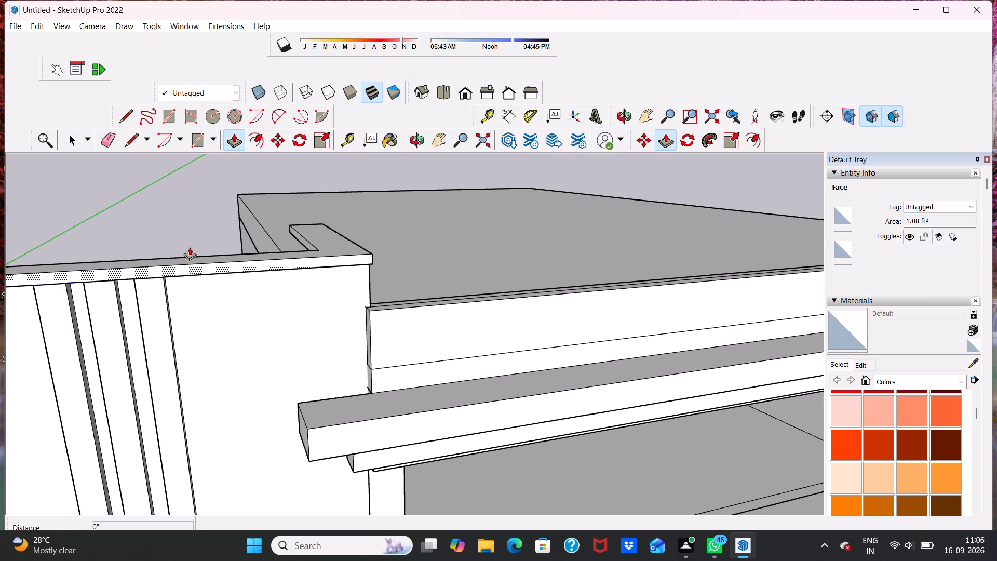
drag(179, 264, 179, 275)
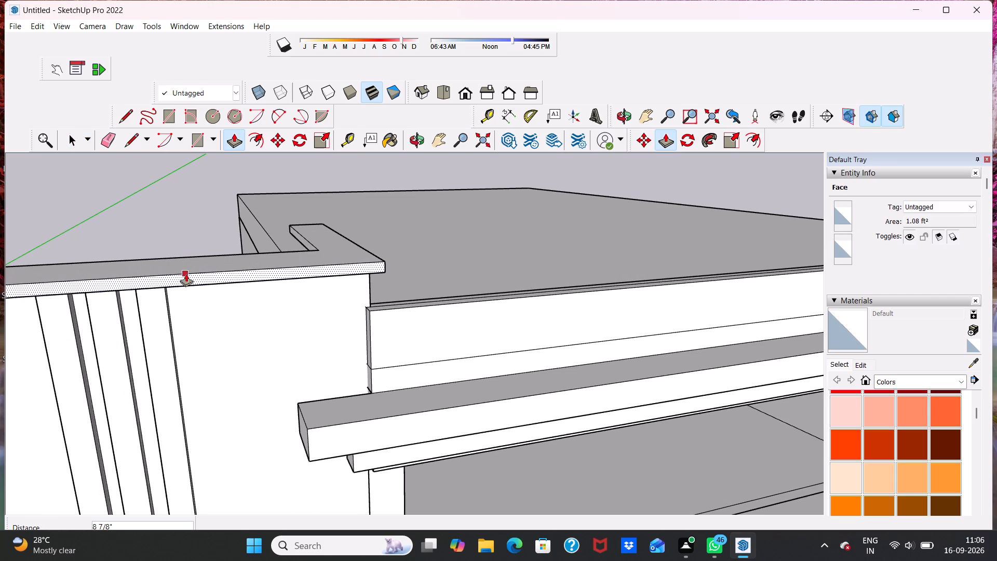
key(space)
key(space)
Inspect the cap's front overhang and the whole facade from the front, from below and from the tall wall's side.
scroll(195, 285, down, 5)
middle_drag(246, 257, 226, 199)
scroll(236, 208, down, 5)
click(470, 94)
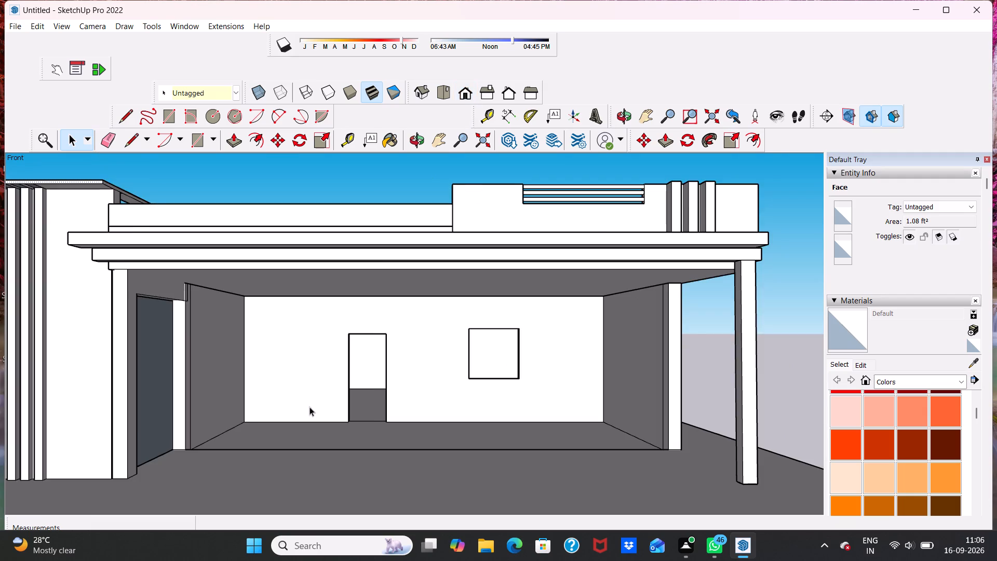
scroll(303, 426, down, 1)
middle_drag(301, 434, 335, 369)
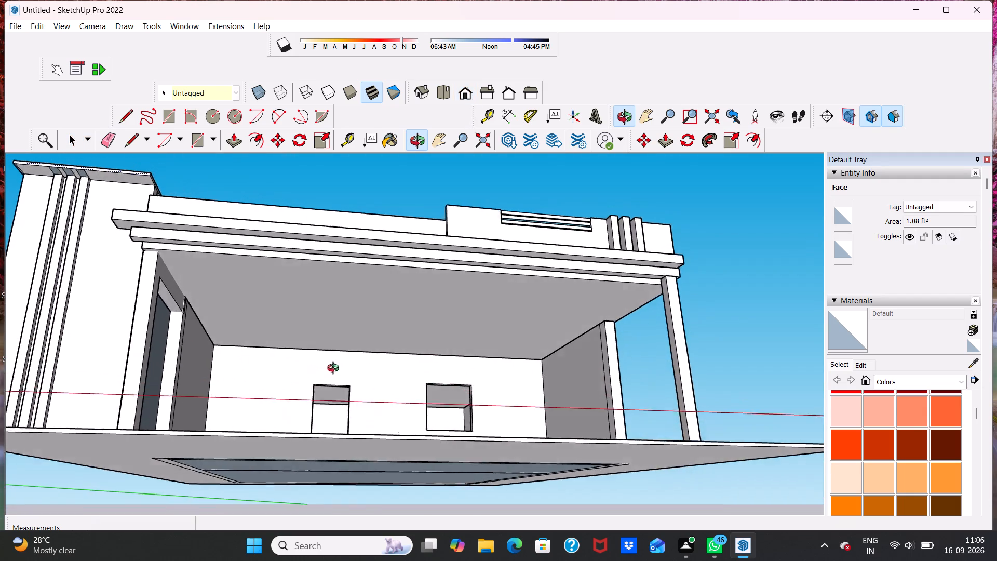
middle_drag(335, 369, 311, 429)
scroll(328, 370, down, 1)
scroll(316, 457, down, 1)
middle_drag(316, 457, 319, 492)
scroll(337, 464, up, 1)
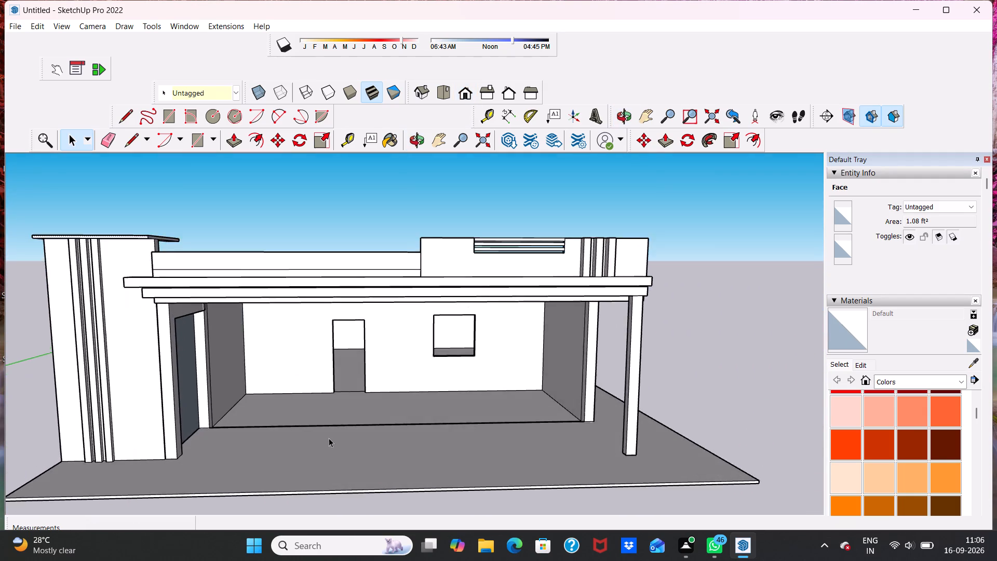
scroll(335, 430, down, 5)
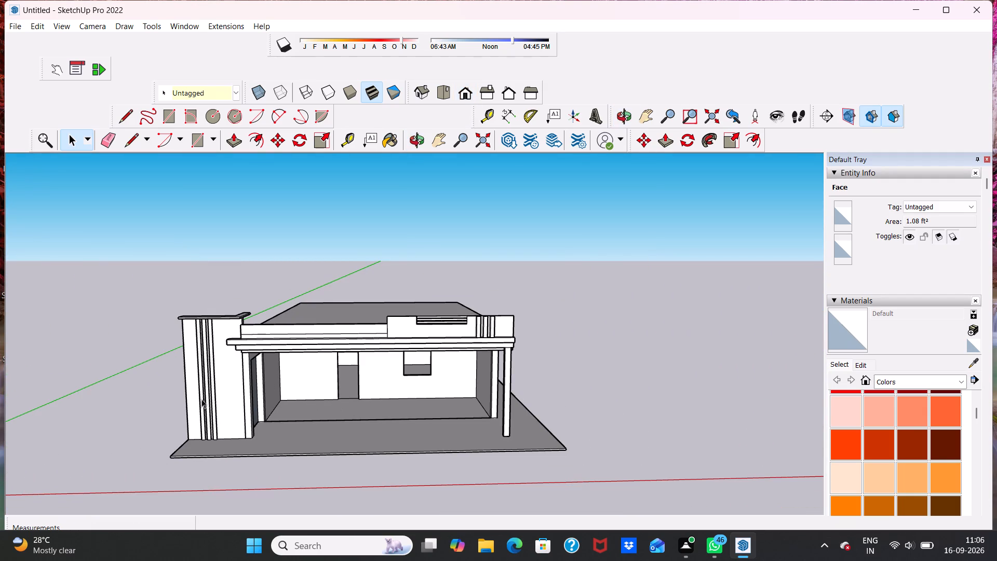
middle_drag(28, 393, 58, 400)
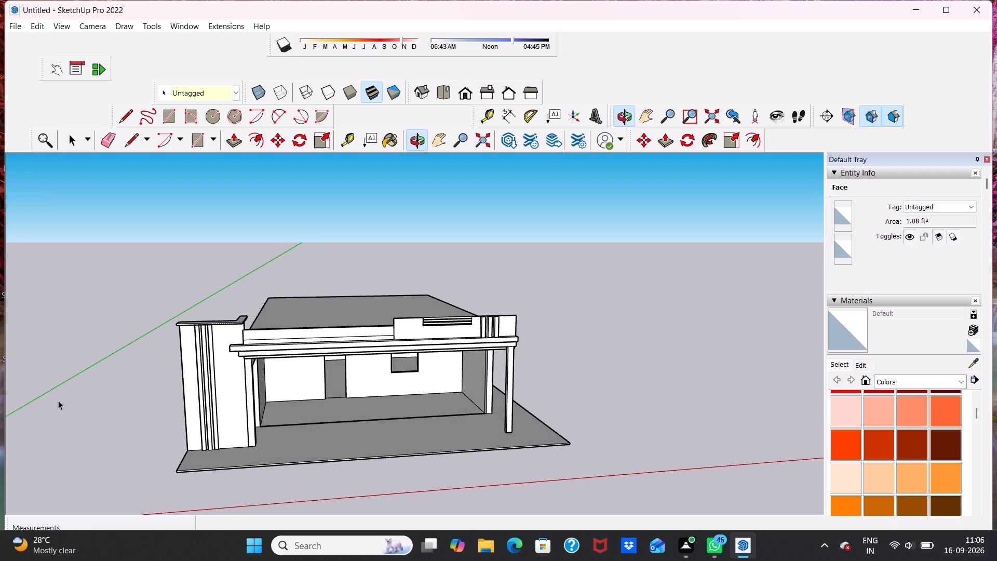
middle_drag(0, 410, 168, 409)
middle_drag(159, 414, 342, 380)
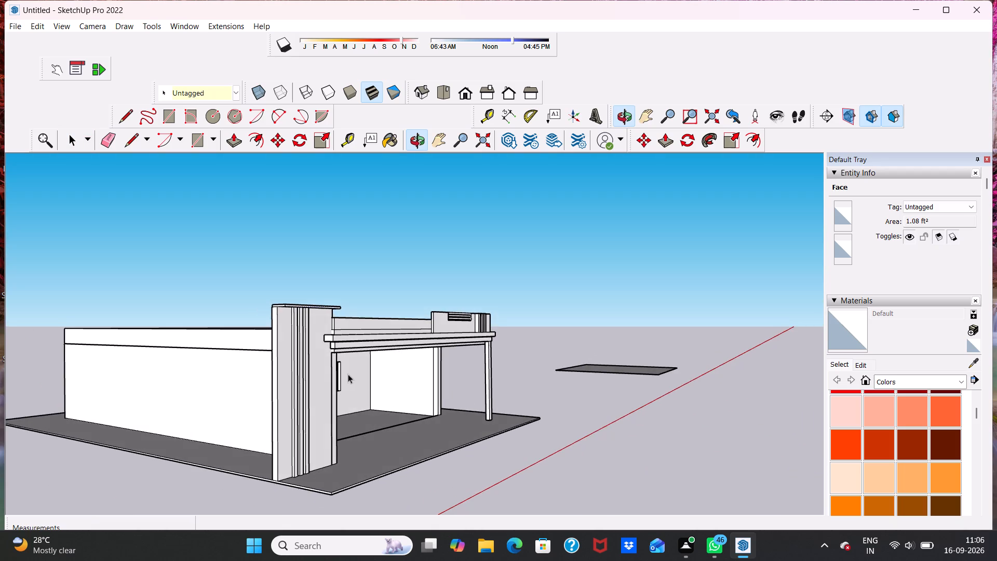
Push/Pull the floor slab's side edge beside the tall wall outward about 1' 6 1/8", and again about 11 3/8".
scroll(288, 449, up, 5)
scroll(218, 388, up, 4)
scroll(267, 345, down, 5)
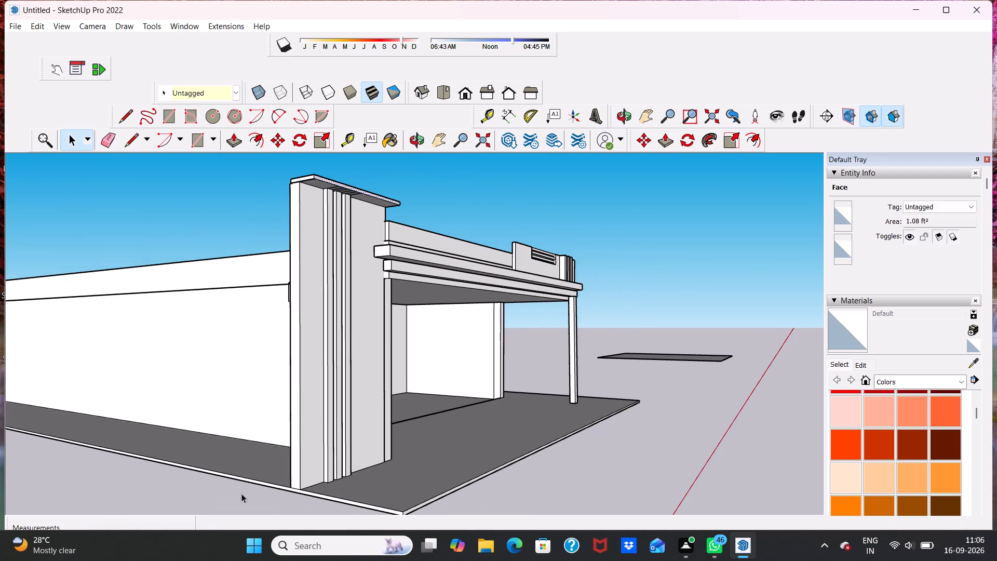
scroll(284, 502, up, 17)
click(300, 482)
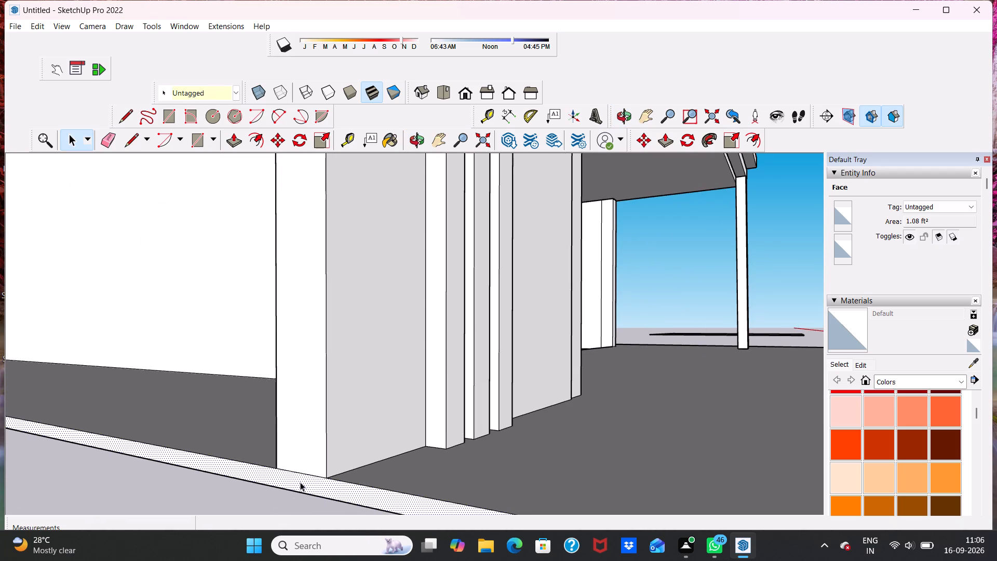
click(233, 141)
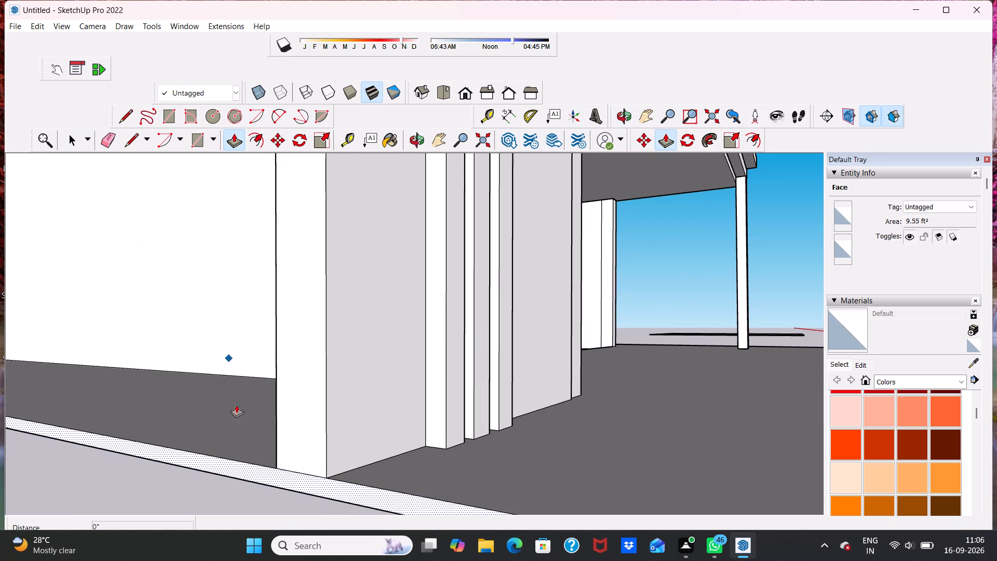
scroll(247, 443, up, 1)
drag(297, 486, 198, 522)
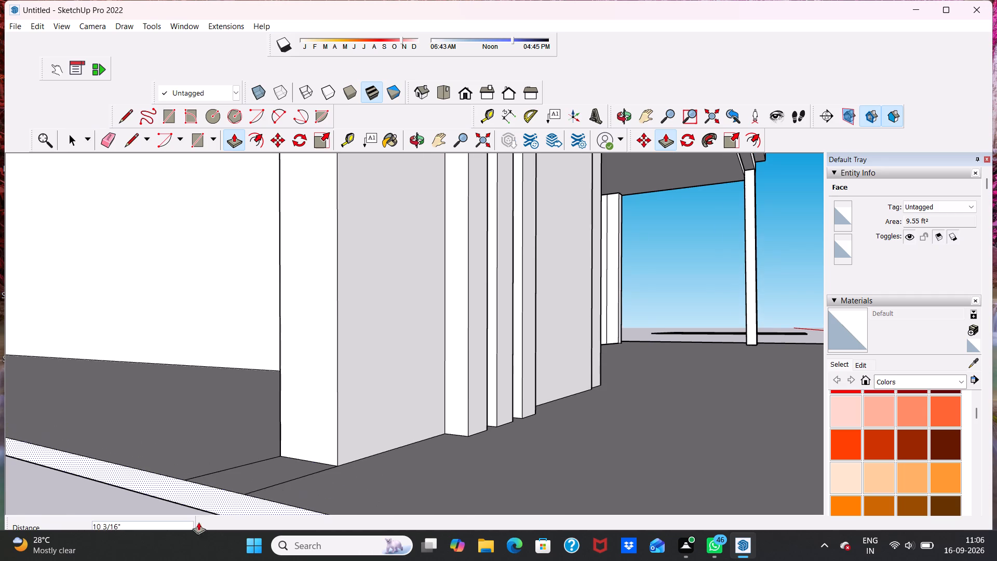
drag(198, 522, 102, 536)
scroll(100, 473, down, 5)
scroll(230, 412, down, 6)
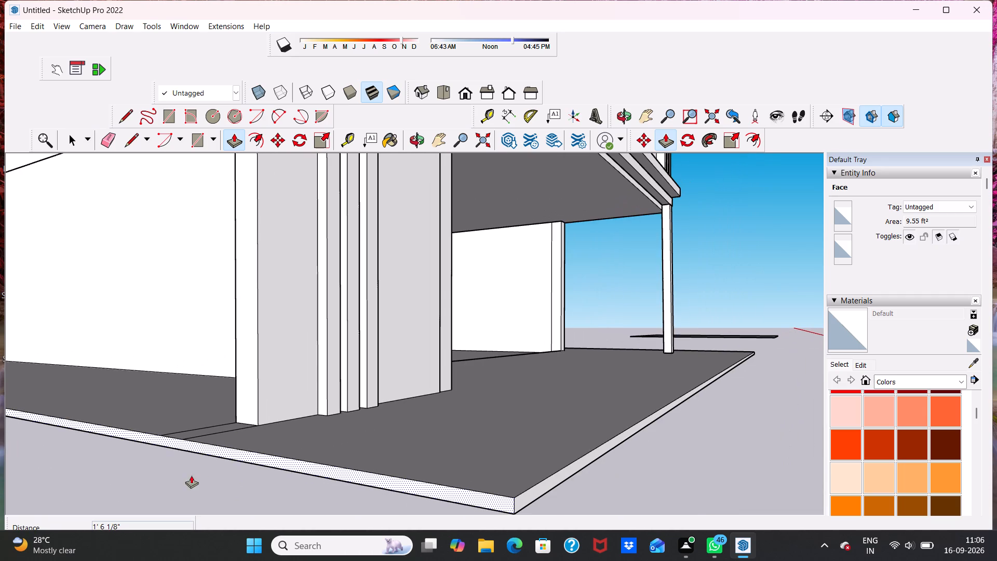
drag(214, 450, 156, 475)
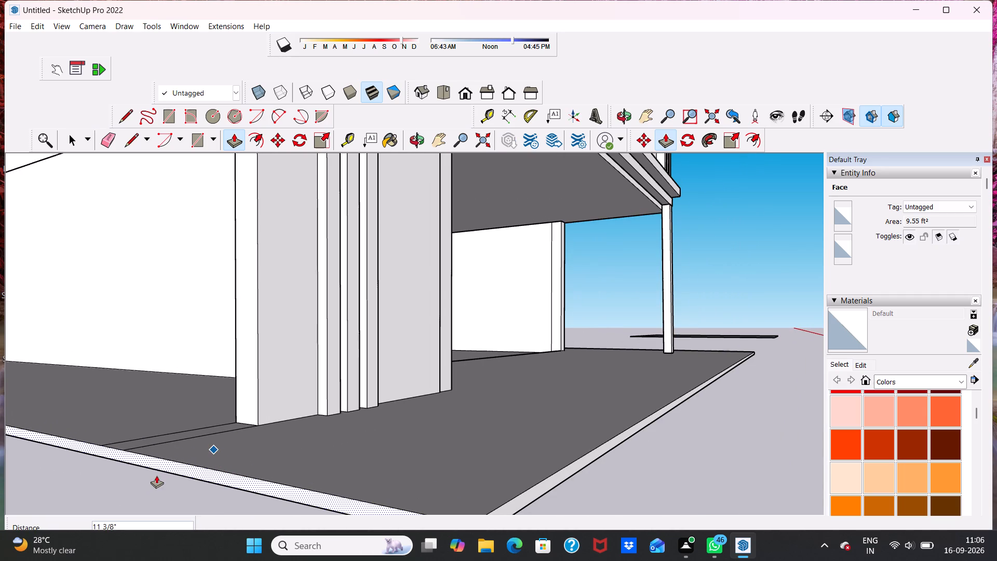
scroll(153, 461, down, 5)
scroll(211, 445, down, 4)
key(space)
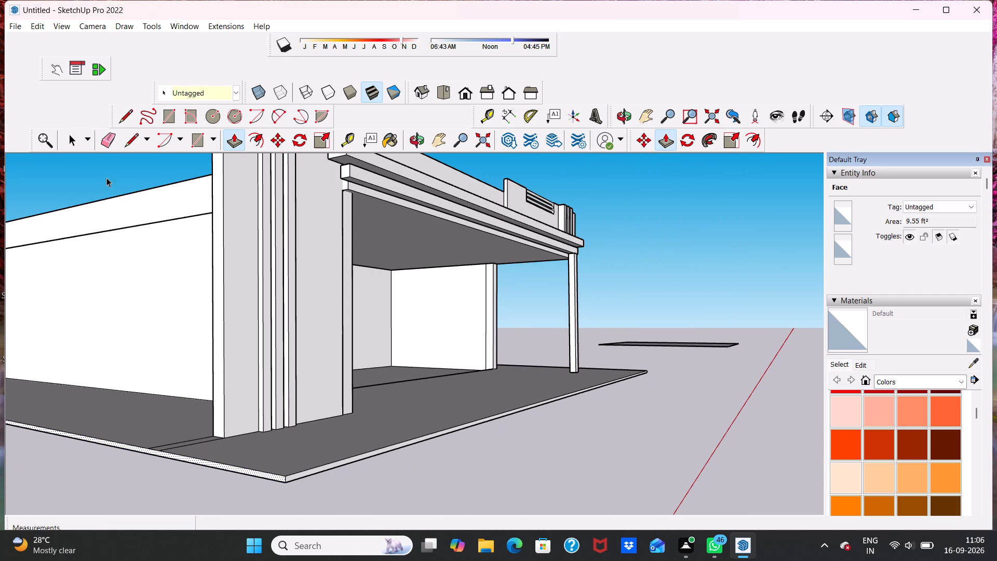
Erase the two leftover lines on the slab between the tall wall's outer end and the slab's side edge.
click(103, 144)
scroll(194, 420, up, 4)
middle_drag(191, 454, 216, 498)
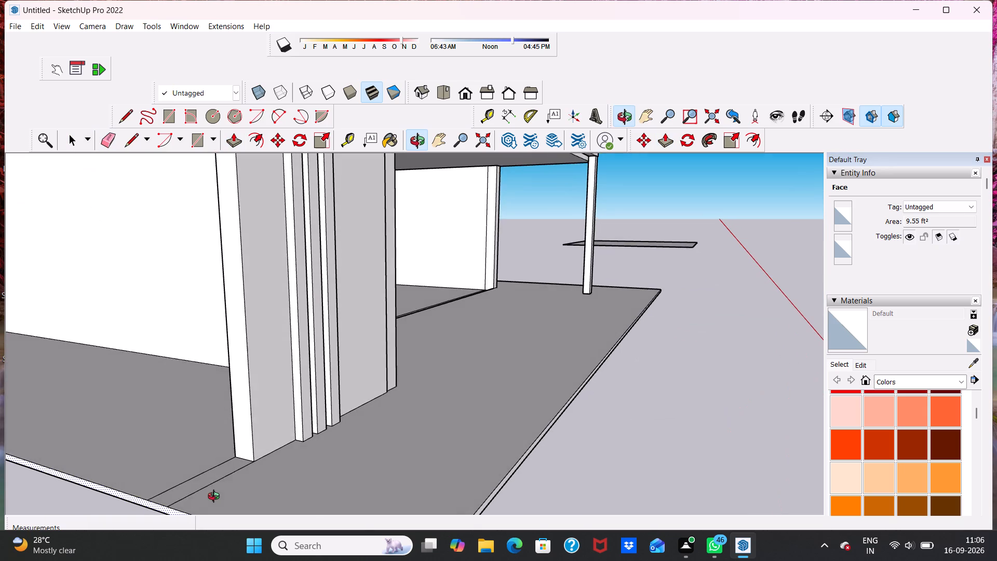
middle_drag(216, 498, 216, 498)
click(211, 483)
click(206, 472)
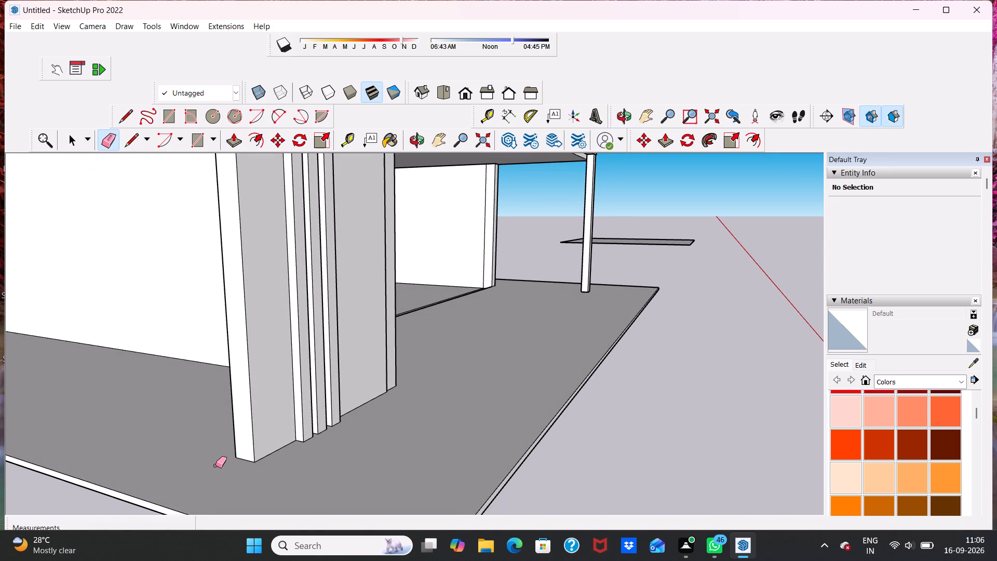
Draw a narrow rectangle about 5' 7 3/8" by 4 1/8" on the slab along its side edge, ending at the front corner.
scroll(215, 463, down, 1)
middle_drag(215, 463, 107, 439)
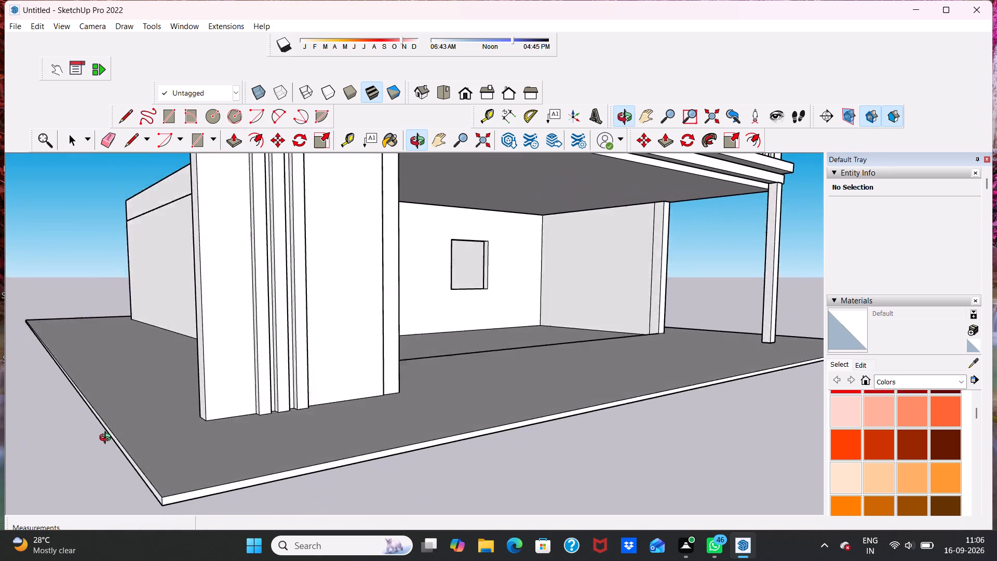
middle_drag(107, 439, 85, 432)
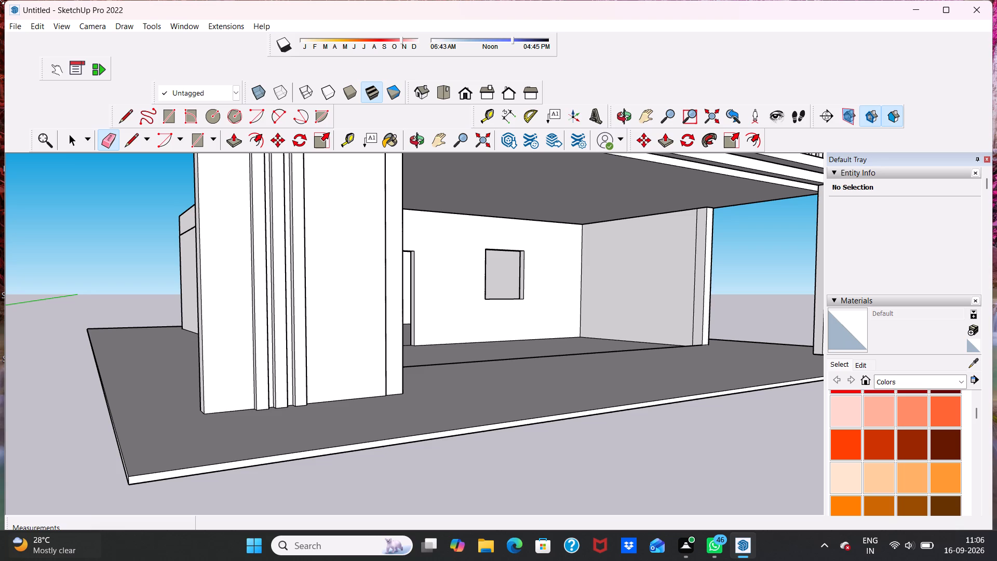
scroll(14, 94, down, 1)
scroll(239, 15, down, 2)
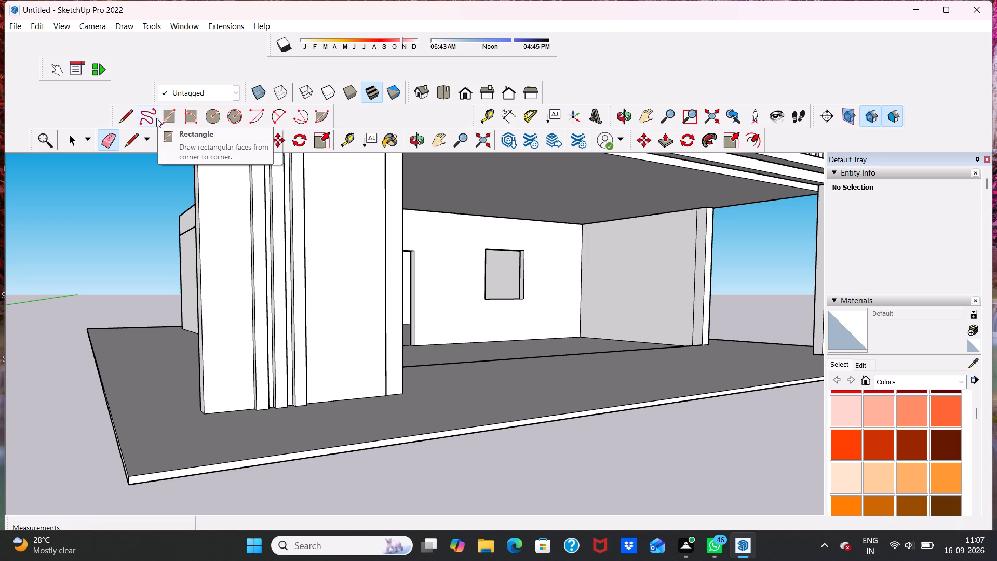
scroll(76, 456, up, 3)
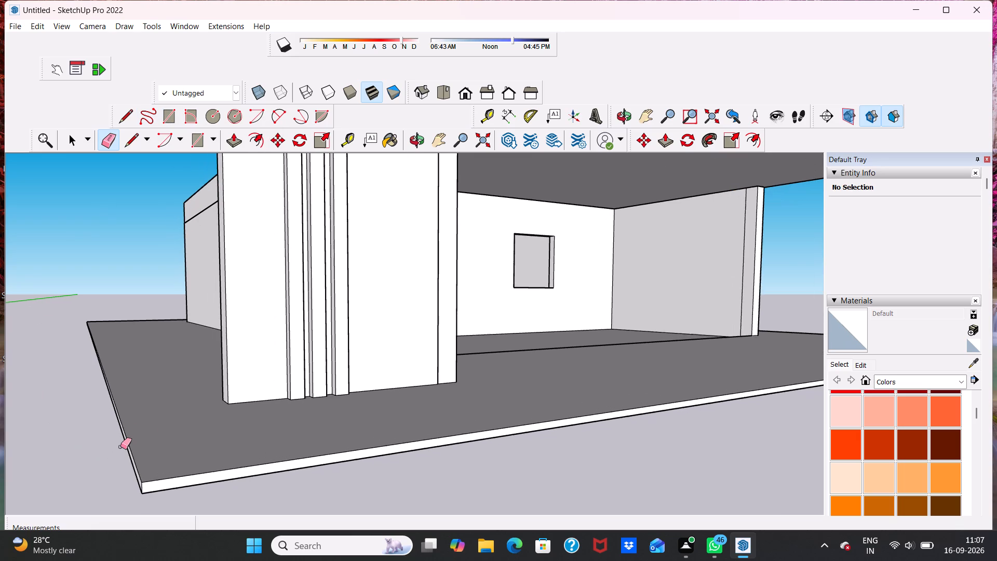
scroll(113, 385, up, 4)
middle_drag(120, 369, 156, 399)
scroll(156, 397, up, 1)
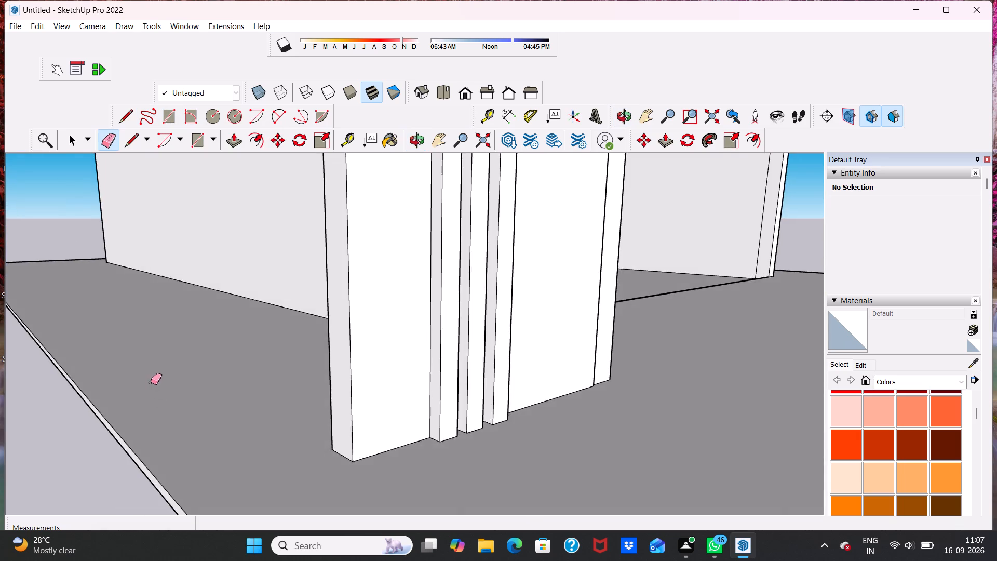
scroll(151, 382, up, 1)
scroll(134, 332, down, 5)
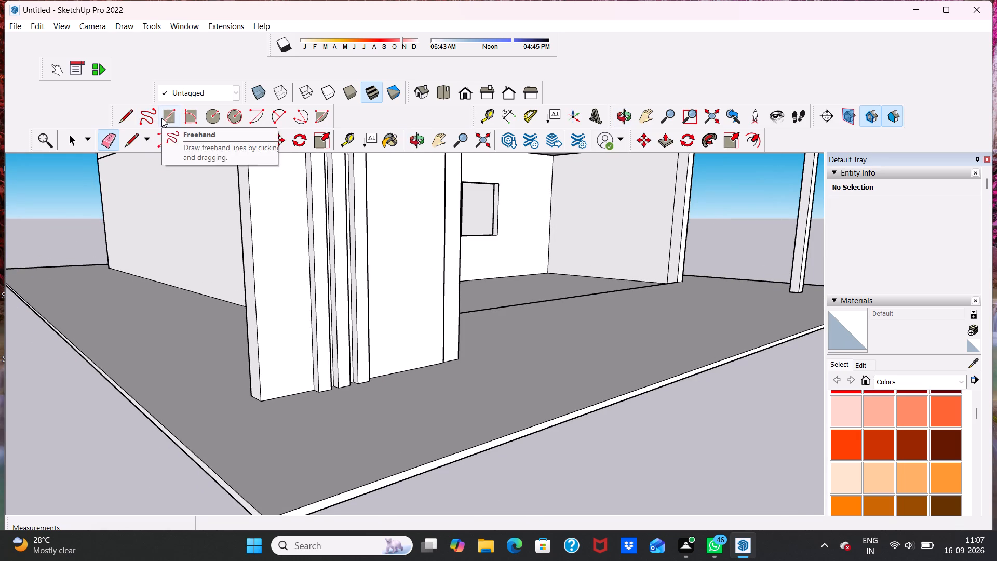
click(163, 117)
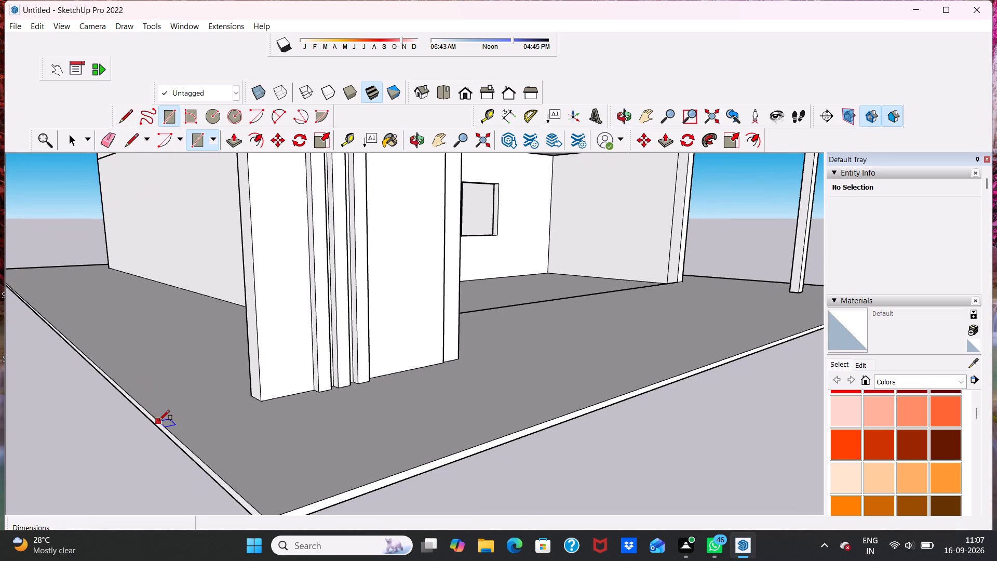
click(160, 421)
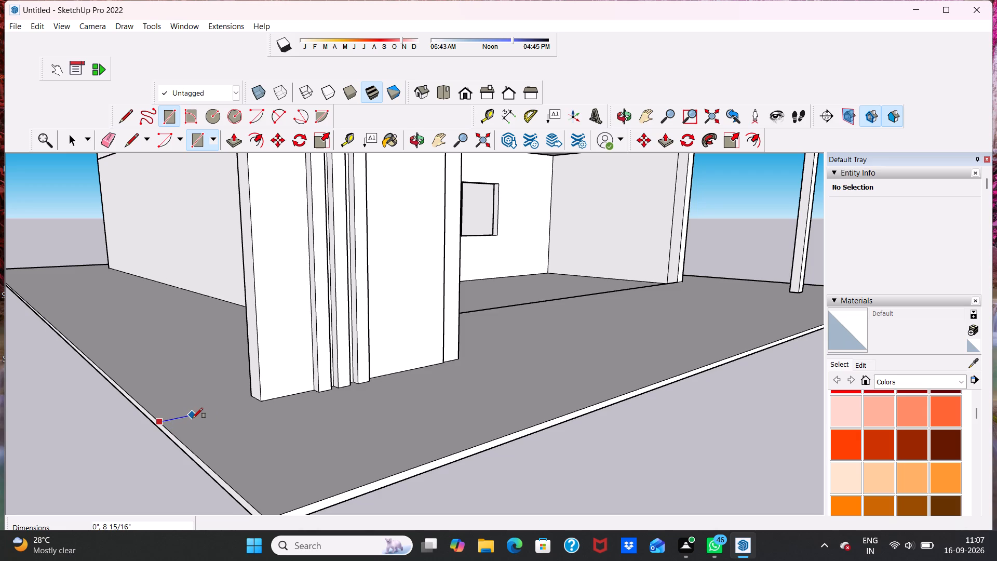
click(190, 415)
click(288, 511)
Draw a rectangle about 2' 5 1/2" by 6 3/8" on the slab from the edge strip's inner end to the tall wall's outer corner.
scroll(293, 476, down, 4)
middle_drag(300, 469, 321, 470)
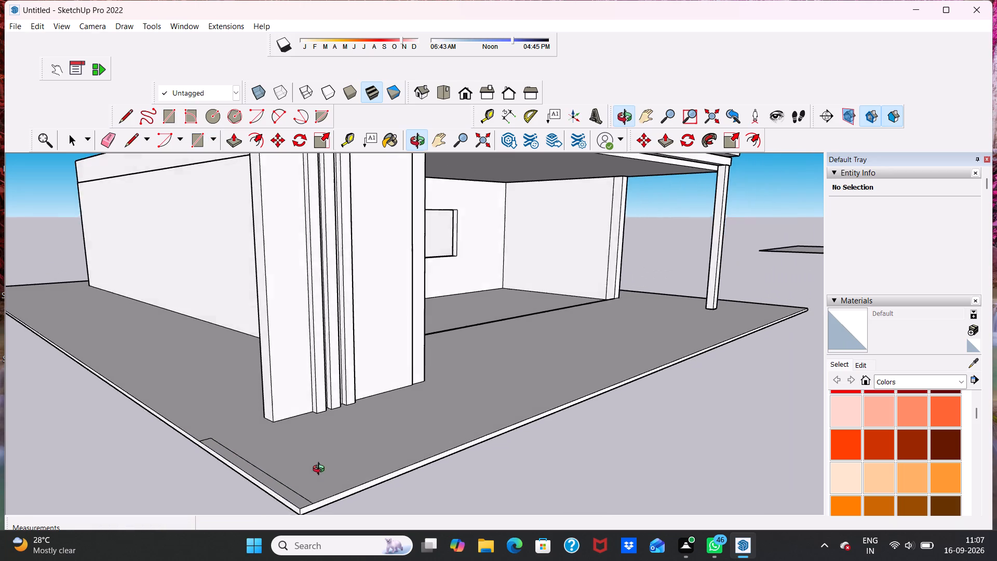
middle_drag(321, 470, 356, 478)
scroll(241, 441, down, 3)
scroll(249, 449, up, 9)
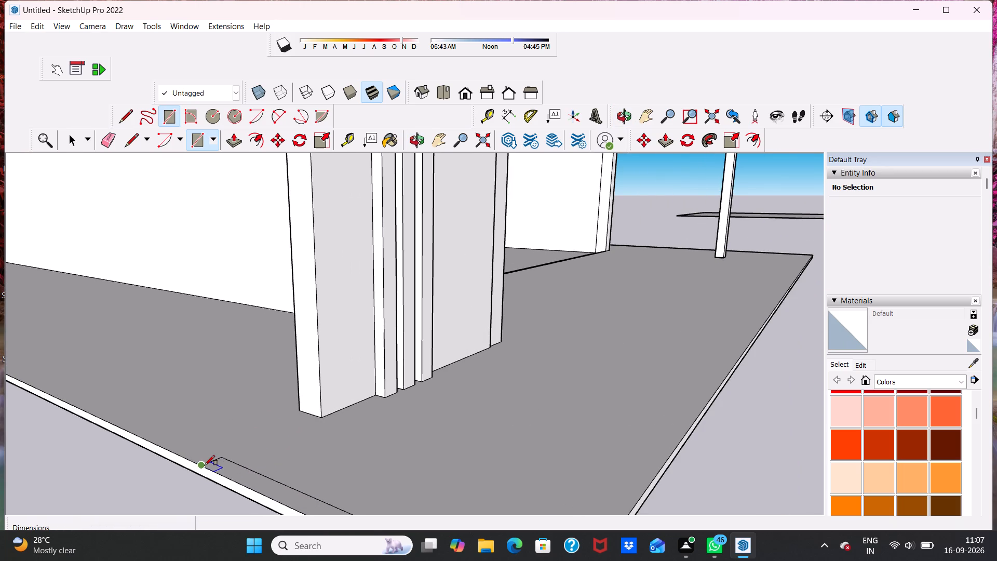
click(204, 464)
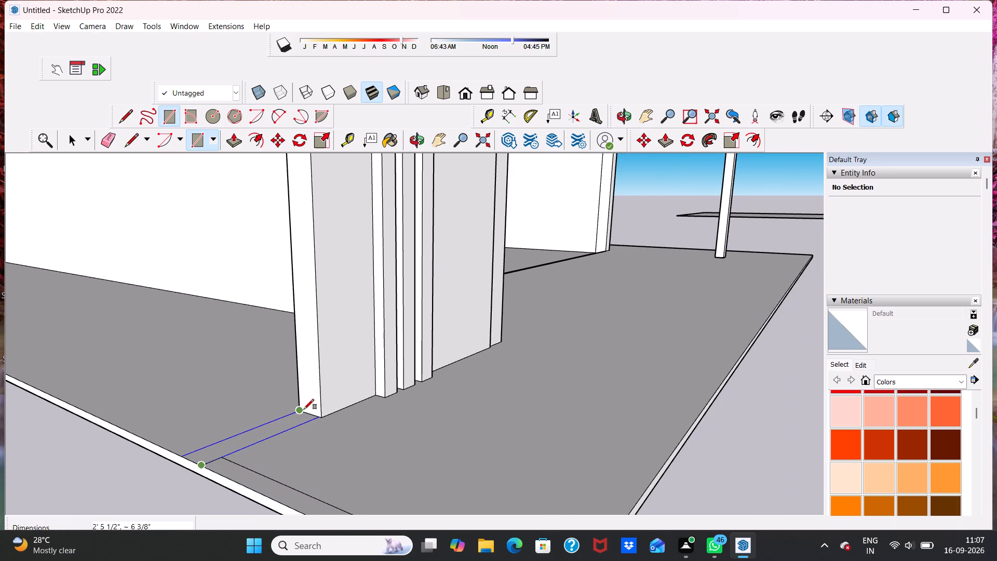
click(304, 409)
scroll(284, 423, down, 4)
middle_drag(277, 435, 196, 448)
scroll(277, 435, down, 1)
scroll(167, 437, up, 1)
scroll(171, 383, down, 4)
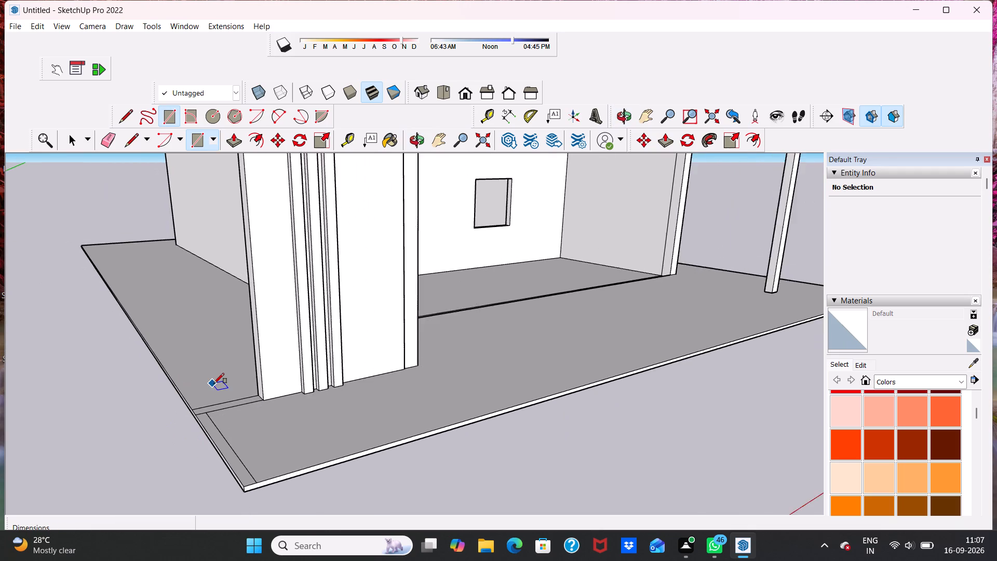
key(space)
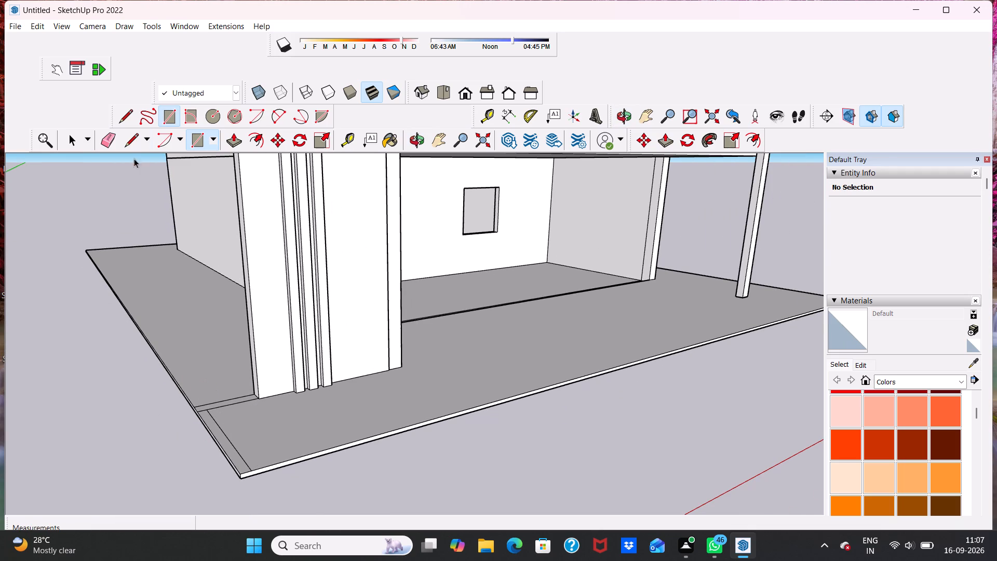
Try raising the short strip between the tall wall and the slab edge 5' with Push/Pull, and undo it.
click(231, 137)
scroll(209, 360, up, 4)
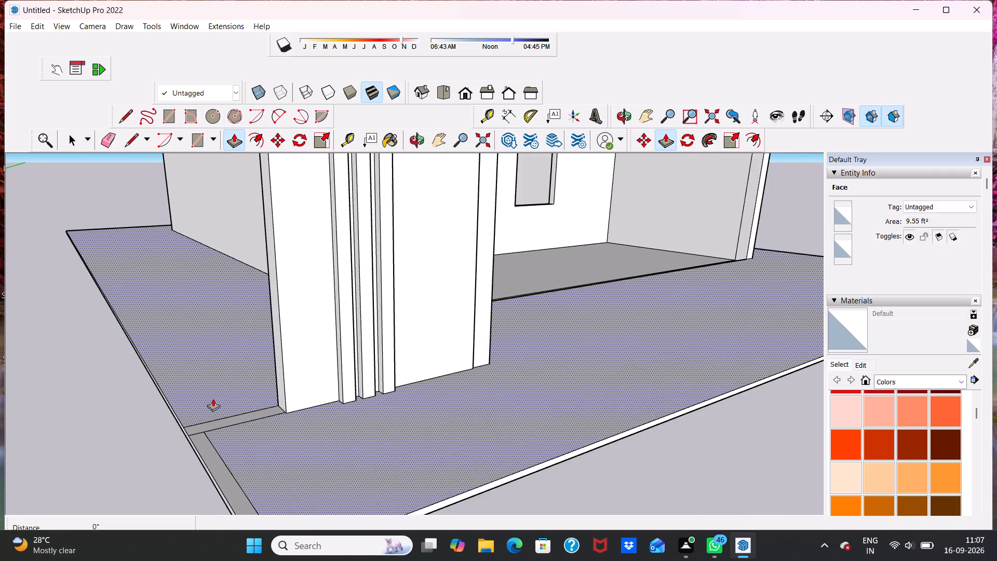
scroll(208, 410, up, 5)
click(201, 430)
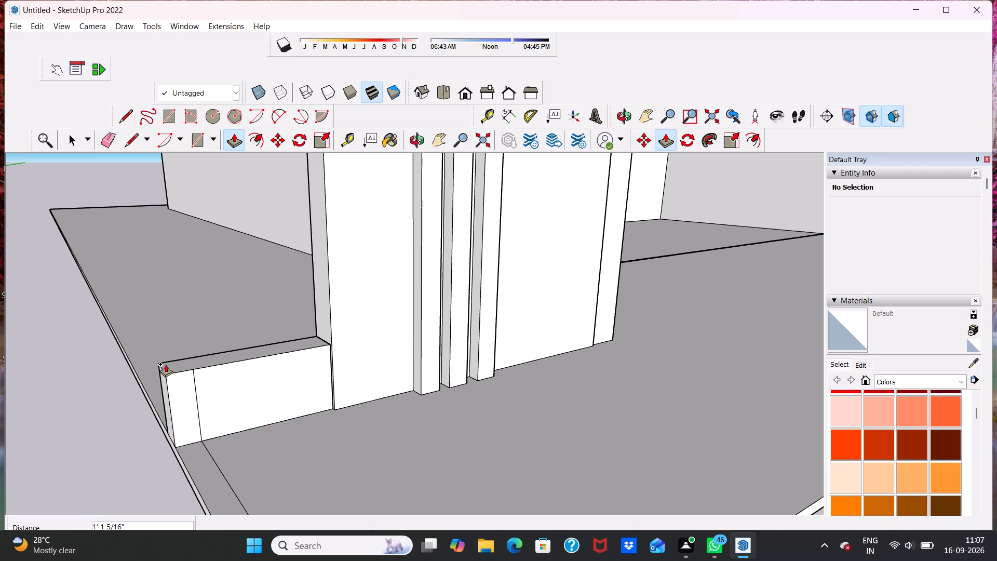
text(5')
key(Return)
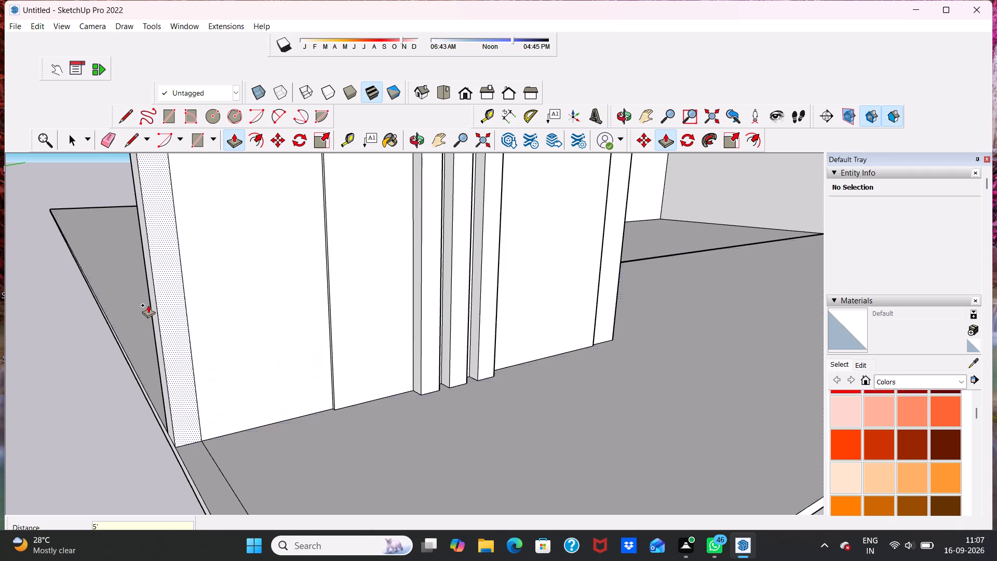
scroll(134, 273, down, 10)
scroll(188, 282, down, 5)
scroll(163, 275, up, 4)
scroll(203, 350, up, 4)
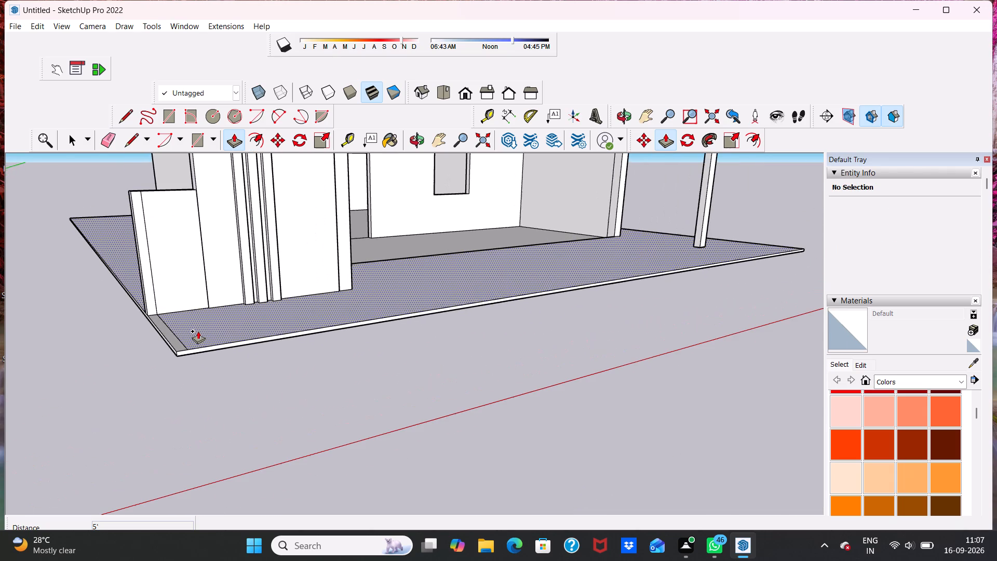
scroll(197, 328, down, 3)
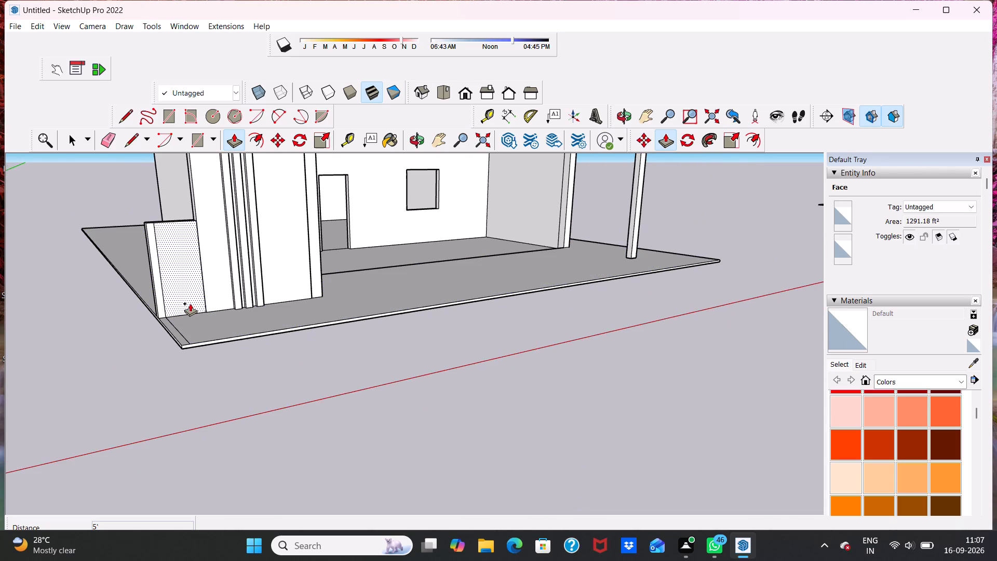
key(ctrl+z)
Push/Pull the short strip between the tall wall and the slab edge up 4'.
scroll(195, 298, up, 11)
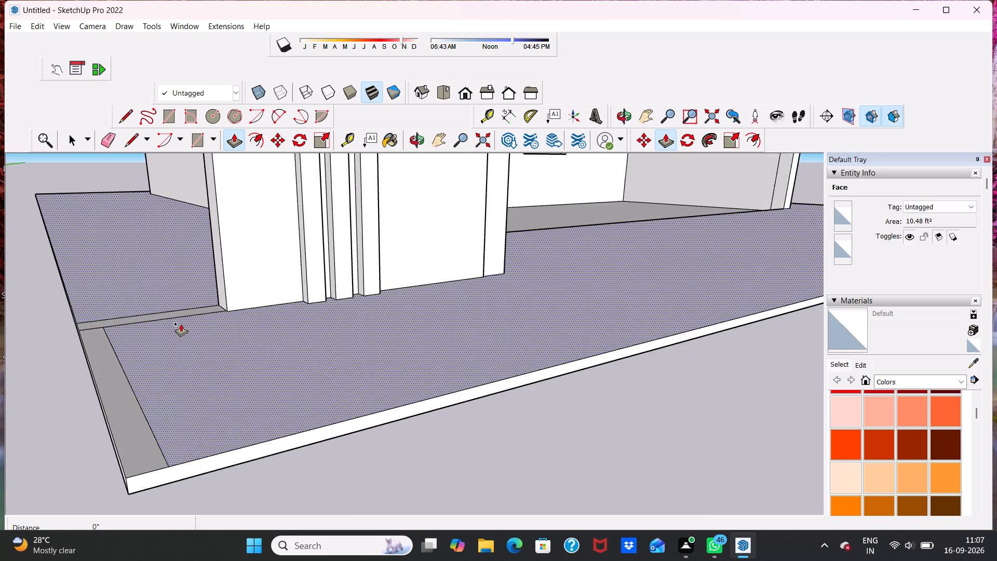
middle_drag(181, 324, 200, 406)
click(167, 355)
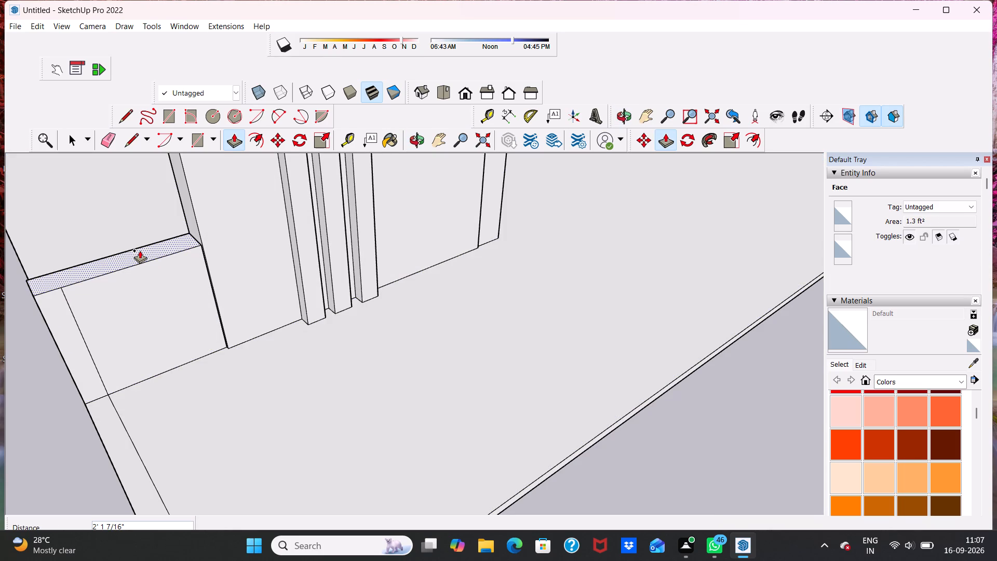
text(4')
key(Return)
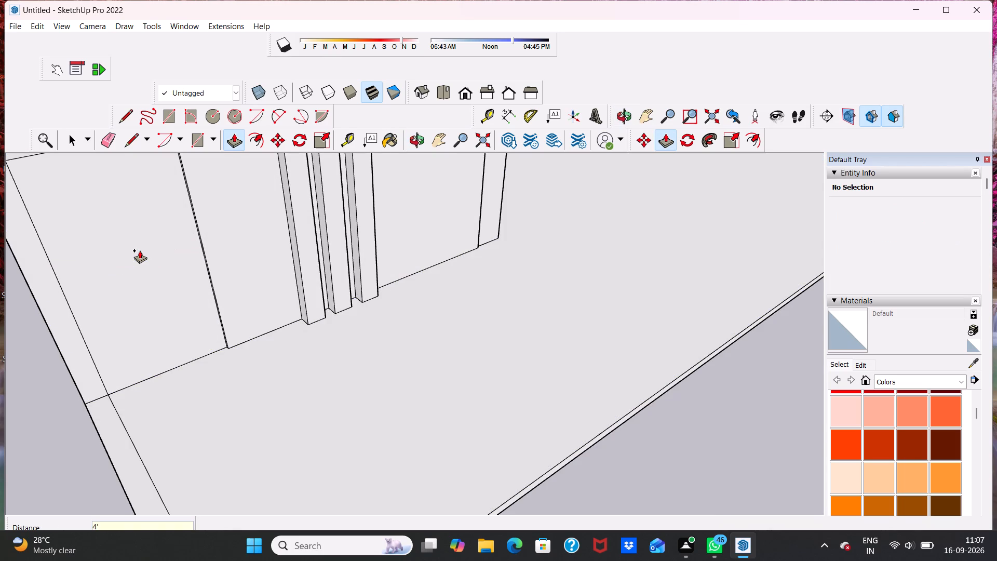
Push/Pull the narrow strip along the slab's side edge, ending at the front corner, up 4'.
scroll(139, 256, down, 12)
scroll(153, 372, up, 3)
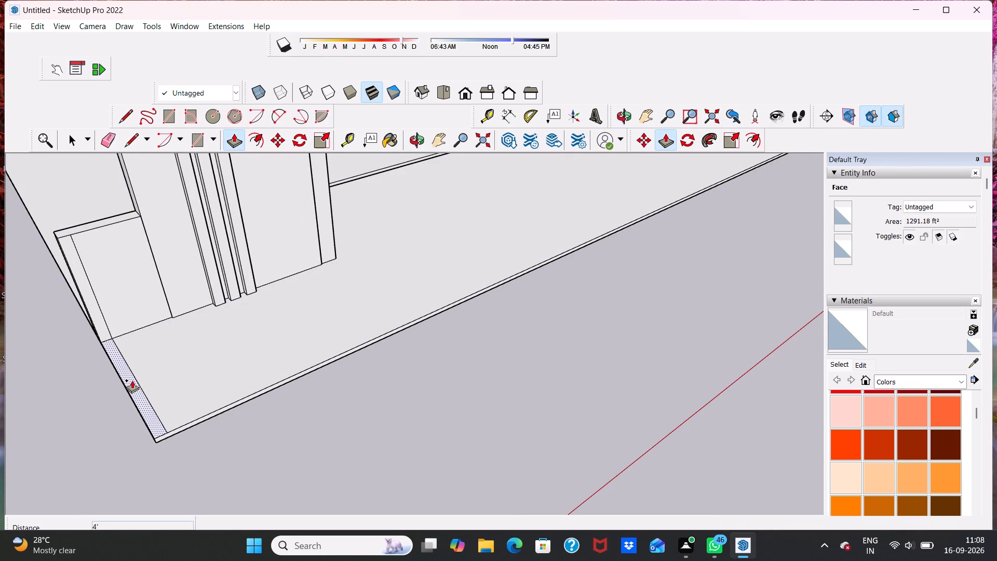
click(131, 381)
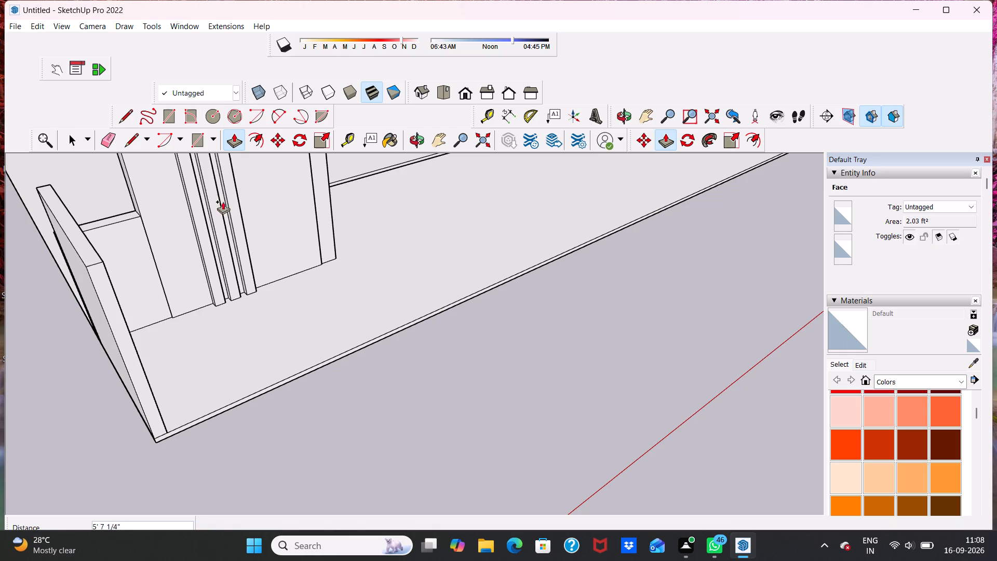
key(4)
key(apostrophe)
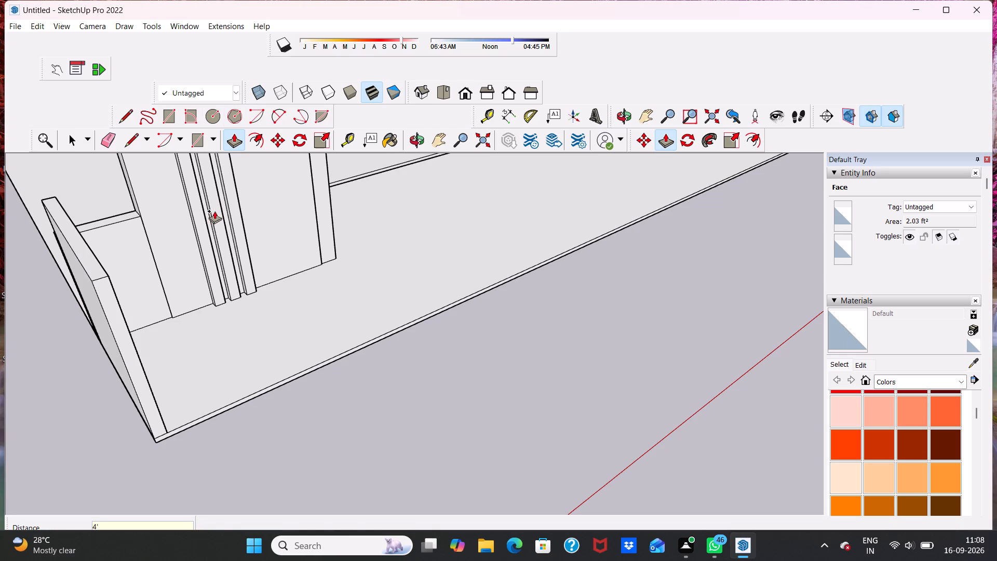
key(Return)
Examine the low side walls, tall wall and building front from several angles.
scroll(214, 211, down, 4)
middle_drag(214, 211, 139, 148)
scroll(140, 141, up, 1)
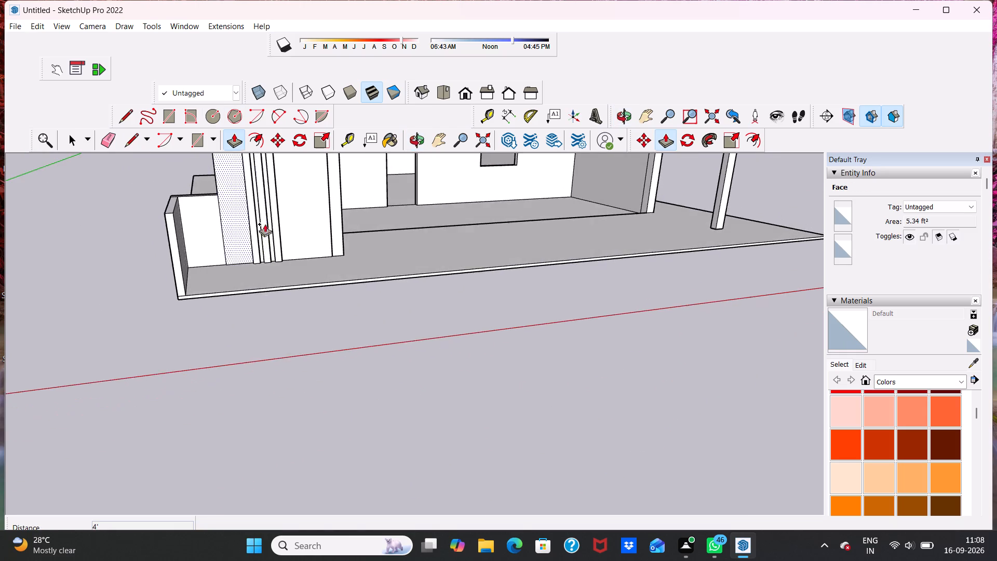
scroll(303, 257, down, 3)
middle_drag(300, 259, 208, 234)
middle_drag(213, 242, 259, 283)
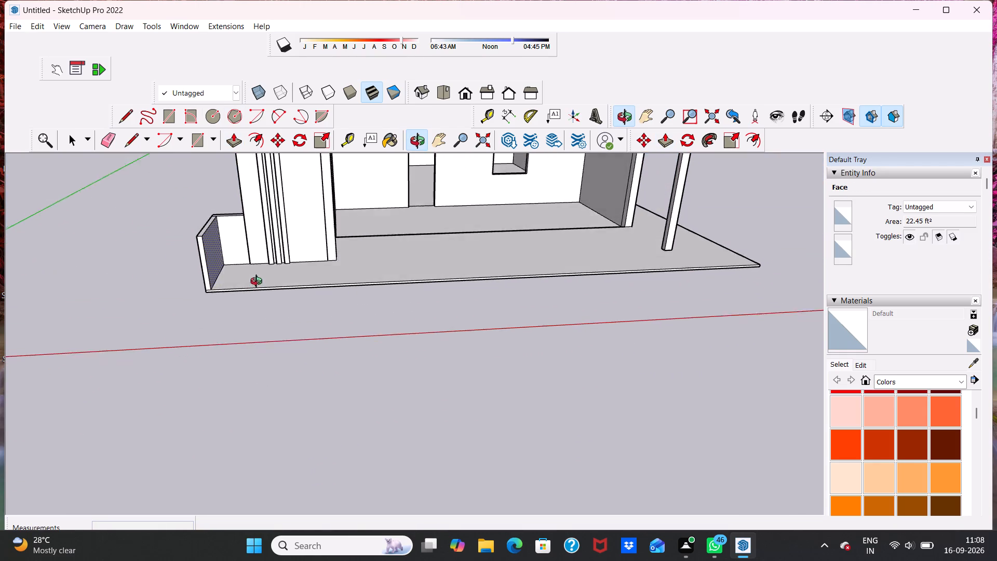
middle_drag(259, 283, 264, 275)
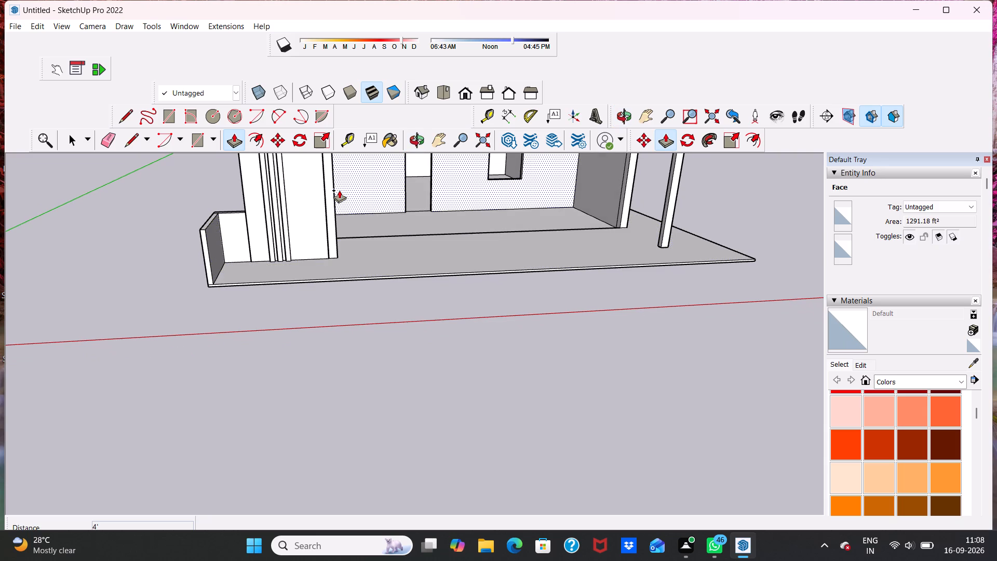
middle_drag(360, 165, 454, 215)
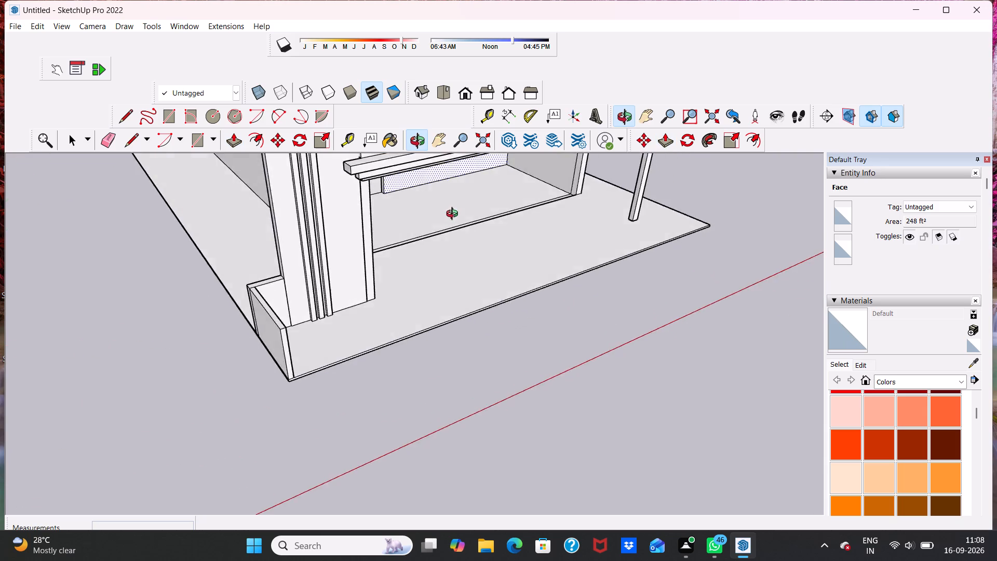
middle_drag(454, 215, 290, 209)
scroll(292, 209, up, 1)
scroll(295, 211, down, 4)
middle_drag(340, 235, 441, 141)
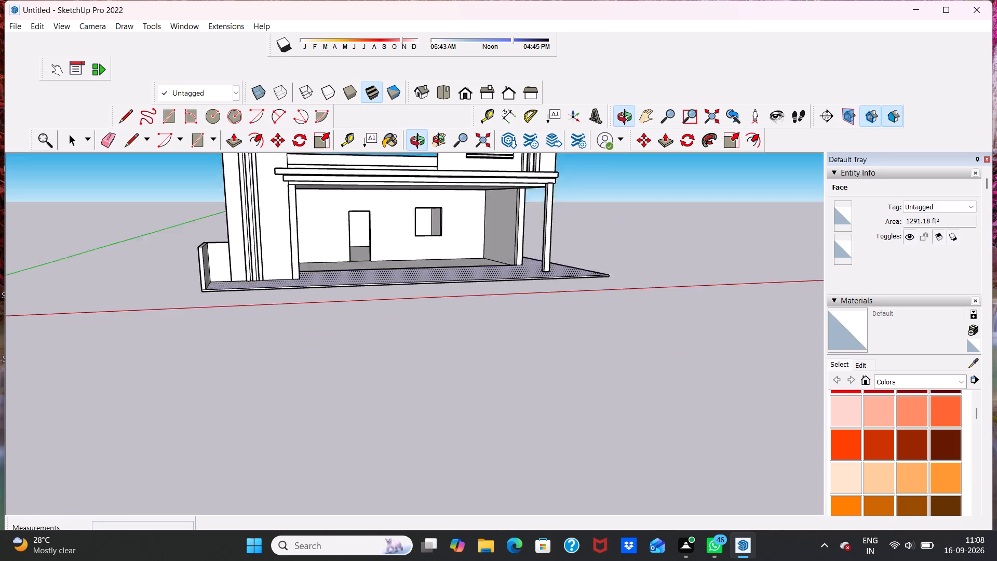
middle_drag(441, 141, 450, 127)
scroll(420, 179, up, 1)
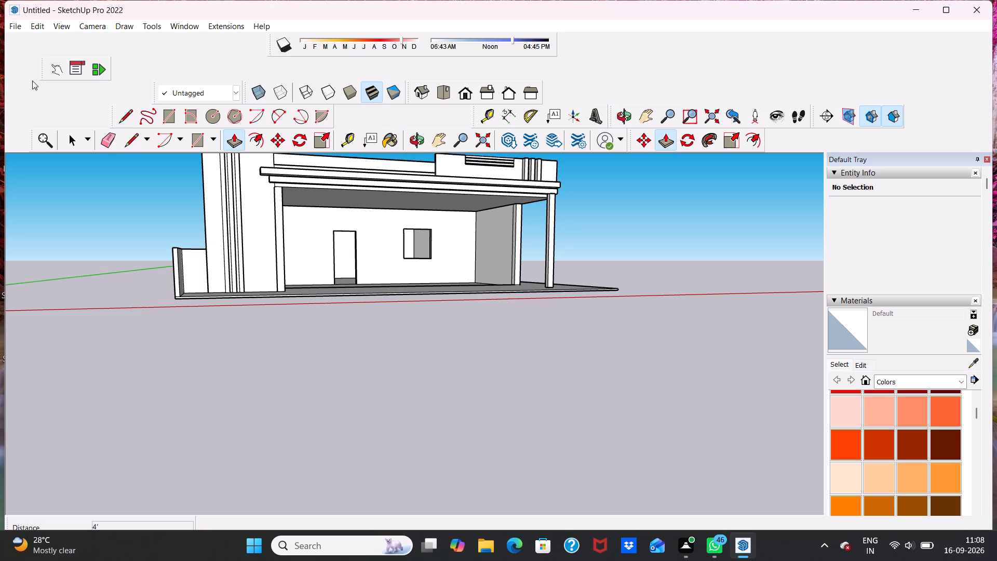
middle_drag(32, 87, 42, 166)
click(468, 88)
scroll(468, 88, up, 1)
middle_drag(267, 333, 261, 438)
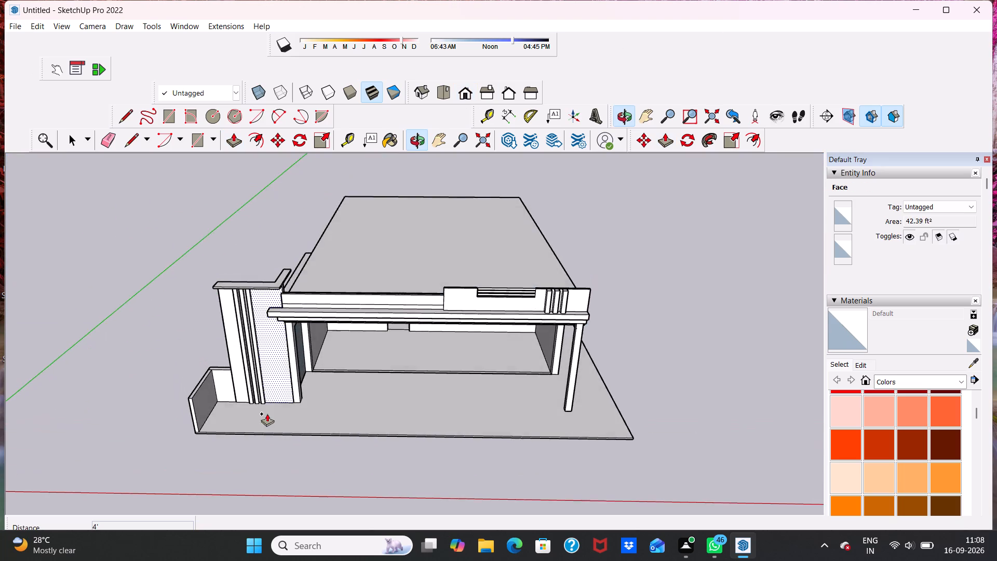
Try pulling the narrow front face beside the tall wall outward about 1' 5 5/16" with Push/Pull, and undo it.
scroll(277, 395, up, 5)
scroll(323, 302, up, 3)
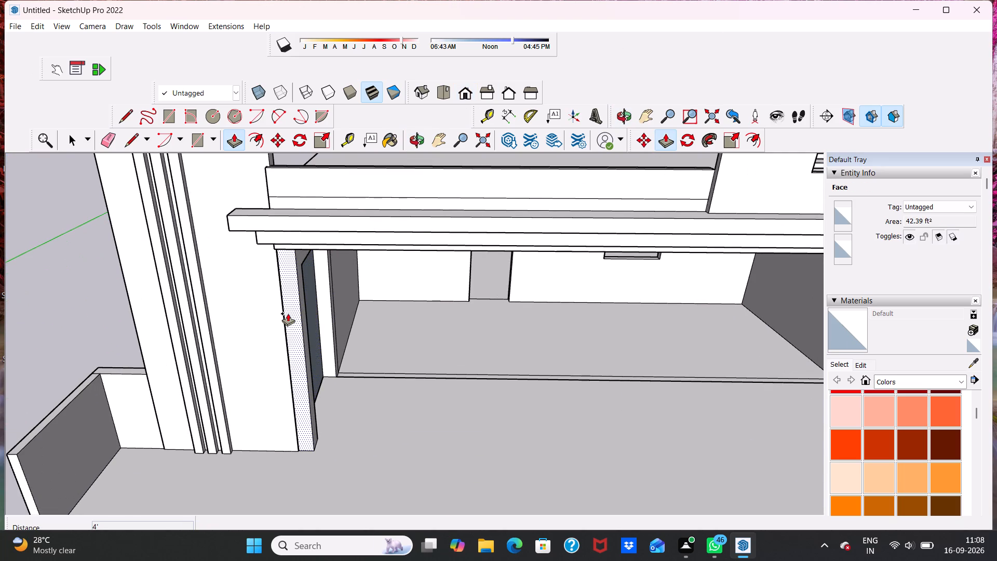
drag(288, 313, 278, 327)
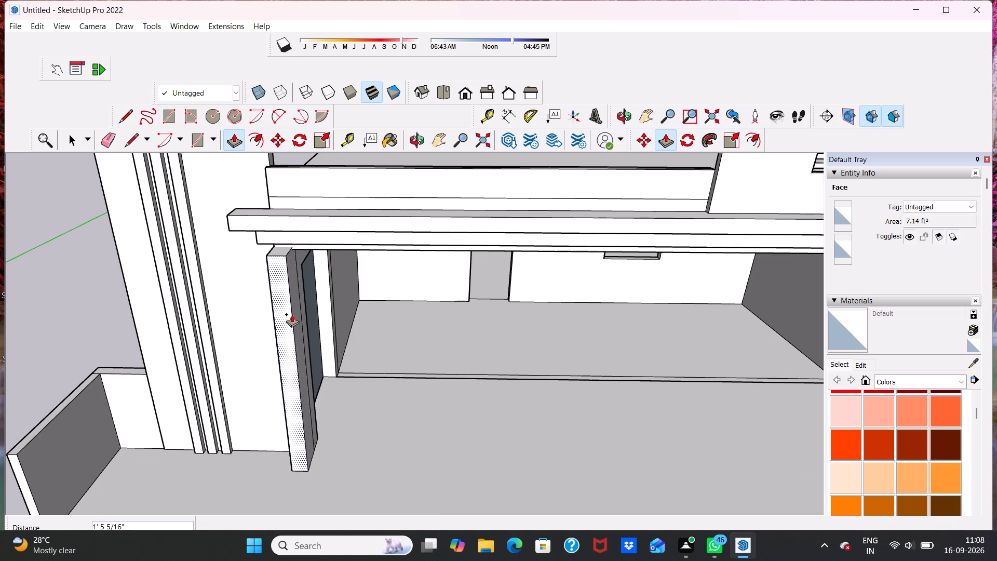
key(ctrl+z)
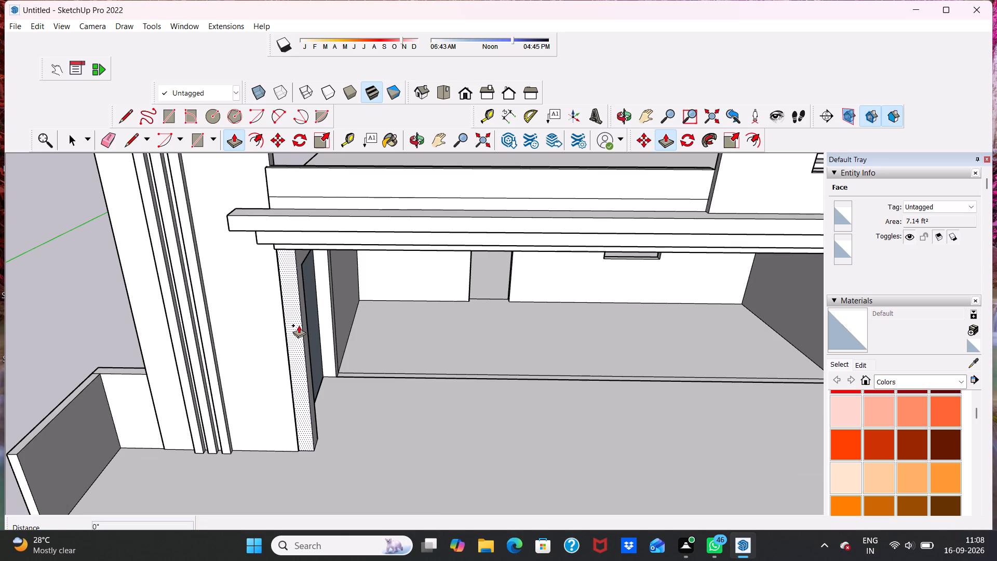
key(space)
Draw a rectangle about 5' 7 5/16" by 7 7/8" on the slab from the narrow face beside the tall wall to the front edge.
scroll(299, 390, down, 2)
scroll(302, 444, down, 5)
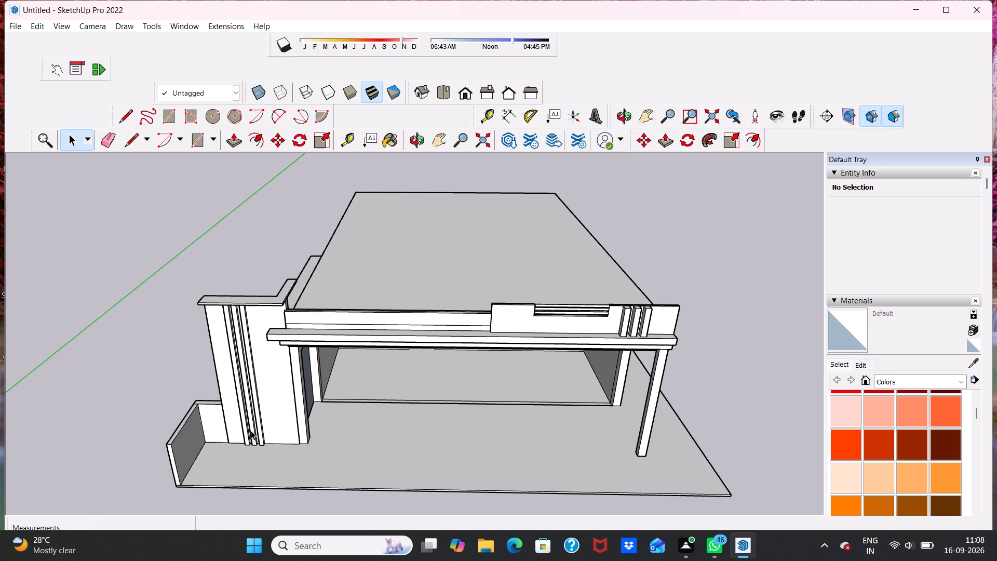
scroll(195, 434, up, 8)
scroll(341, 411, down, 5)
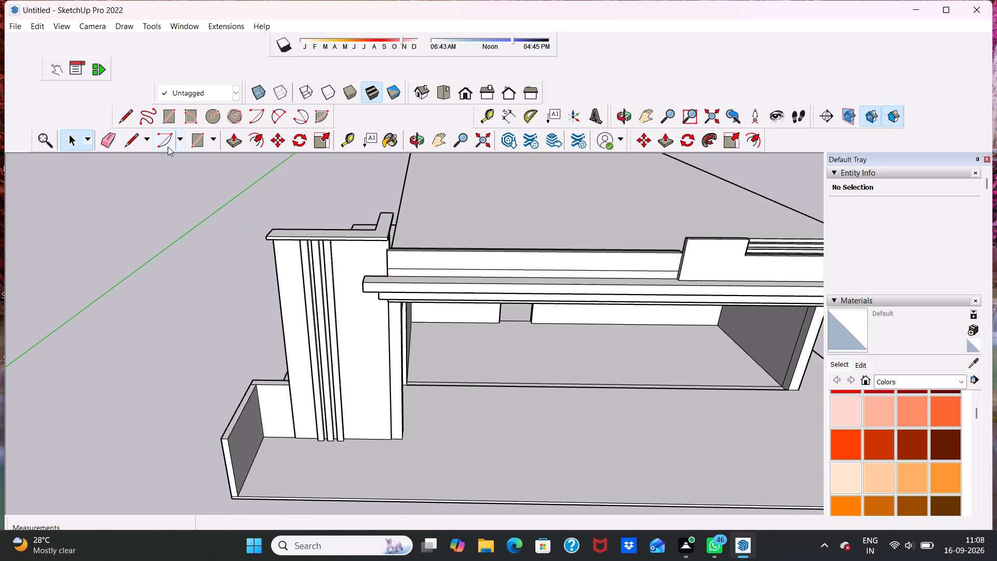
click(171, 116)
scroll(428, 415, up, 1)
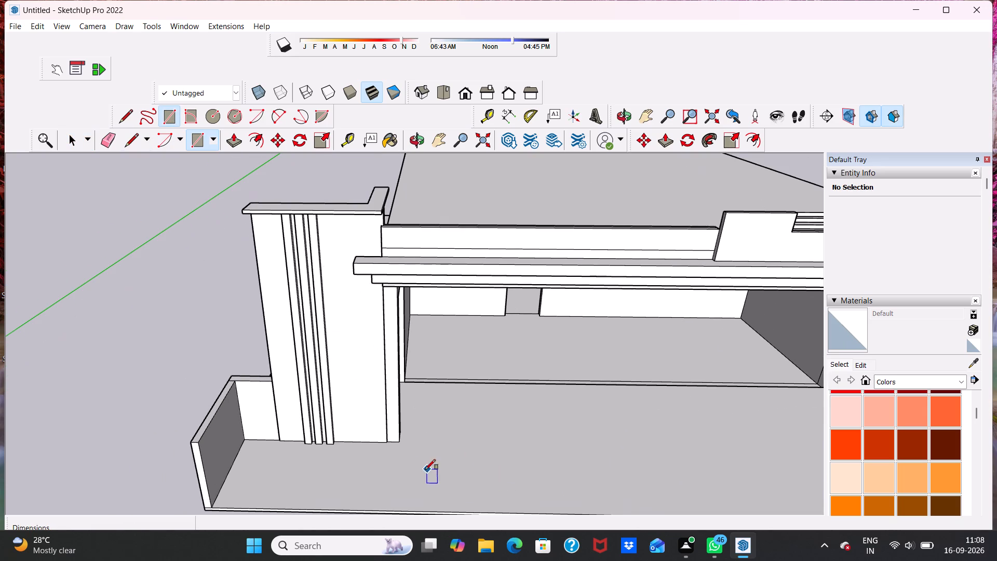
drag(386, 442, 387, 446)
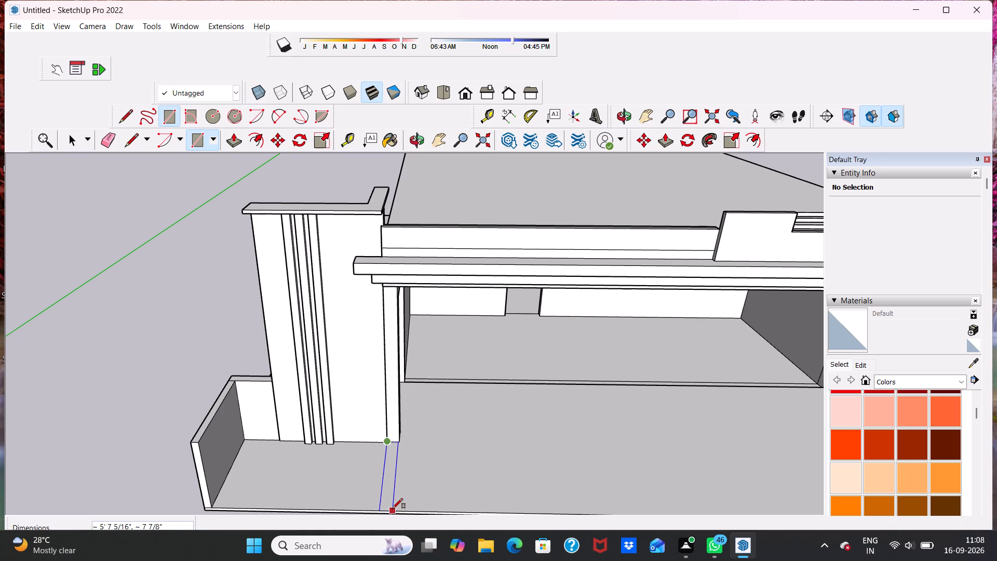
click(393, 509)
key(space)
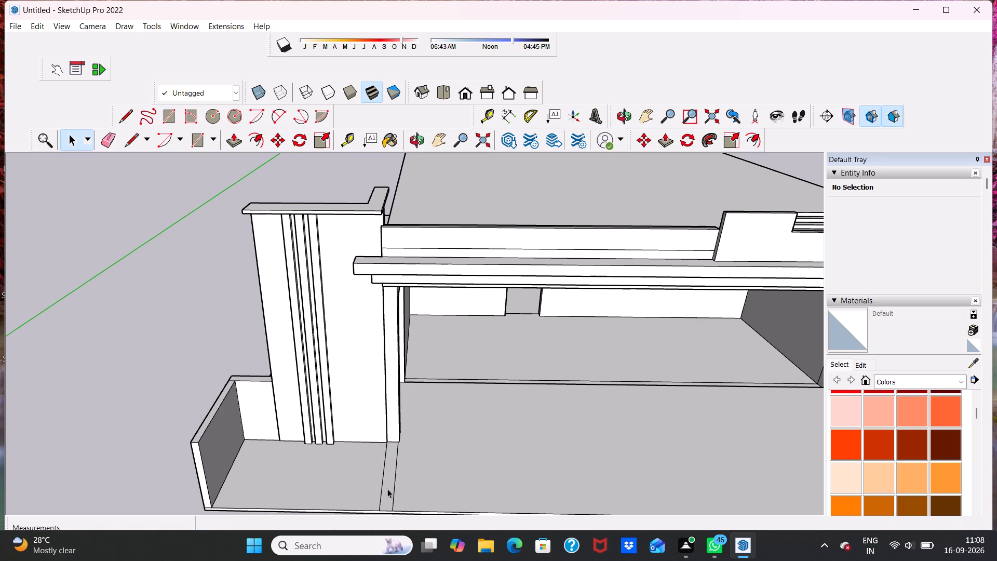
Push/Pull the strip between the tall wall's inner end and the slab's front edge up 4'.
click(387, 489)
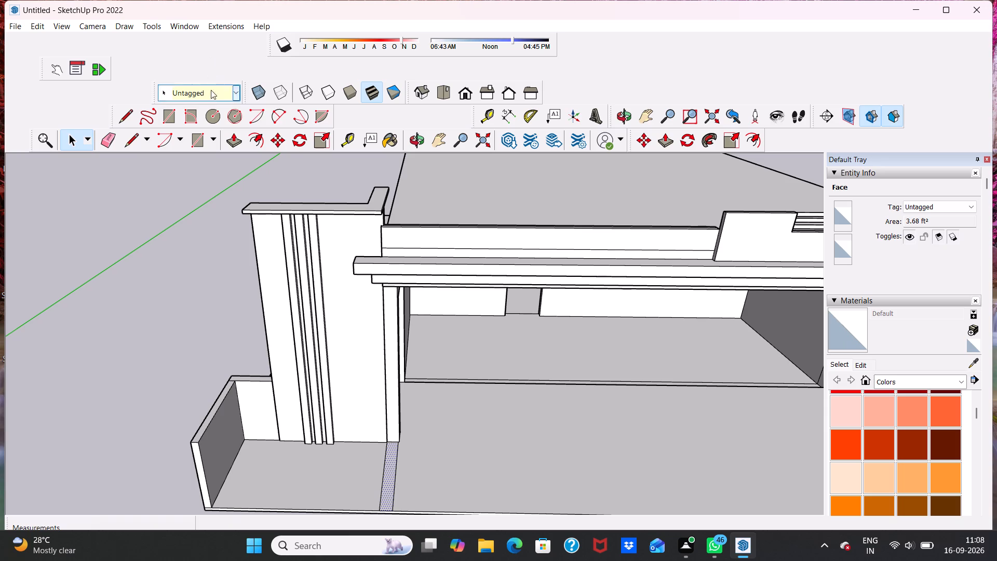
click(232, 135)
click(388, 465)
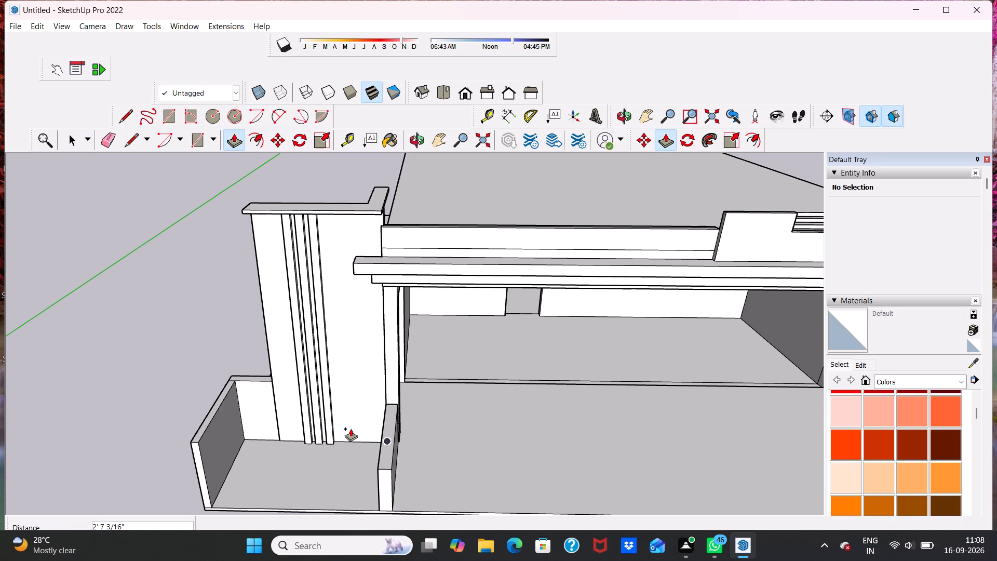
key(4)
key(apostrophe)
key(Return)
Draw a rectangle about 8' 4 7/16" by 9 15/16" on the slab along the tall wall's foot, between the two low side walls.
scroll(355, 437, down, 5)
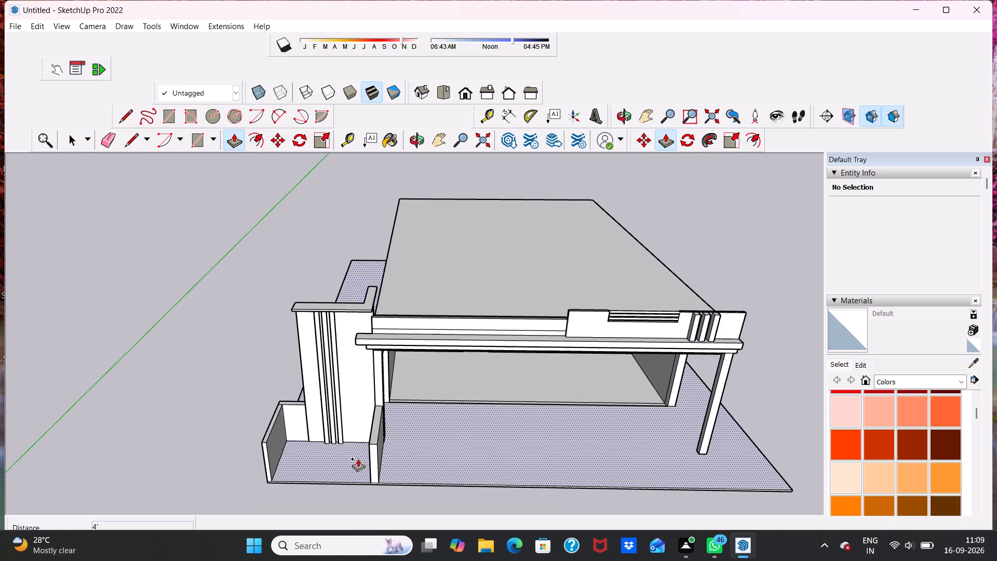
middle_drag(338, 475, 373, 424)
scroll(362, 447, up, 5)
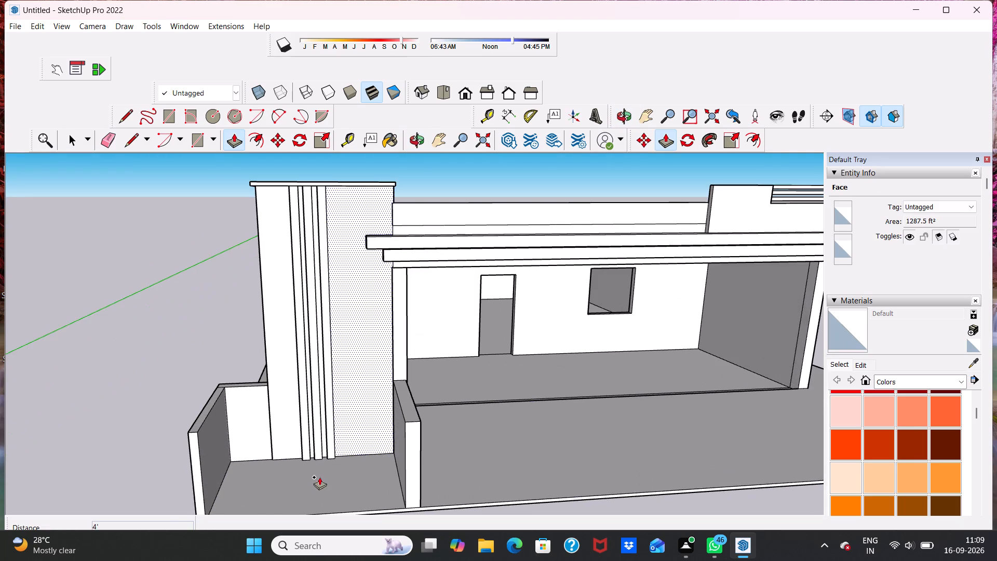
scroll(319, 477, up, 1)
key(space)
middle_drag(316, 469, 322, 453)
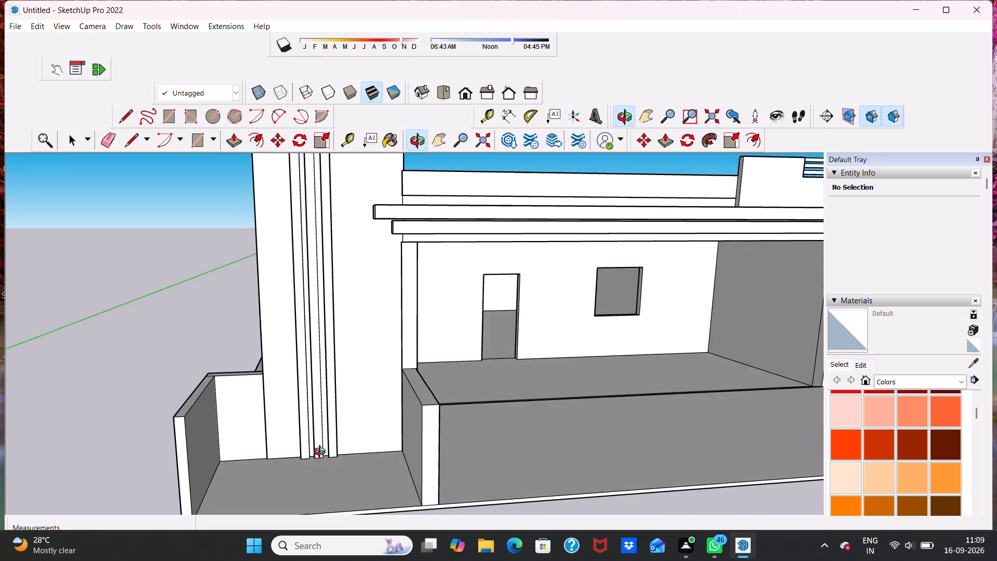
middle_drag(322, 453, 321, 449)
middle_drag(327, 438, 304, 389)
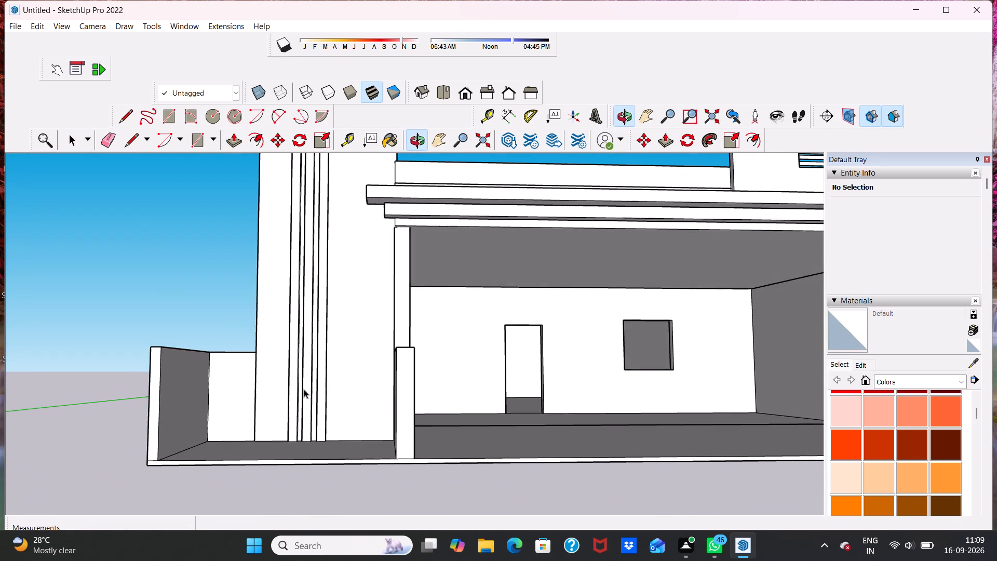
scroll(304, 389, up, 1)
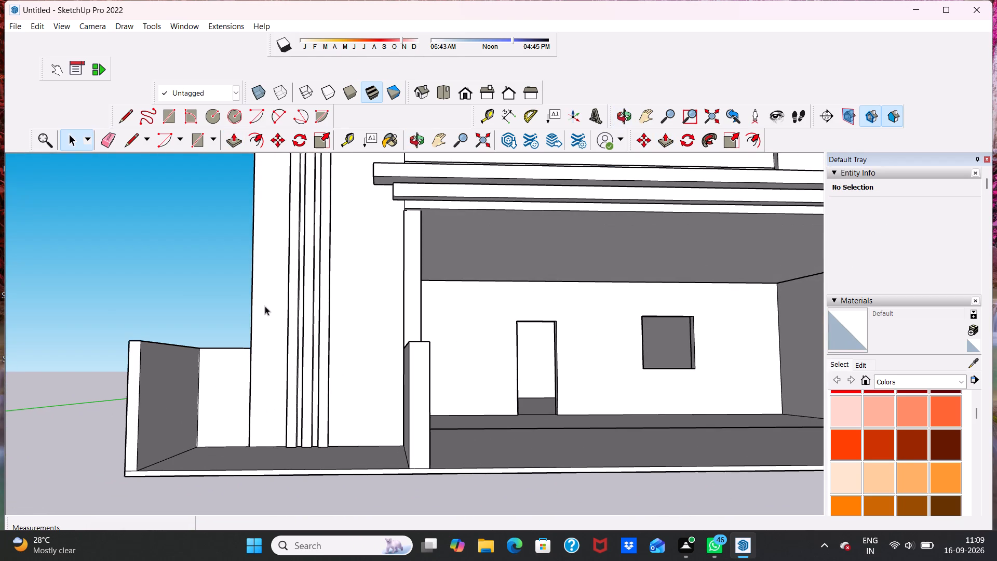
click(192, 138)
middle_drag(275, 357, 282, 482)
scroll(279, 489, up, 3)
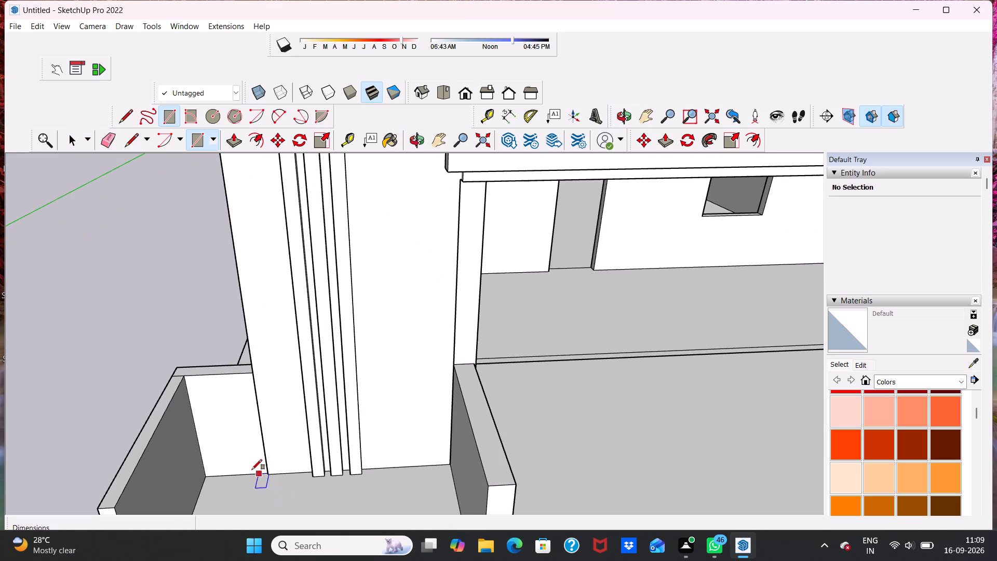
click(208, 477)
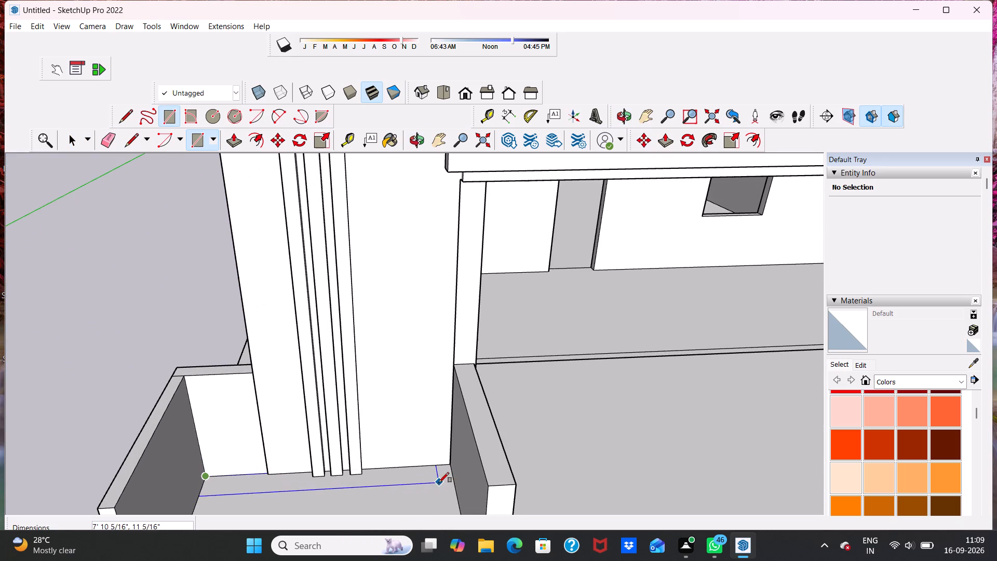
click(453, 479)
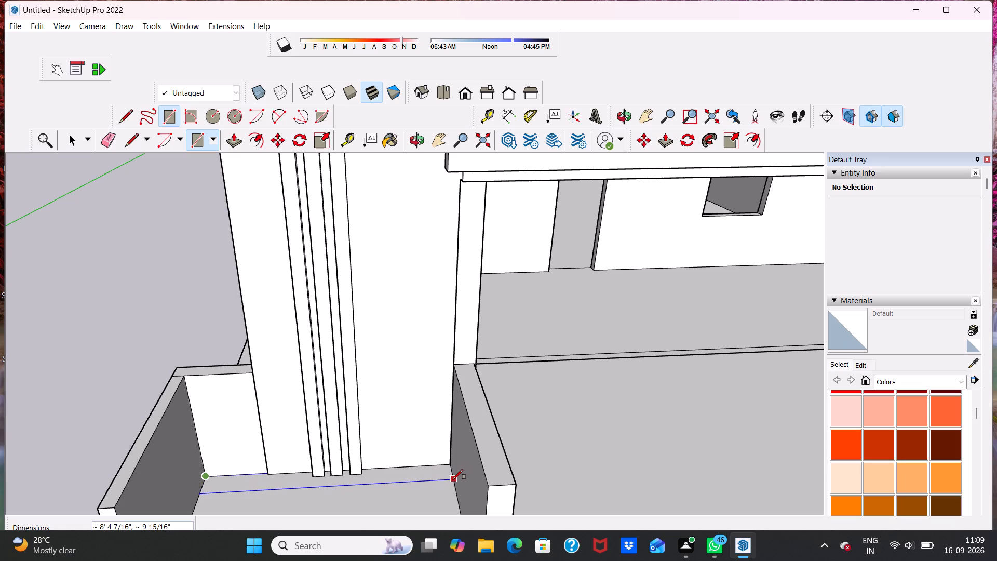
key(space)
Push/Pull the strip along the tall wall's foot up about 3' 5 9/16".
click(380, 473)
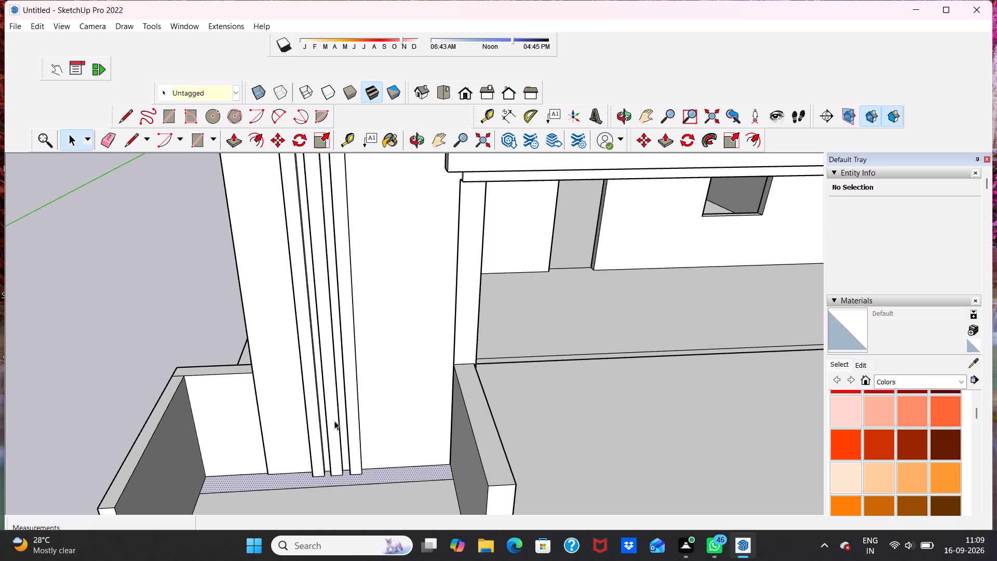
drag(232, 142, 232, 147)
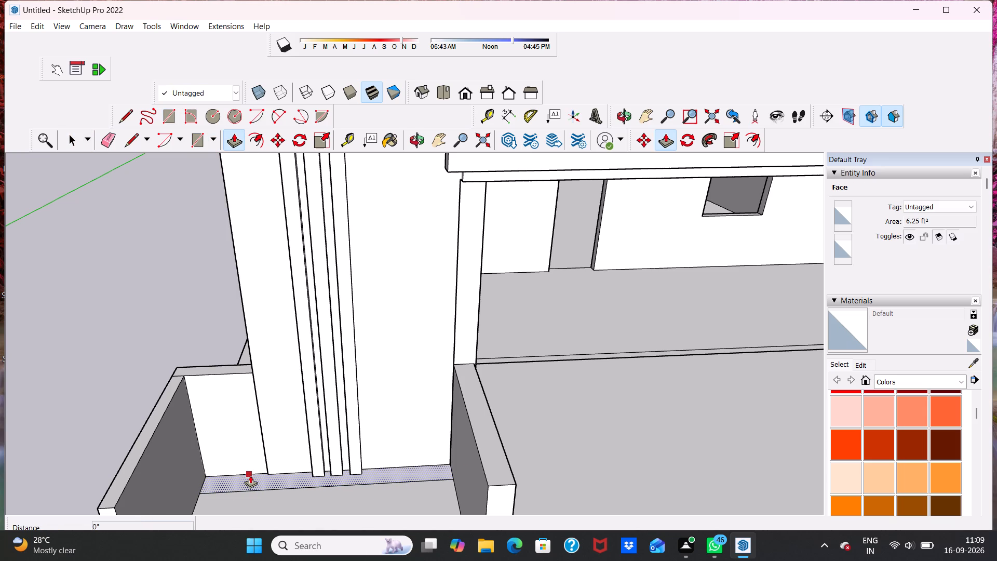
click(250, 475)
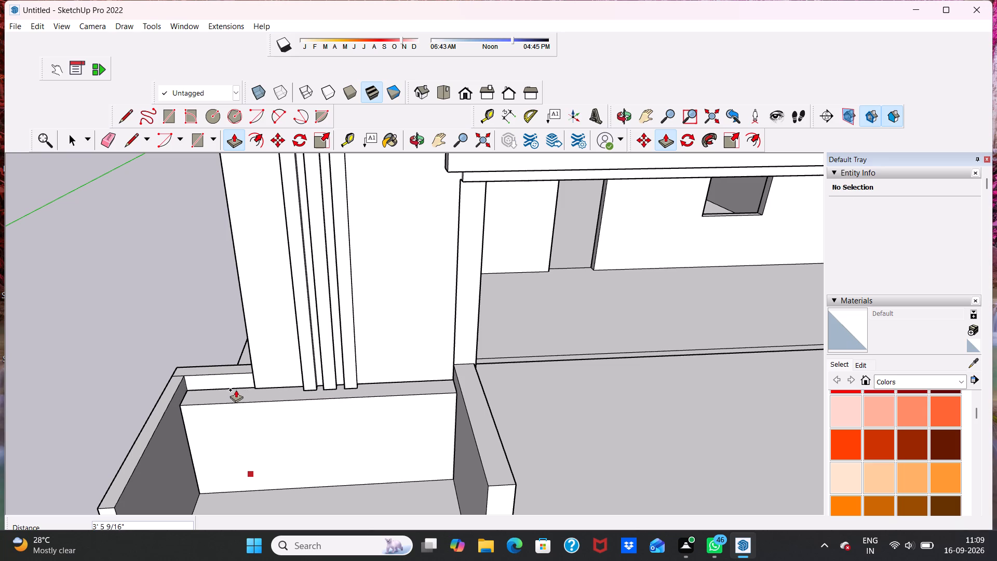
click(238, 399)
key(space)
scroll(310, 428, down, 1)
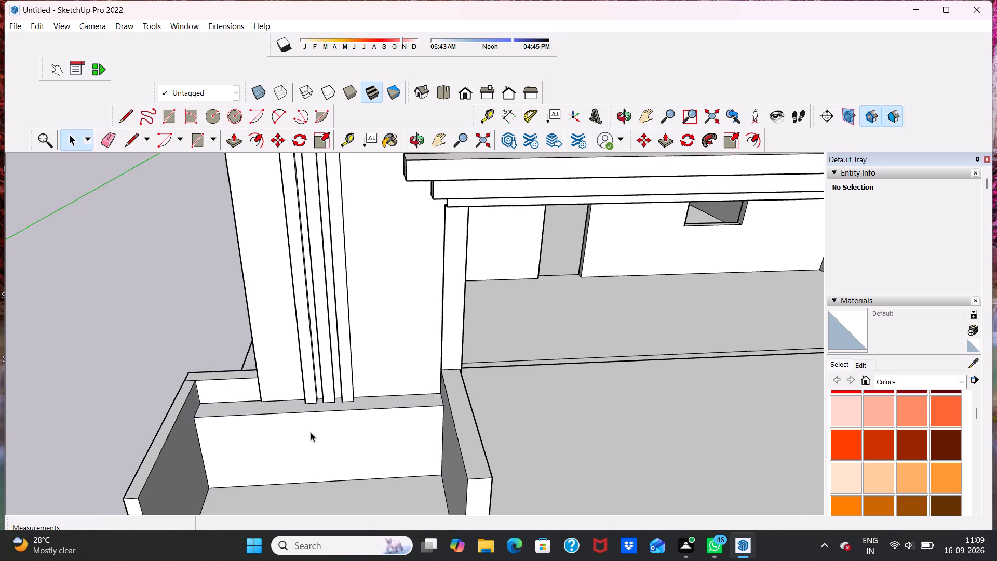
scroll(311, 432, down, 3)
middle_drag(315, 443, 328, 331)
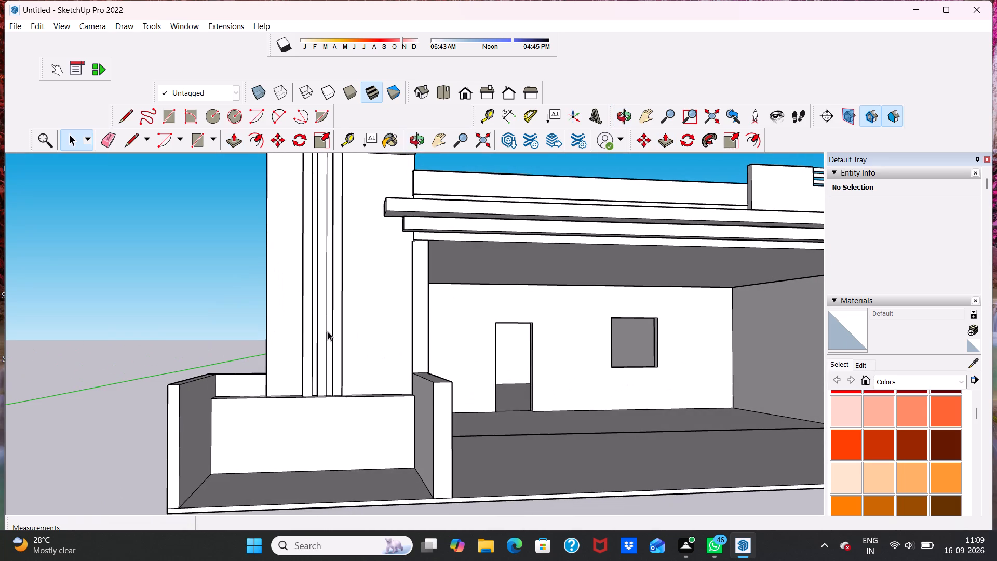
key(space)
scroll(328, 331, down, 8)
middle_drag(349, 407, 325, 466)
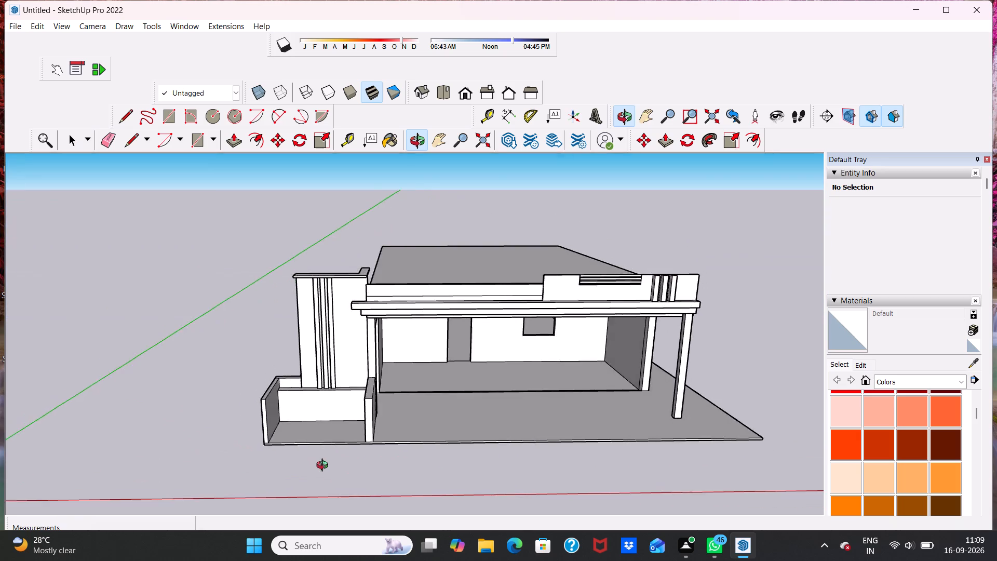
Draw a rectangle about 8' 4 7/16" by 4 3/16" on the slab along its front edge, between the two low side walls.
middle_drag(325, 466, 340, 470)
scroll(290, 453, up, 3)
scroll(340, 434, up, 5)
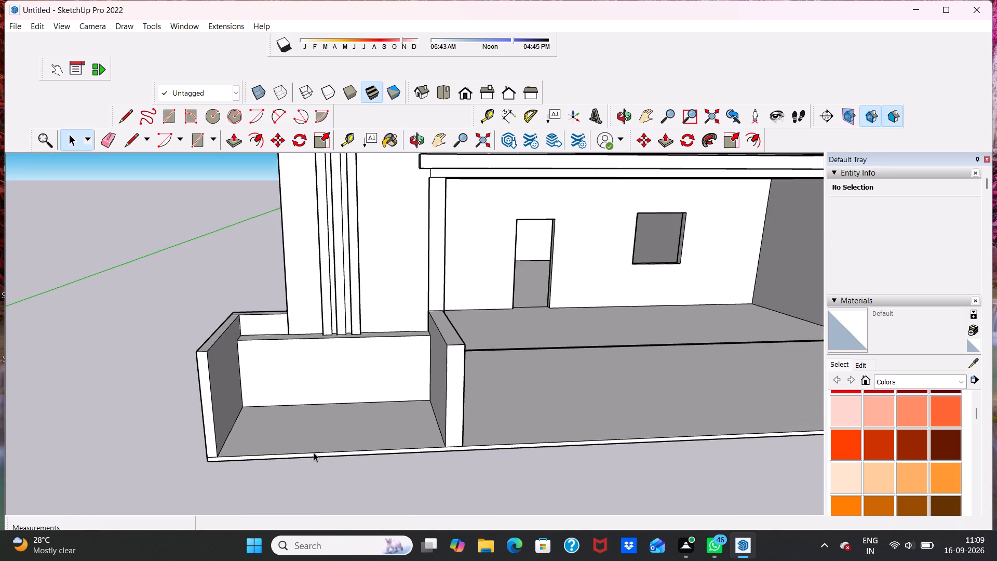
scroll(253, 463, up, 4)
click(252, 453)
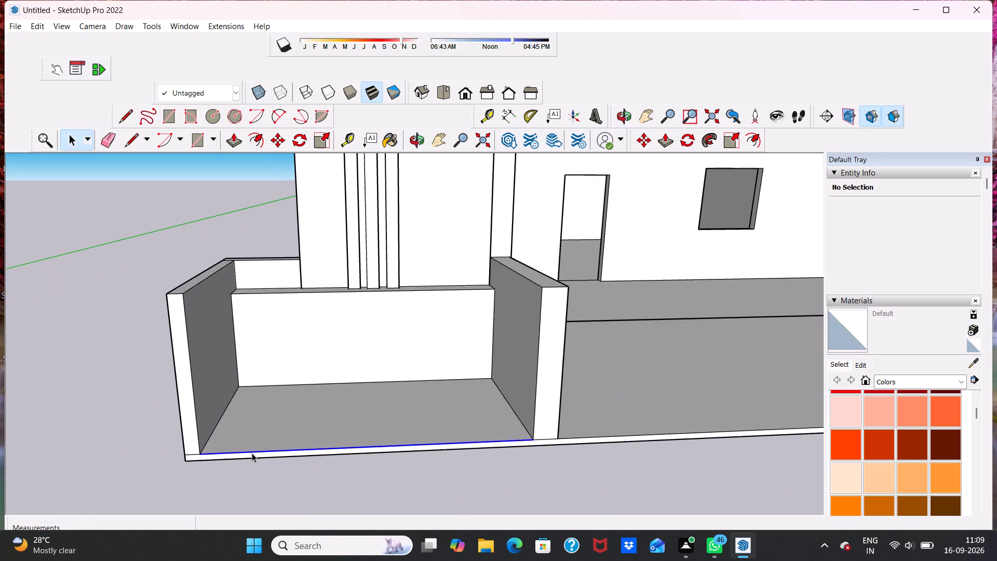
click(250, 455)
scroll(249, 455, up, 1)
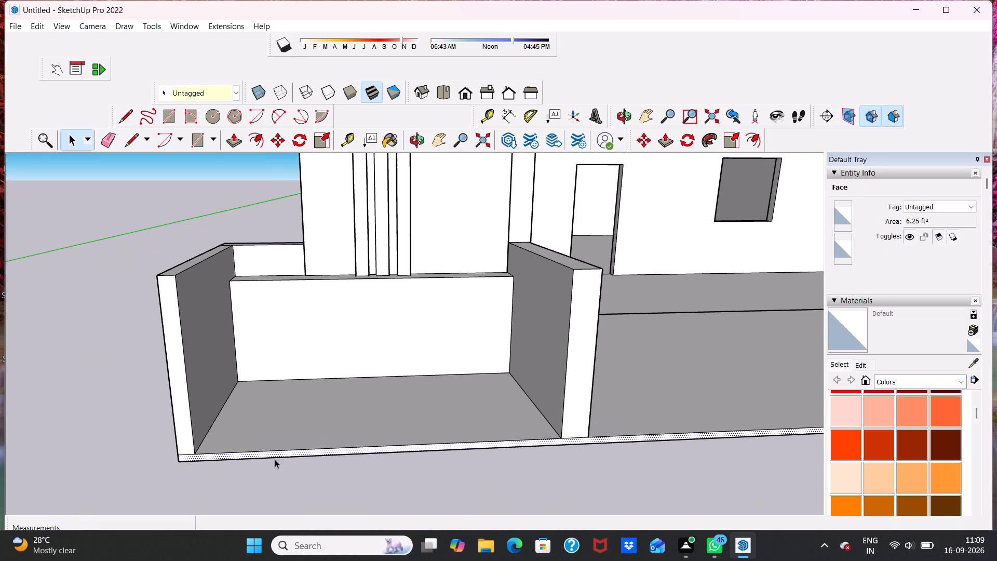
click(477, 420)
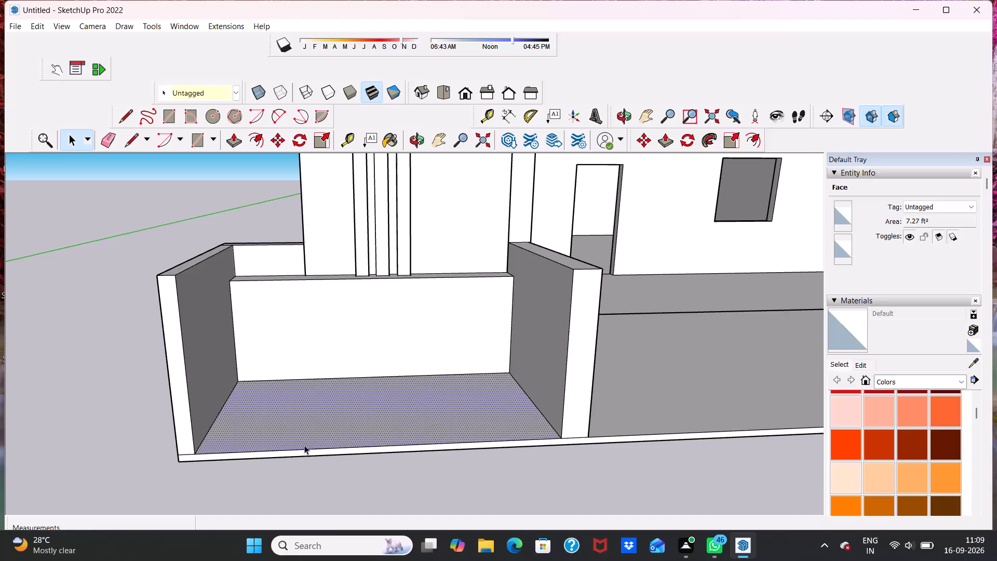
key(space)
click(235, 421)
click(120, 448)
scroll(263, 443, up, 3)
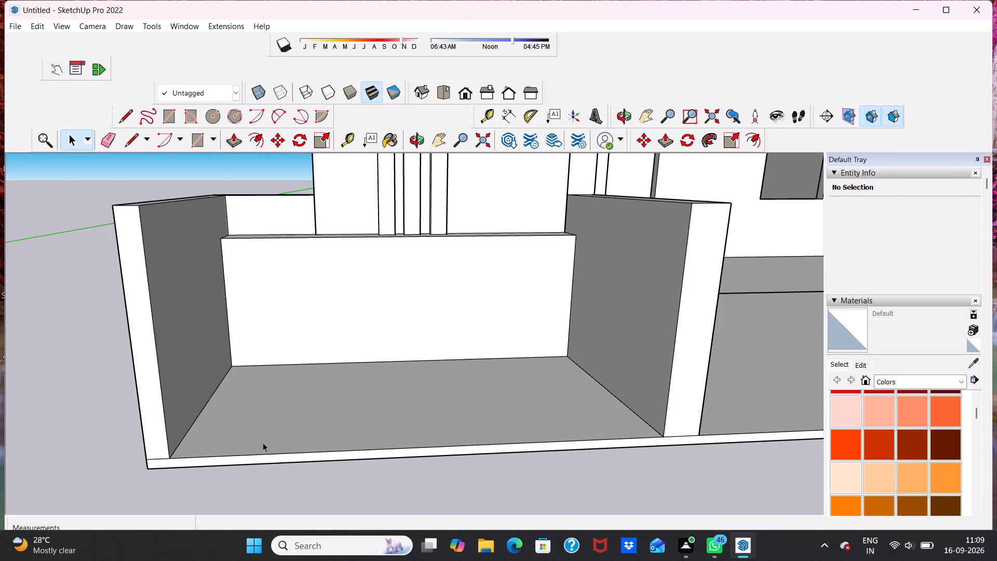
drag(261, 443, 264, 448)
middle_drag(264, 449, 262, 496)
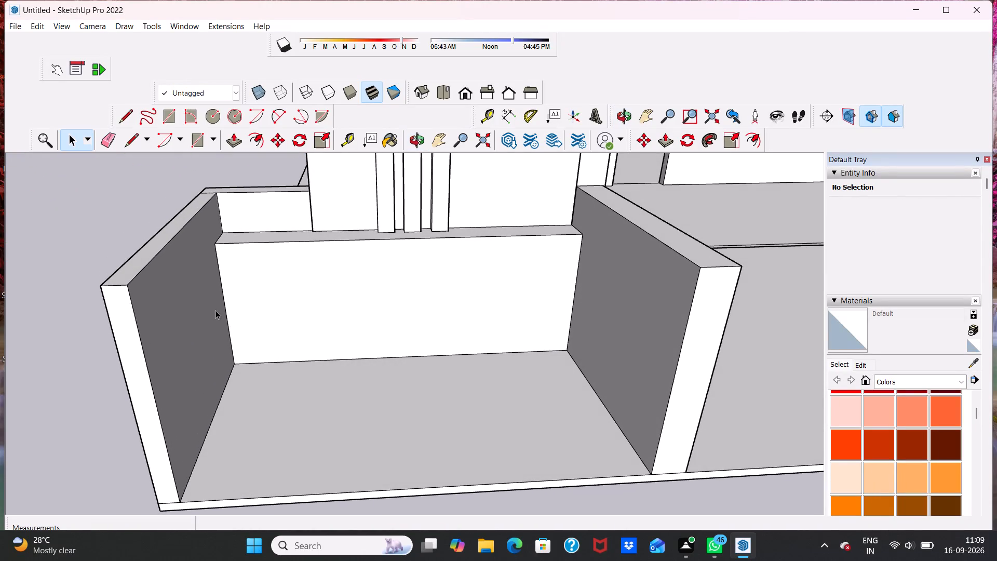
click(128, 136)
click(160, 111)
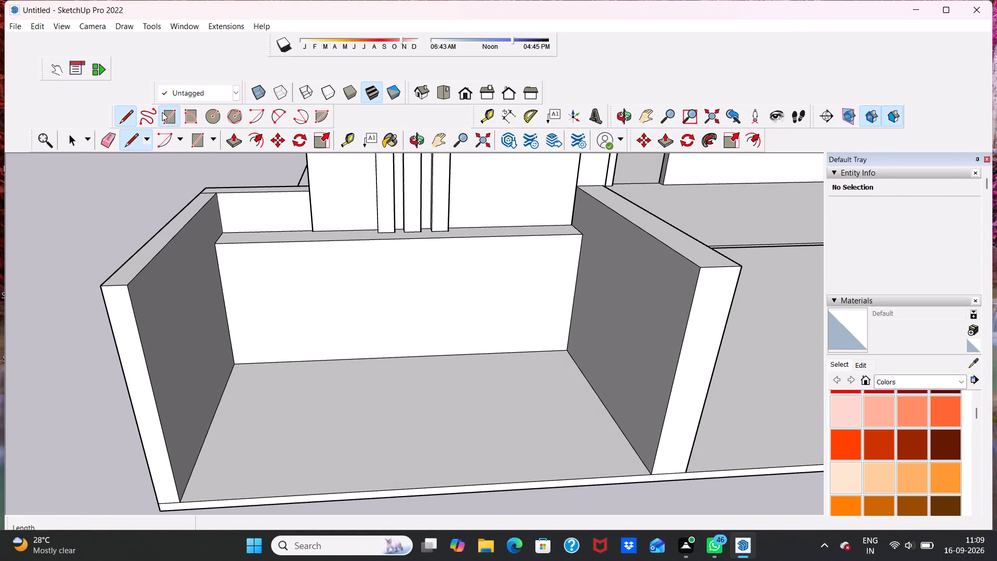
click(178, 502)
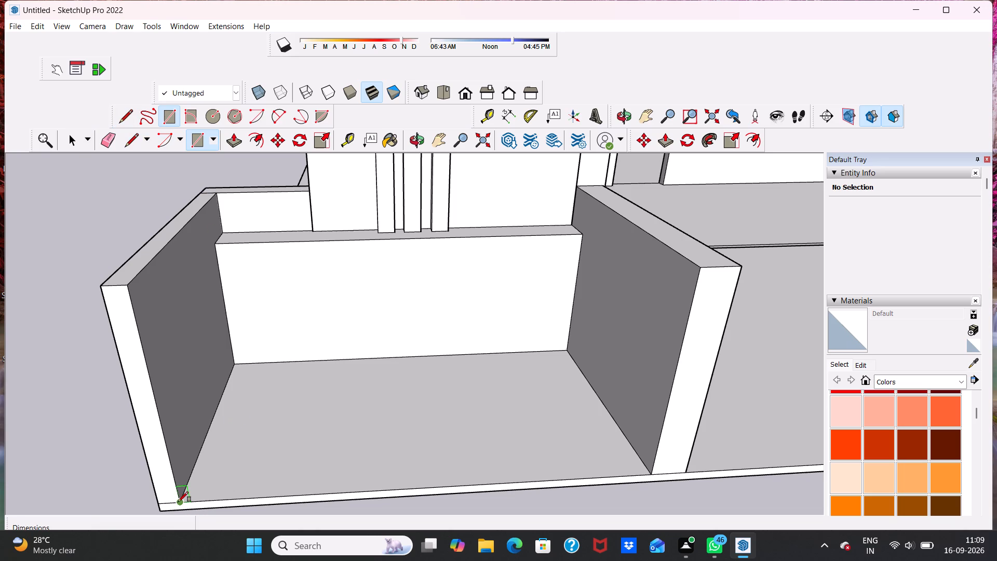
click(642, 463)
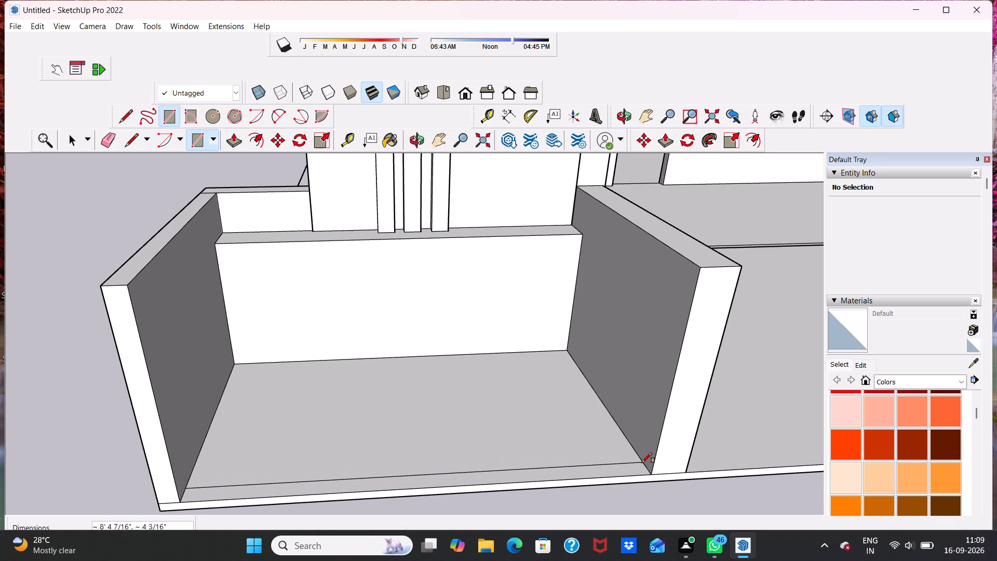
key(space)
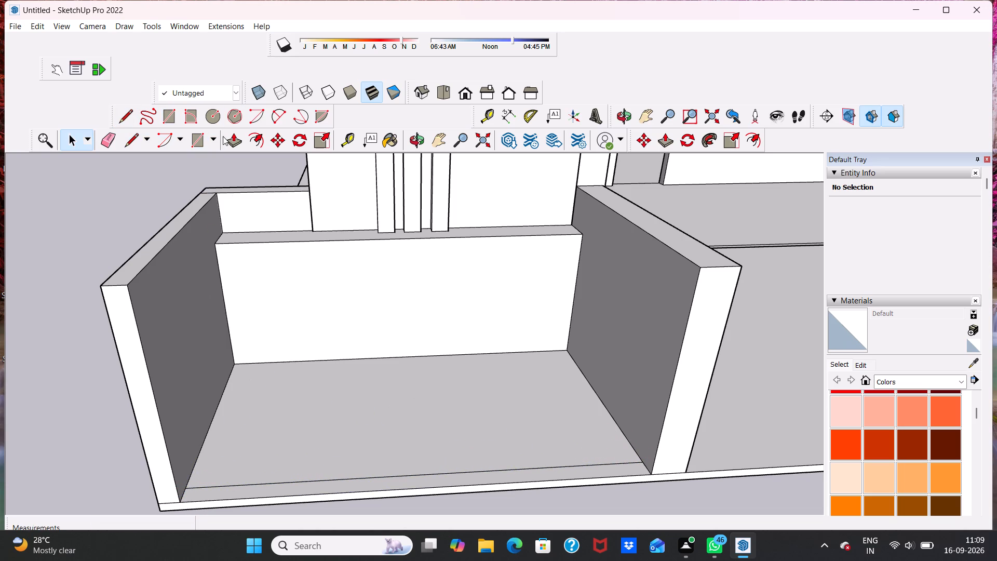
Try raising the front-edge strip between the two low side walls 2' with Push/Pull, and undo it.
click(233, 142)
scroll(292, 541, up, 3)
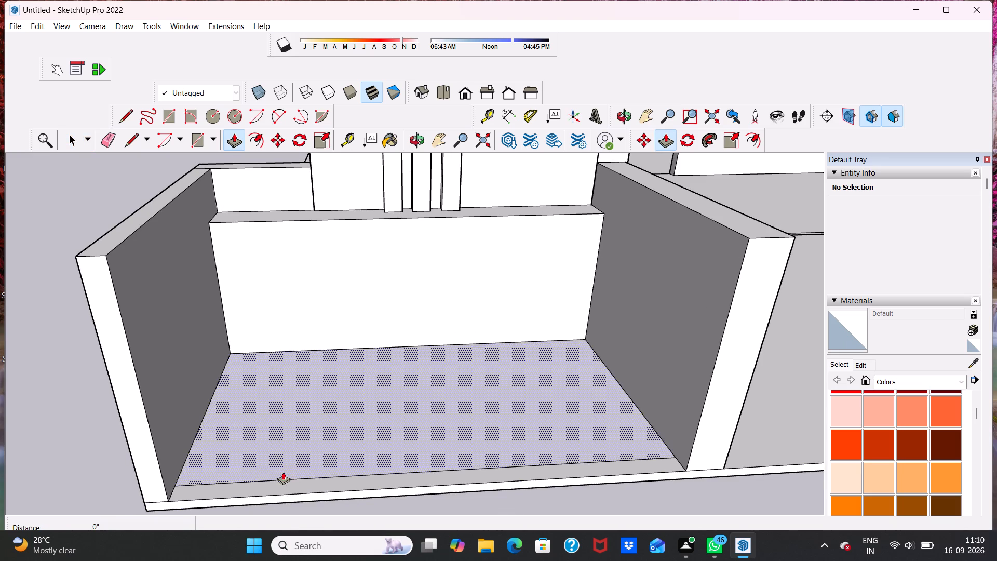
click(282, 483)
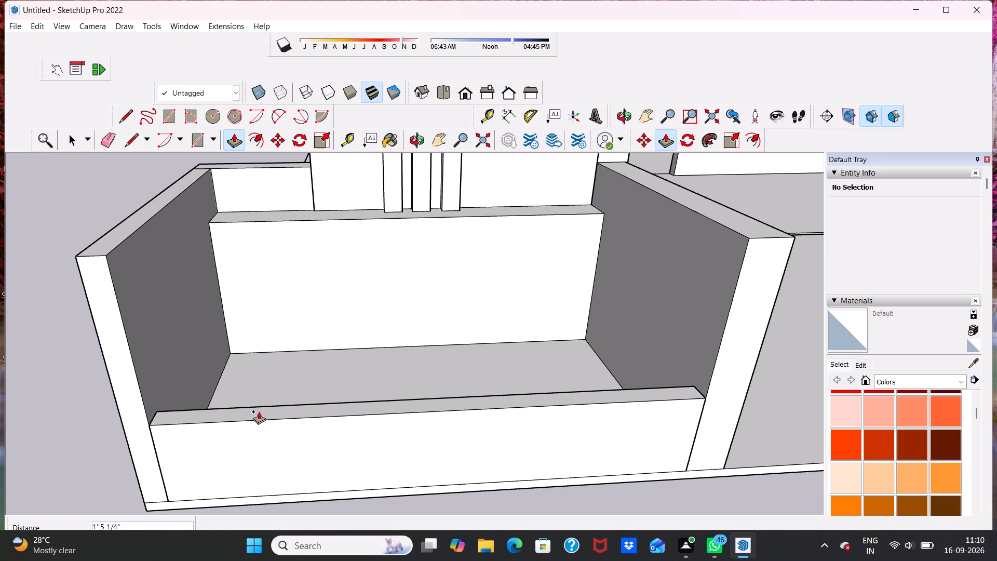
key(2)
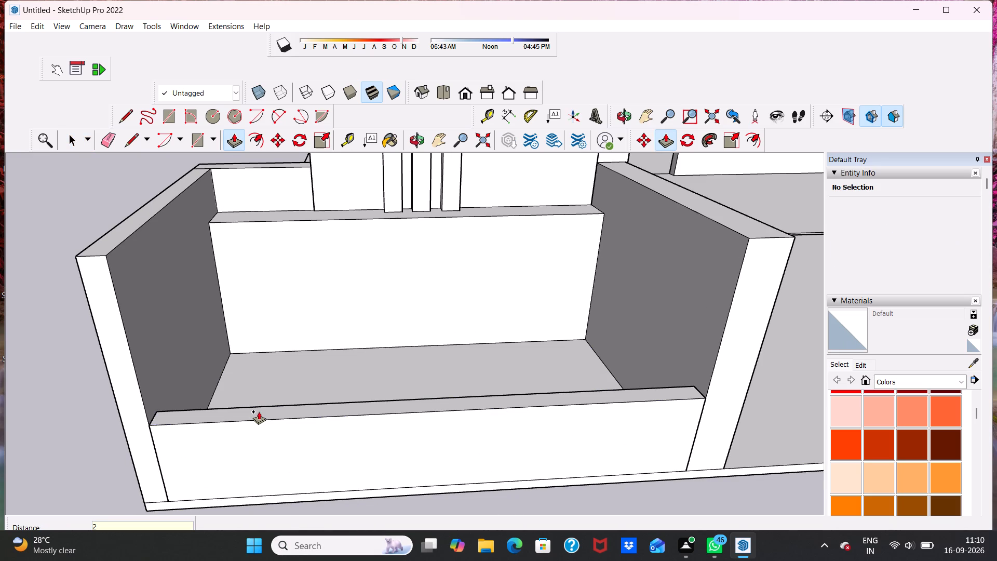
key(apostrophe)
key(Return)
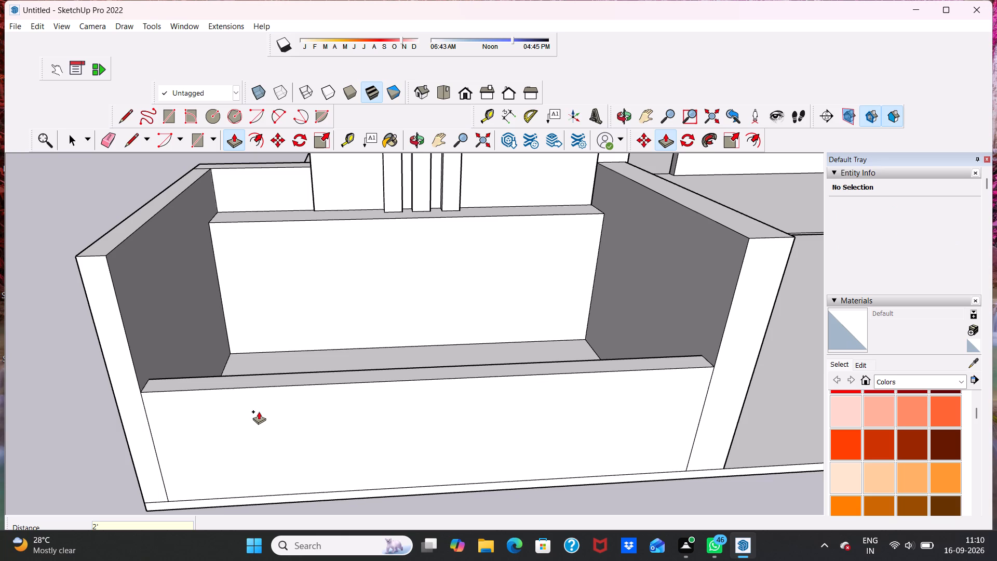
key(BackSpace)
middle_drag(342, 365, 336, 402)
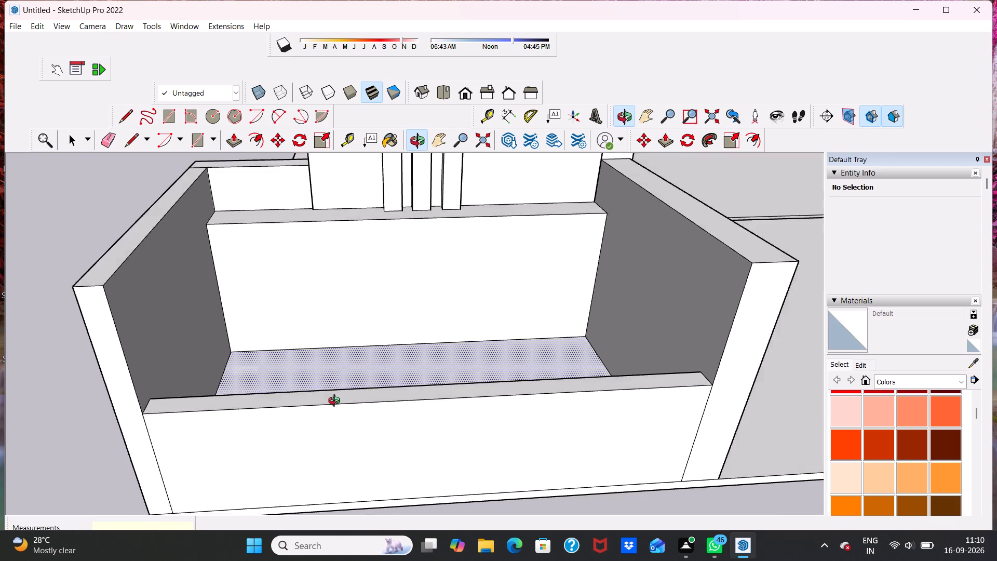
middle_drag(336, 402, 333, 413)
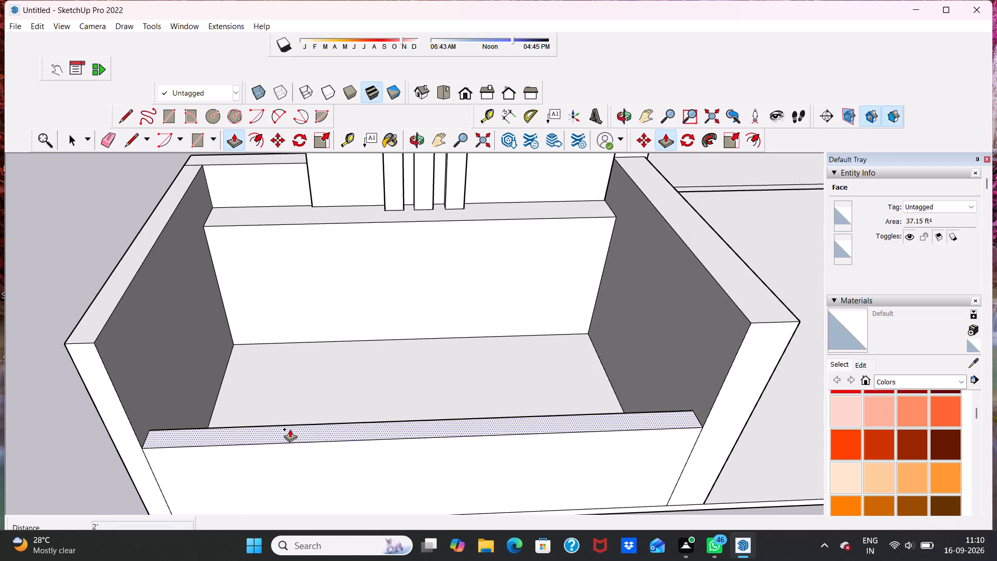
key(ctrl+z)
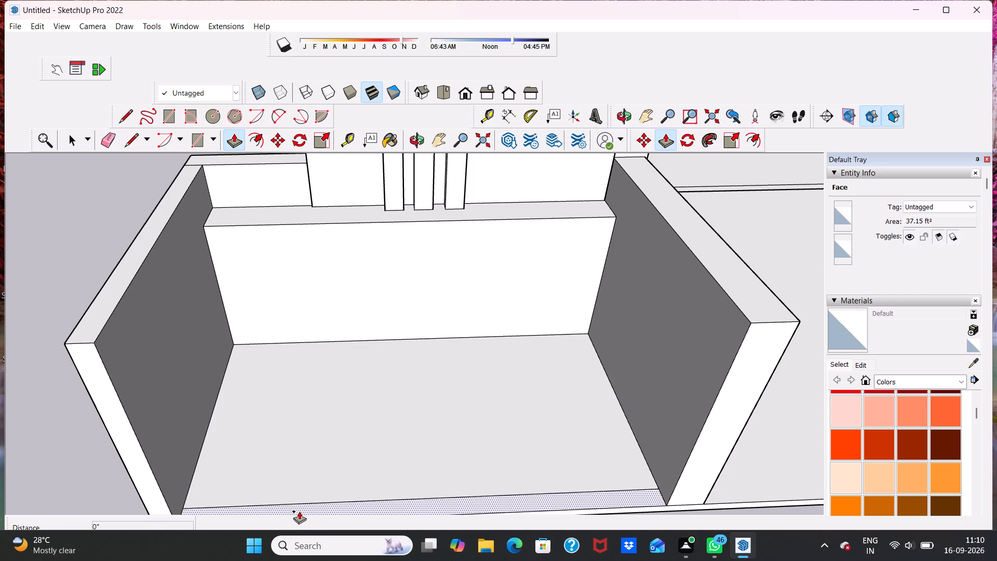
Push/Pull the front-edge strip between the two low side walls up about 3 1/8".
drag(300, 507, 299, 498)
scroll(300, 445, down, 4)
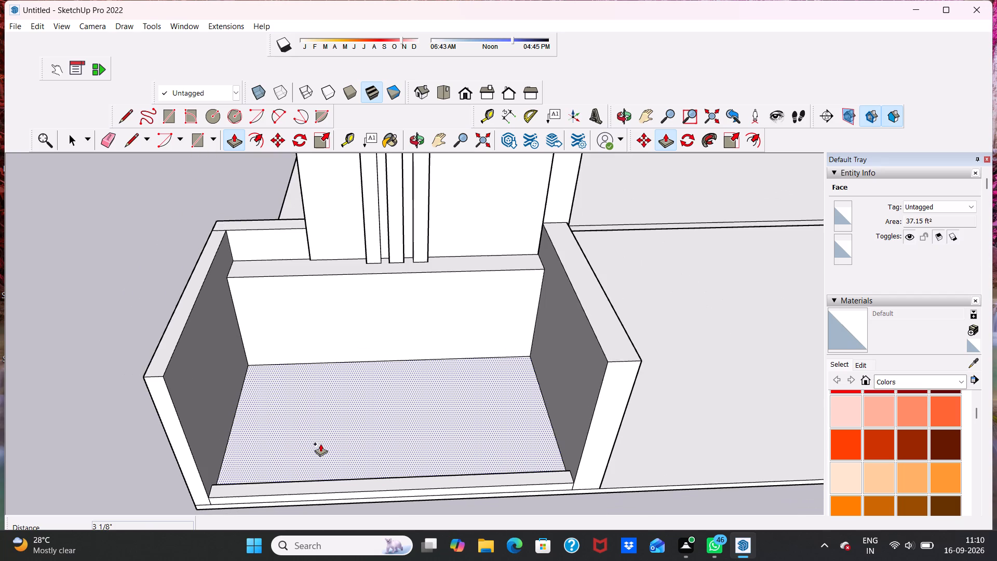
scroll(373, 380, down, 2)
key(space)
Examine the low-walled front enclosure, the porch and the building's front from several angles and distances.
middle_drag(395, 476, 391, 420)
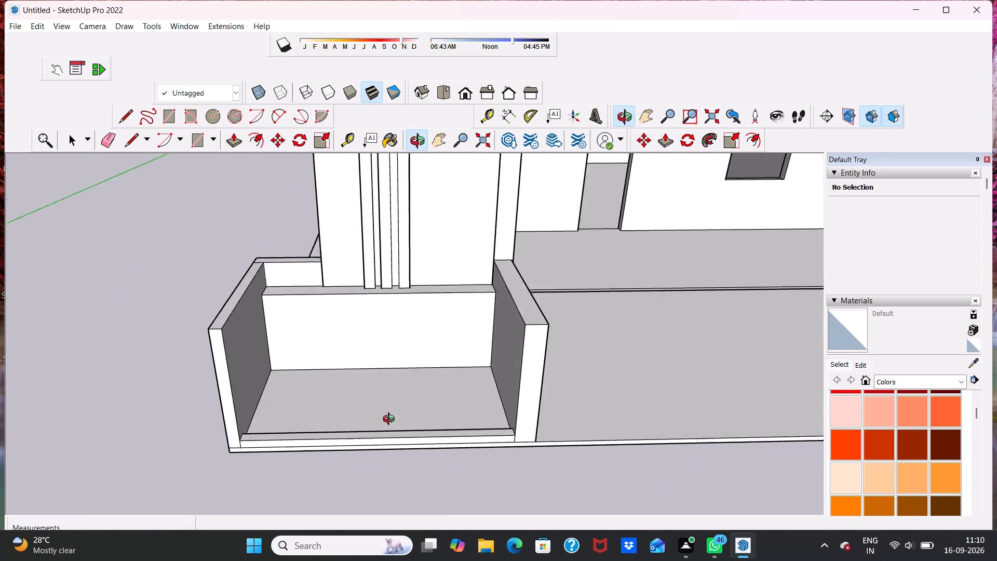
middle_drag(391, 420, 385, 389)
middle_drag(389, 397, 414, 378)
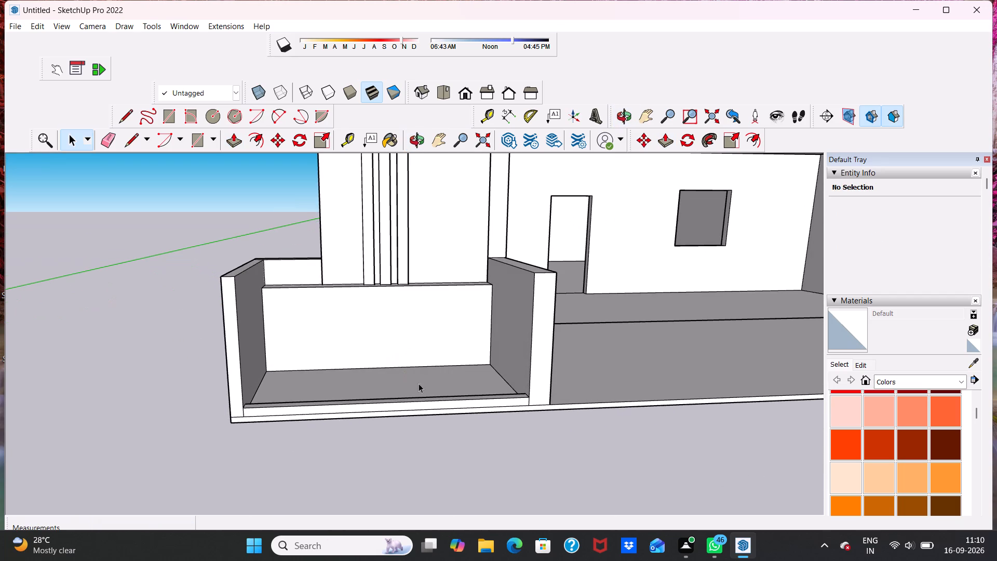
key(space)
scroll(423, 389, down, 1)
middle_drag(423, 389, 384, 414)
scroll(414, 353, down, 9)
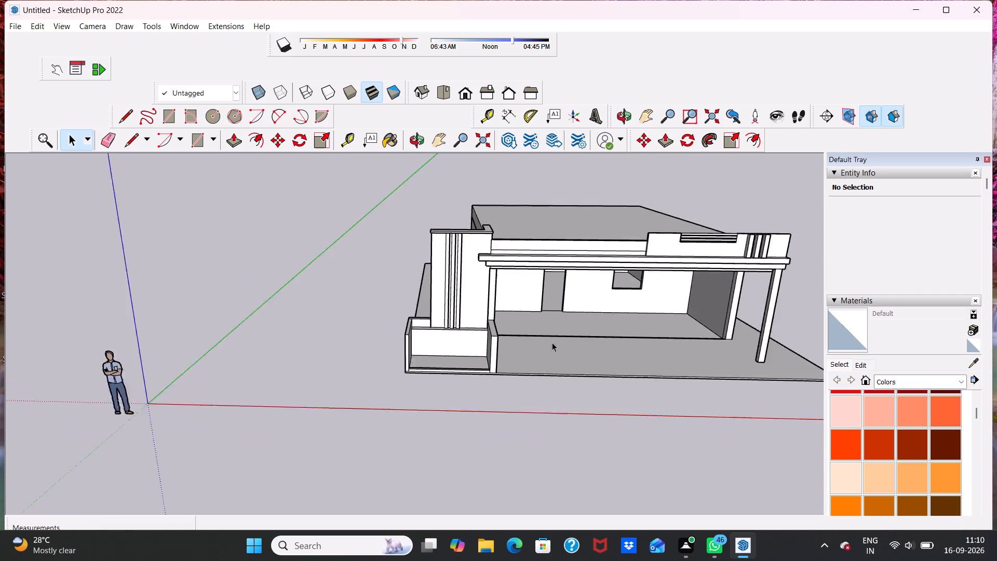
scroll(552, 342, down, 2)
middle_drag(553, 342, 547, 291)
scroll(619, 287, up, 3)
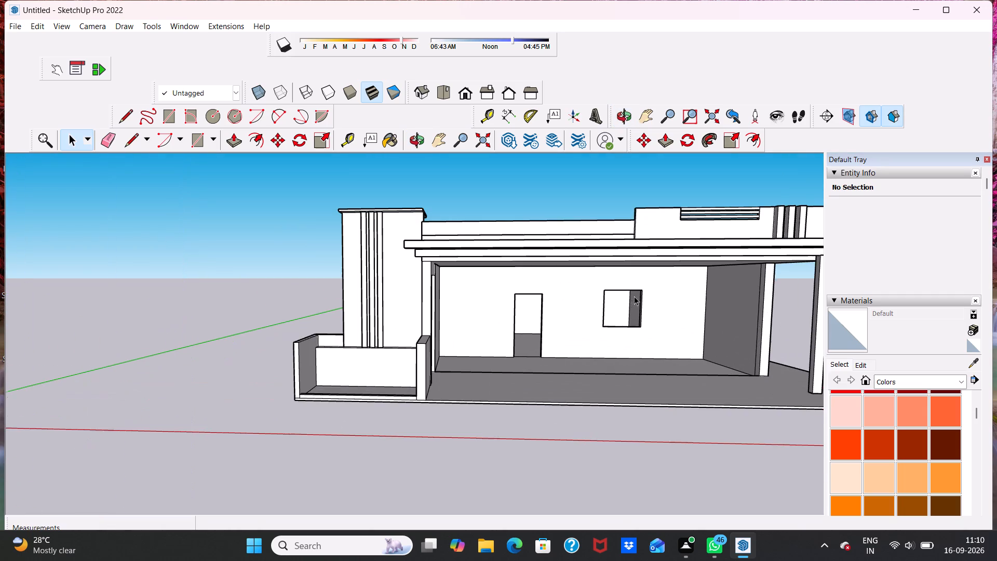
middle_drag(634, 304, 672, 330)
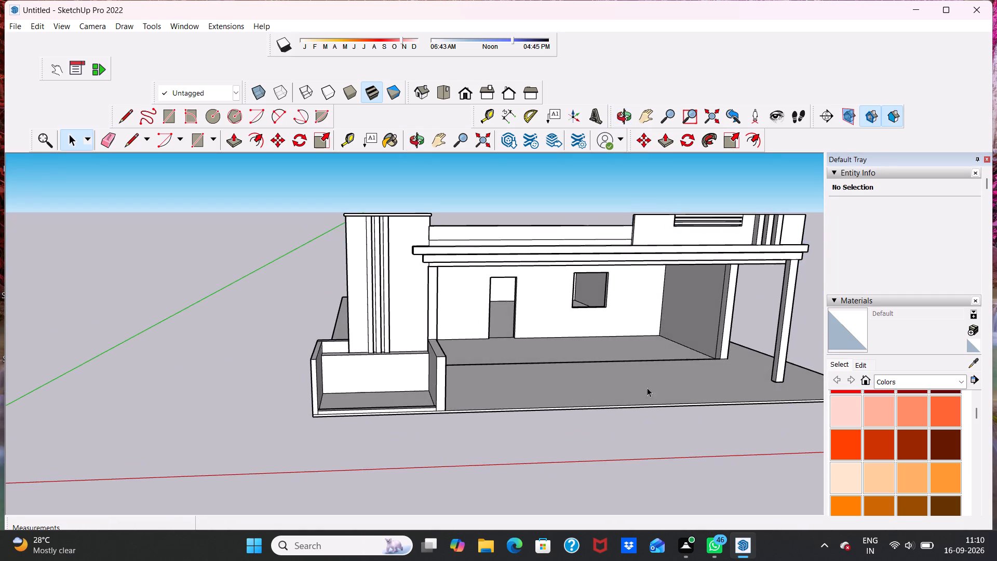
middle_drag(647, 386, 578, 413)
scroll(487, 418, up, 5)
middle_drag(494, 368, 491, 379)
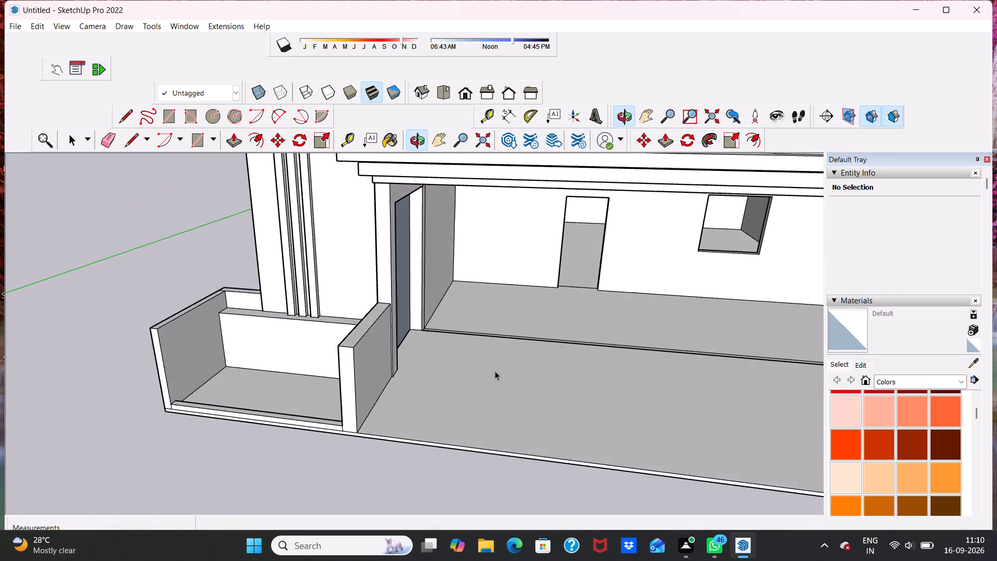
scroll(497, 347, up, 5)
middle_drag(494, 330, 578, 274)
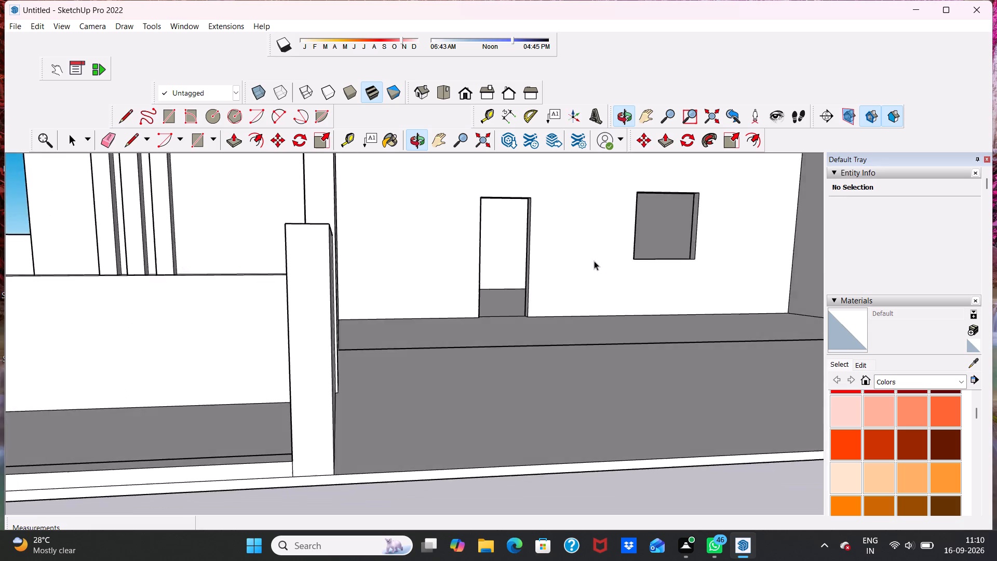
scroll(603, 268, down, 9)
middle_drag(536, 295, 495, 285)
scroll(661, 254, down, 4)
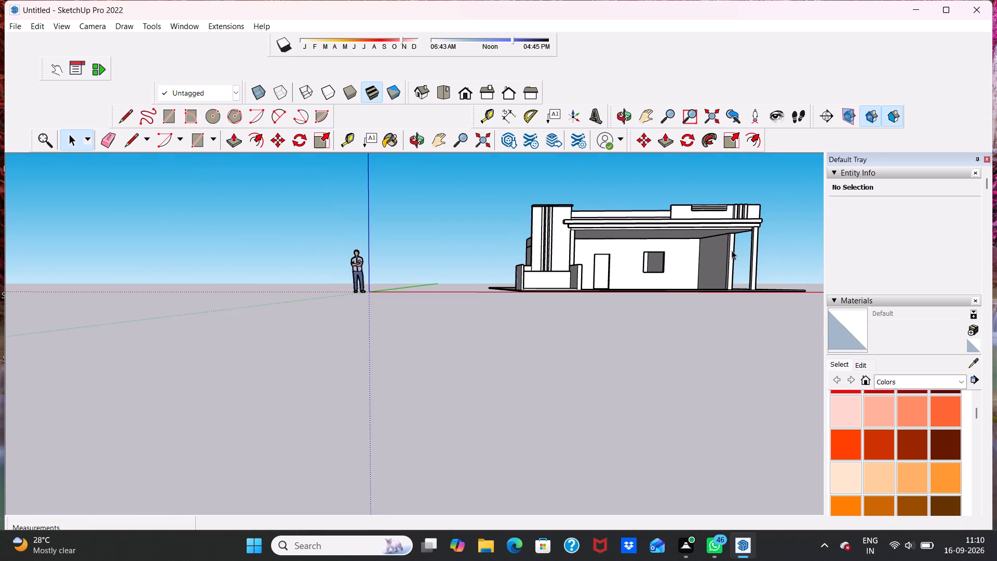
middle_drag(732, 250, 577, 368)
middle_drag(678, 337, 648, 284)
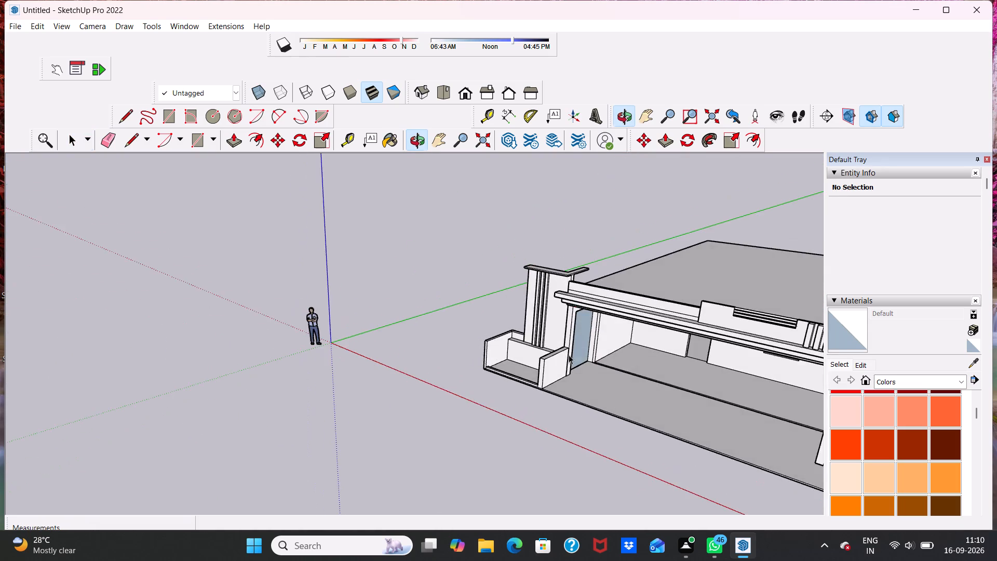
Push/Pull the blue-shaded, door-shaped face in the porch's side wall, beside the tall wall, by about 5 15/16".
scroll(571, 355, up, 8)
click(583, 340)
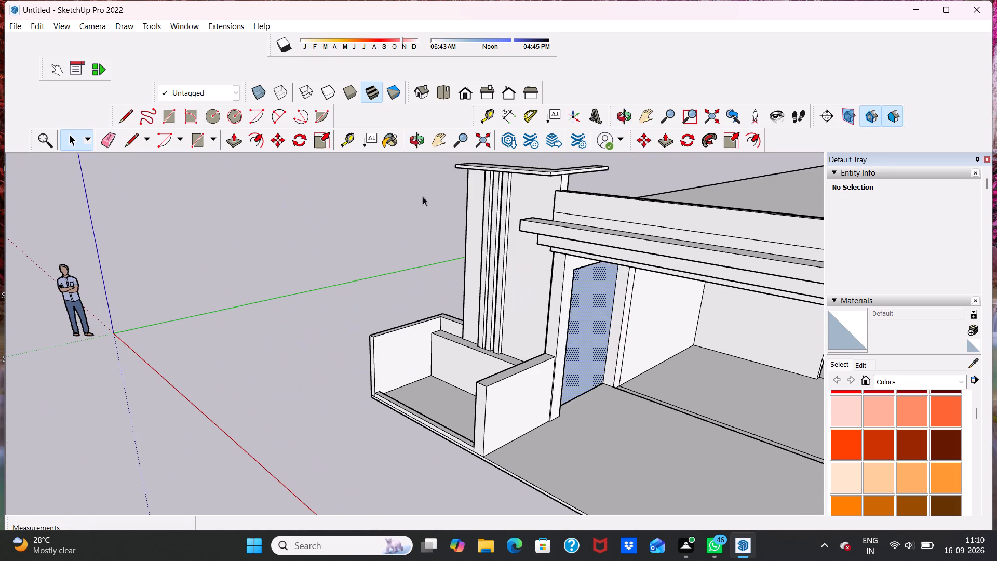
click(231, 144)
drag(578, 311, 583, 312)
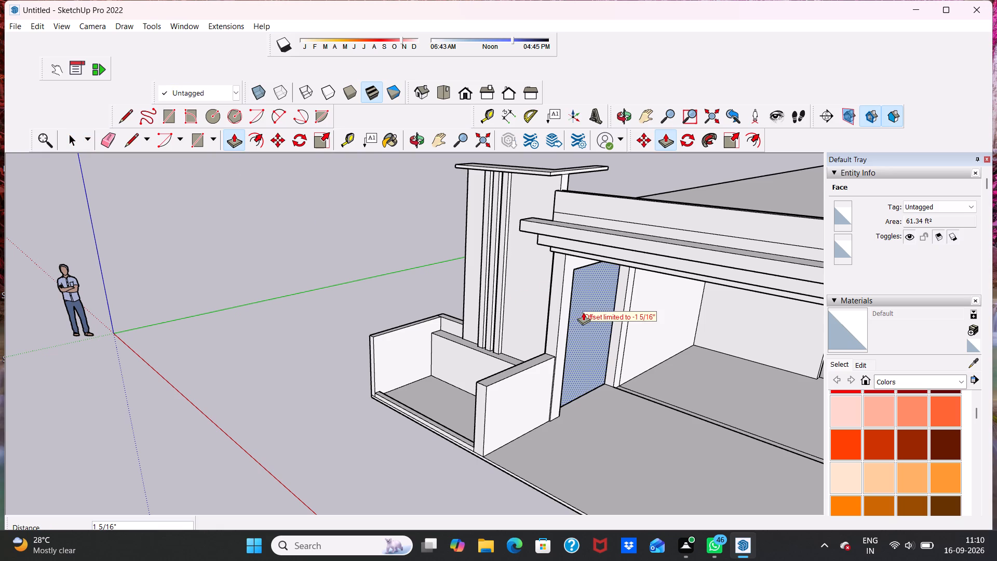
drag(583, 312, 585, 314)
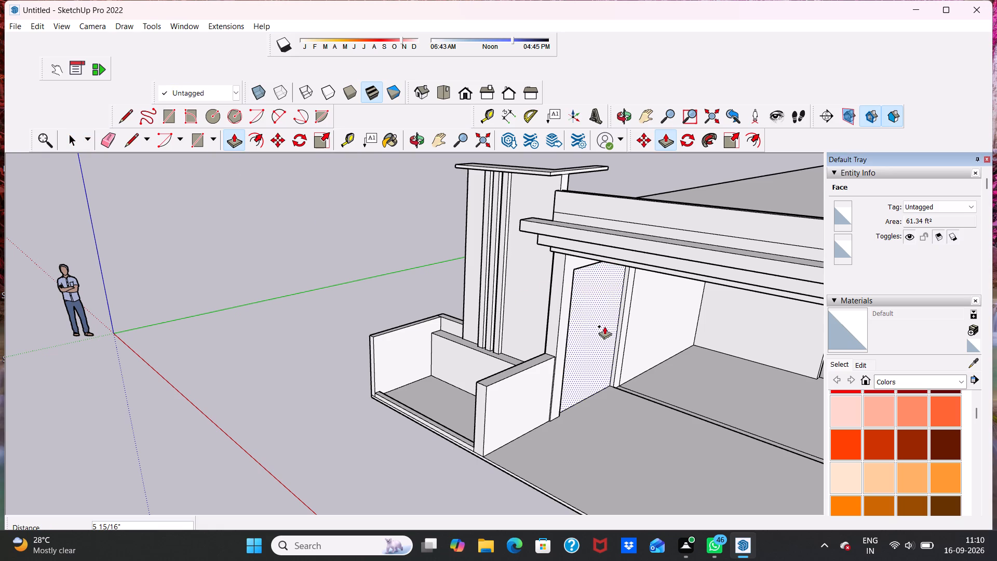
key(space)
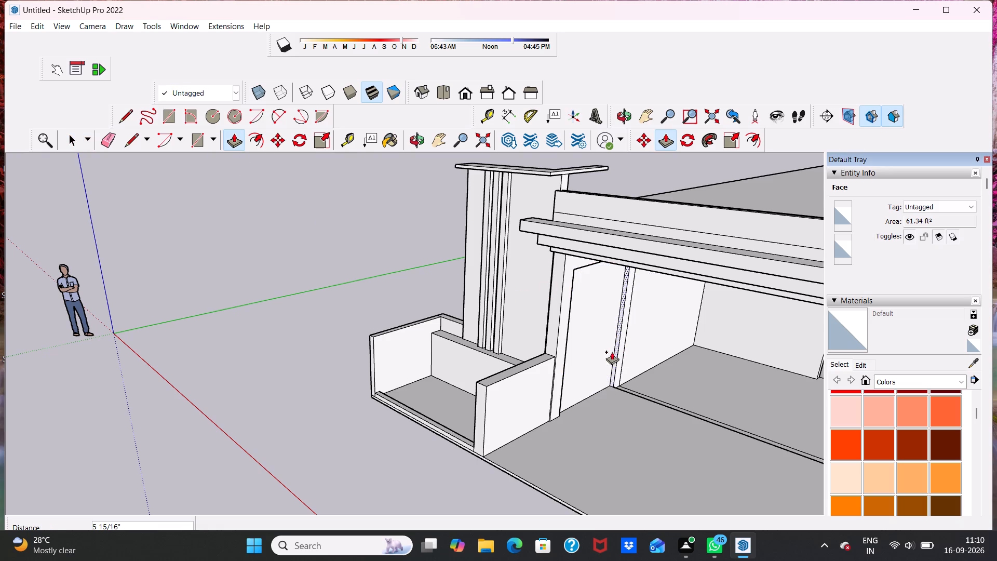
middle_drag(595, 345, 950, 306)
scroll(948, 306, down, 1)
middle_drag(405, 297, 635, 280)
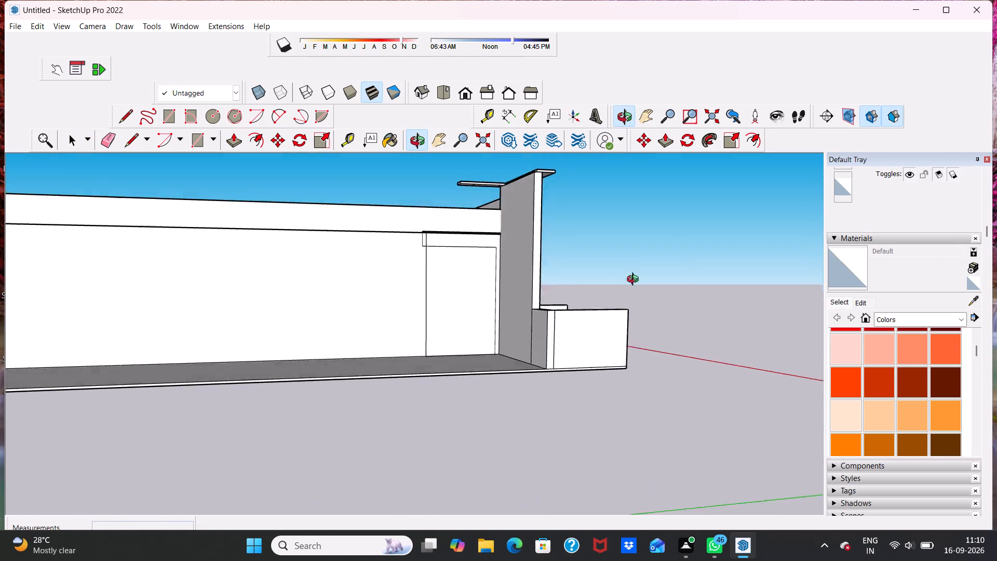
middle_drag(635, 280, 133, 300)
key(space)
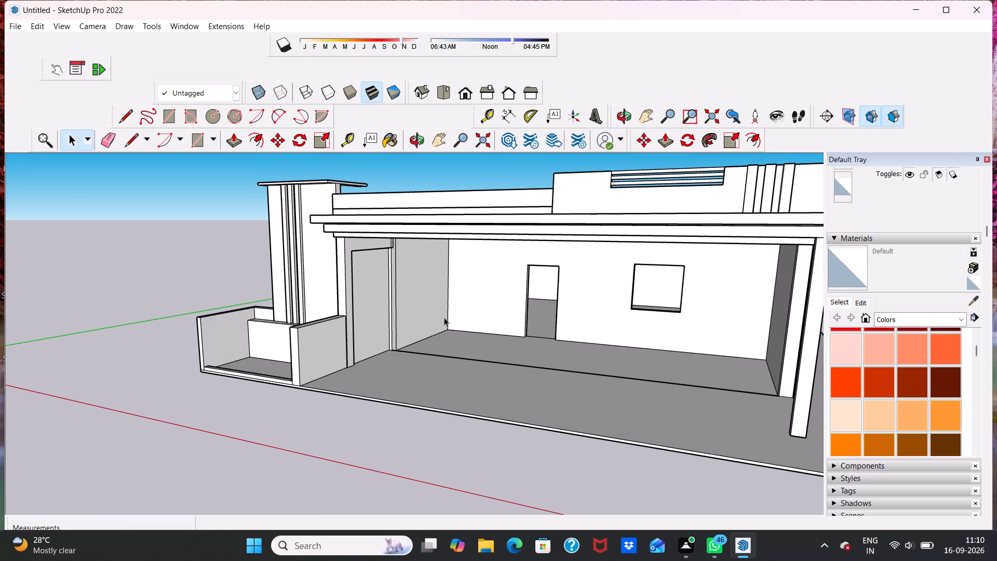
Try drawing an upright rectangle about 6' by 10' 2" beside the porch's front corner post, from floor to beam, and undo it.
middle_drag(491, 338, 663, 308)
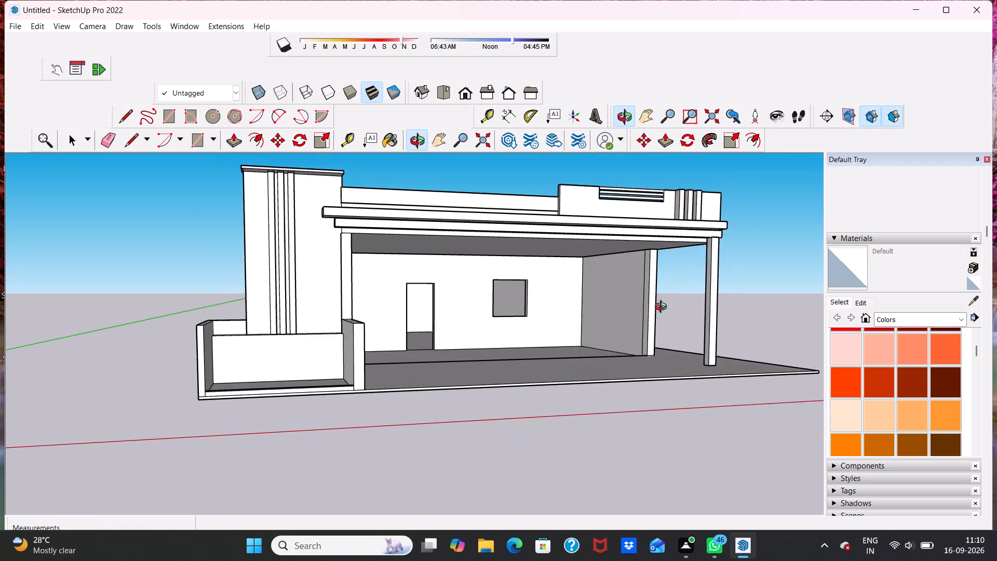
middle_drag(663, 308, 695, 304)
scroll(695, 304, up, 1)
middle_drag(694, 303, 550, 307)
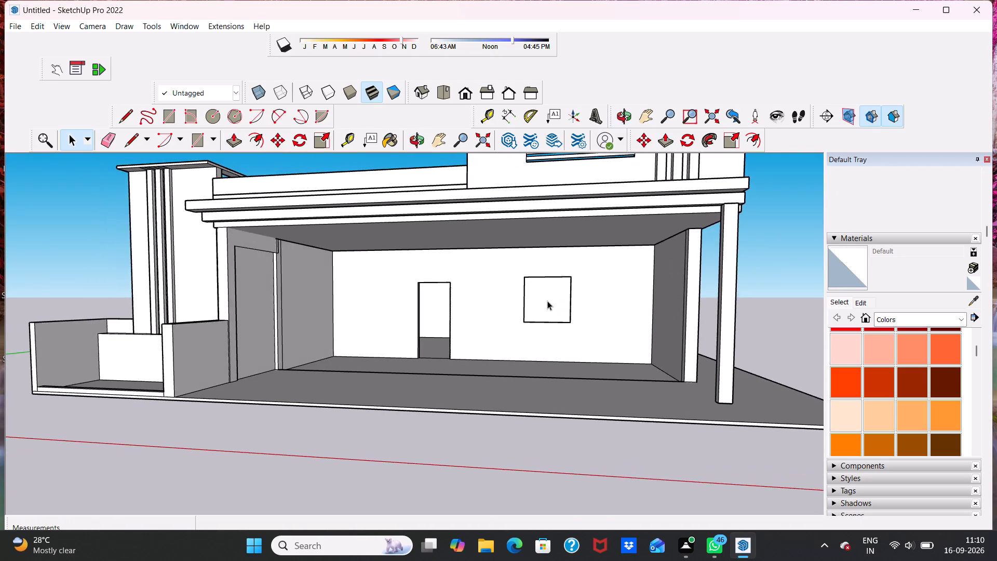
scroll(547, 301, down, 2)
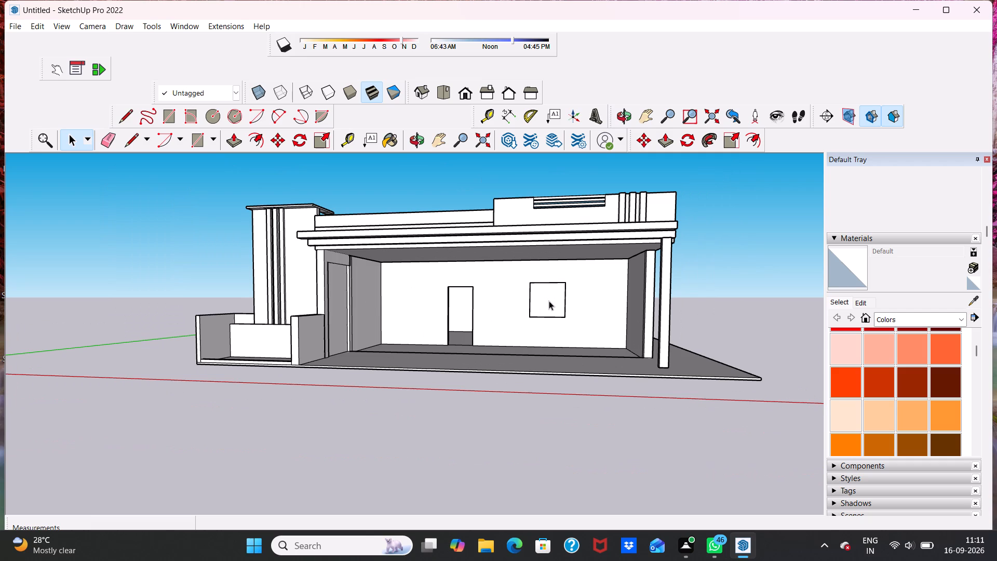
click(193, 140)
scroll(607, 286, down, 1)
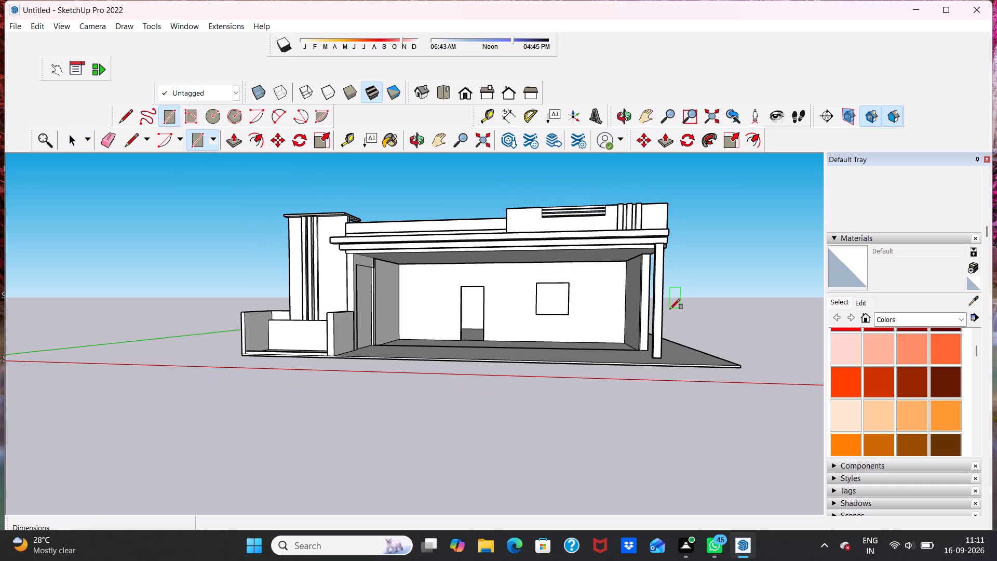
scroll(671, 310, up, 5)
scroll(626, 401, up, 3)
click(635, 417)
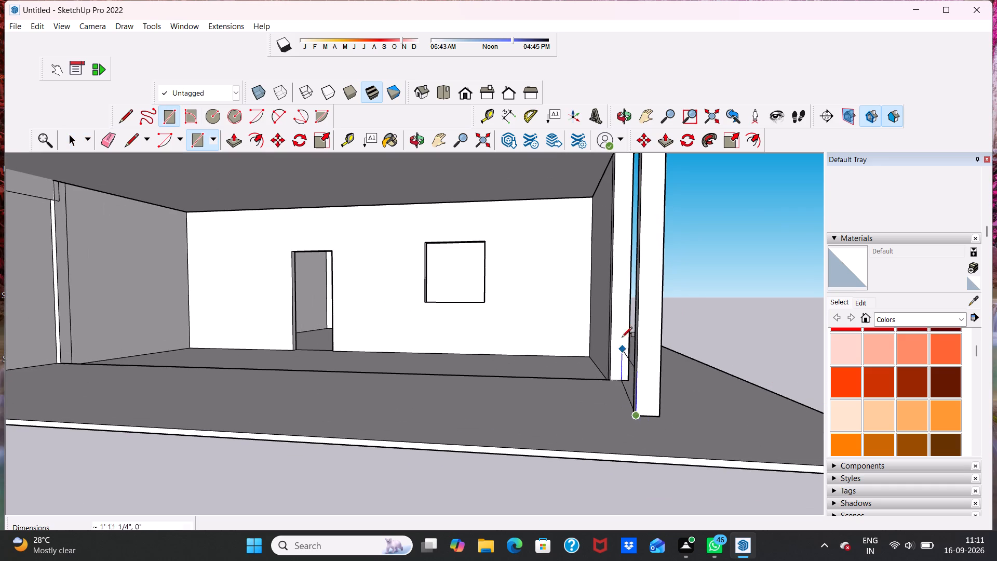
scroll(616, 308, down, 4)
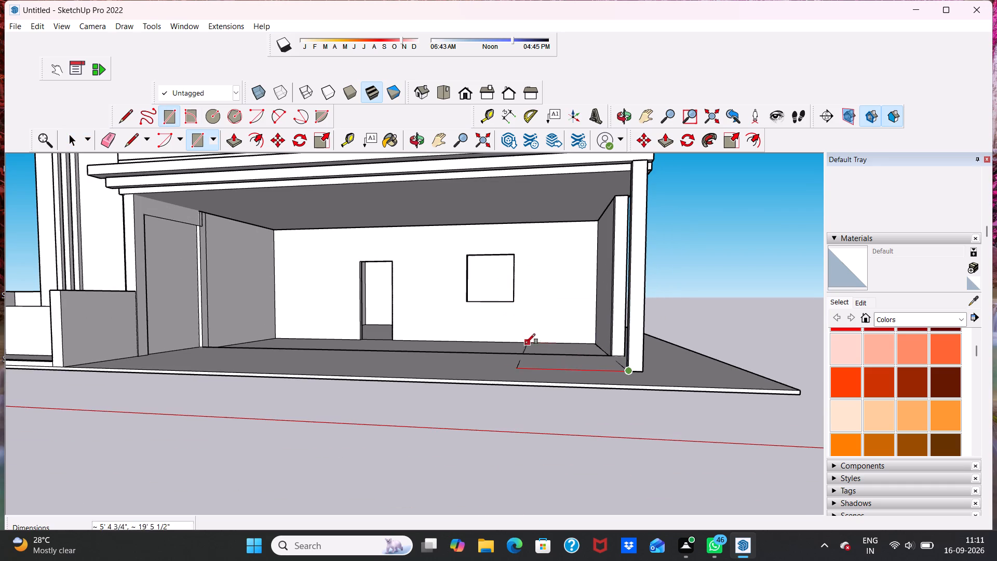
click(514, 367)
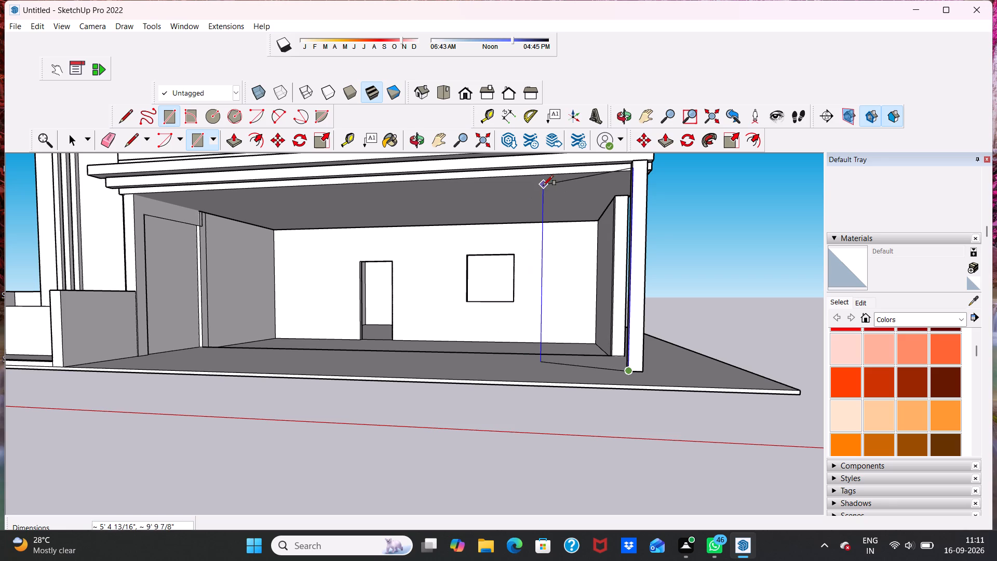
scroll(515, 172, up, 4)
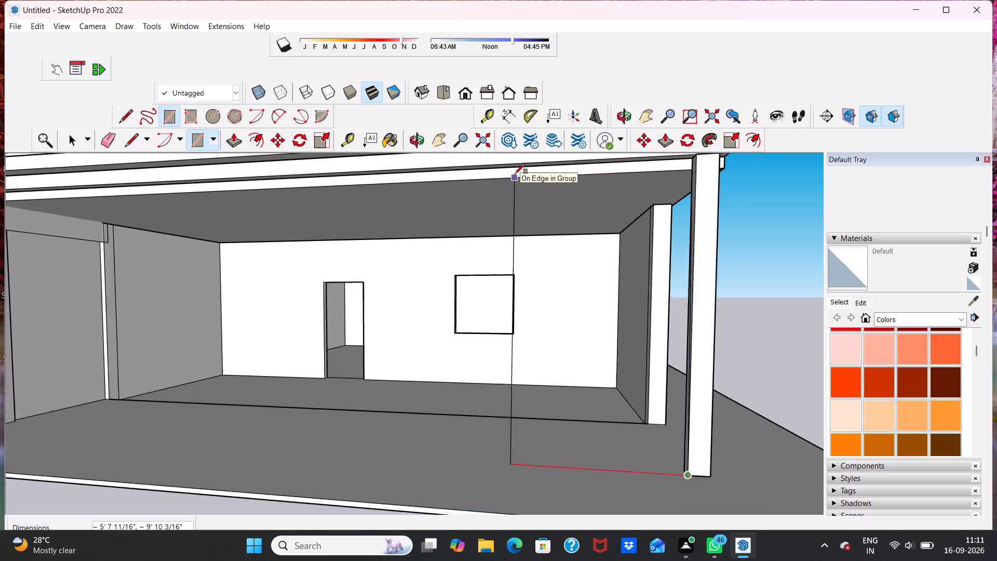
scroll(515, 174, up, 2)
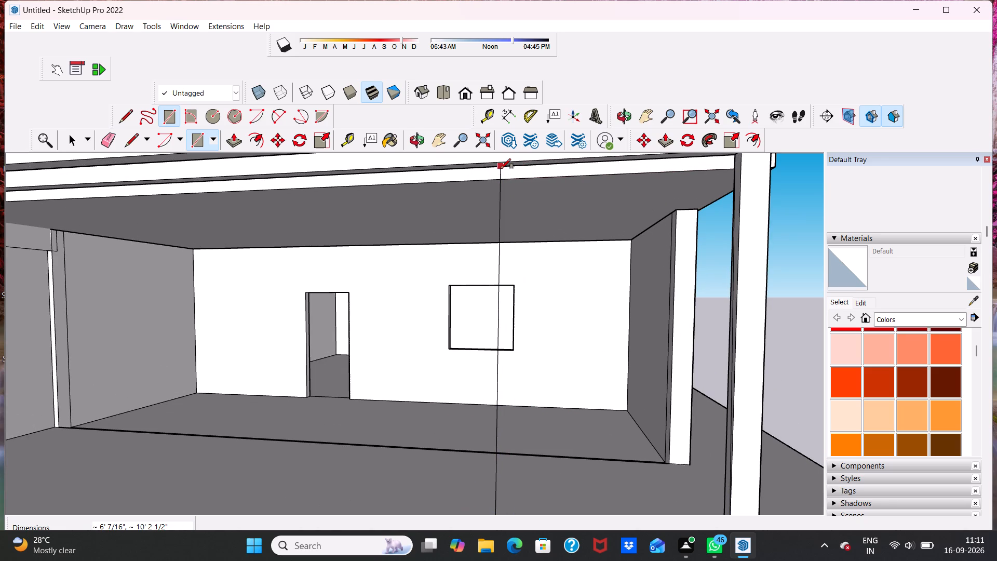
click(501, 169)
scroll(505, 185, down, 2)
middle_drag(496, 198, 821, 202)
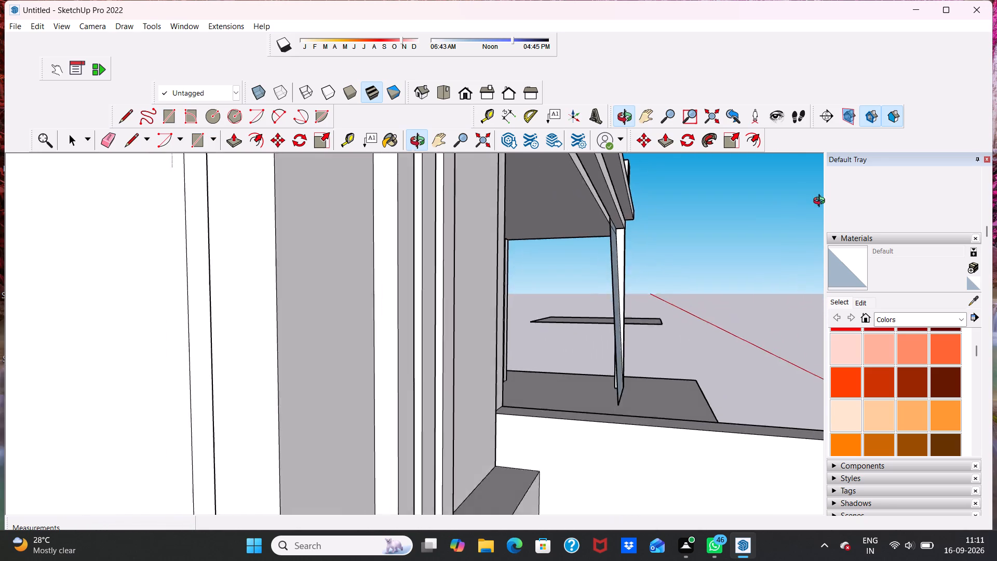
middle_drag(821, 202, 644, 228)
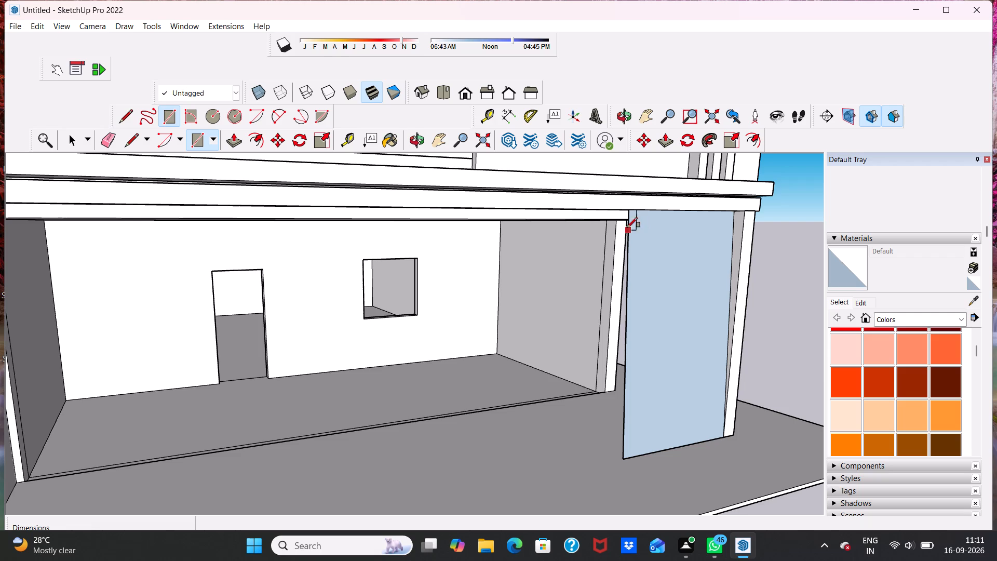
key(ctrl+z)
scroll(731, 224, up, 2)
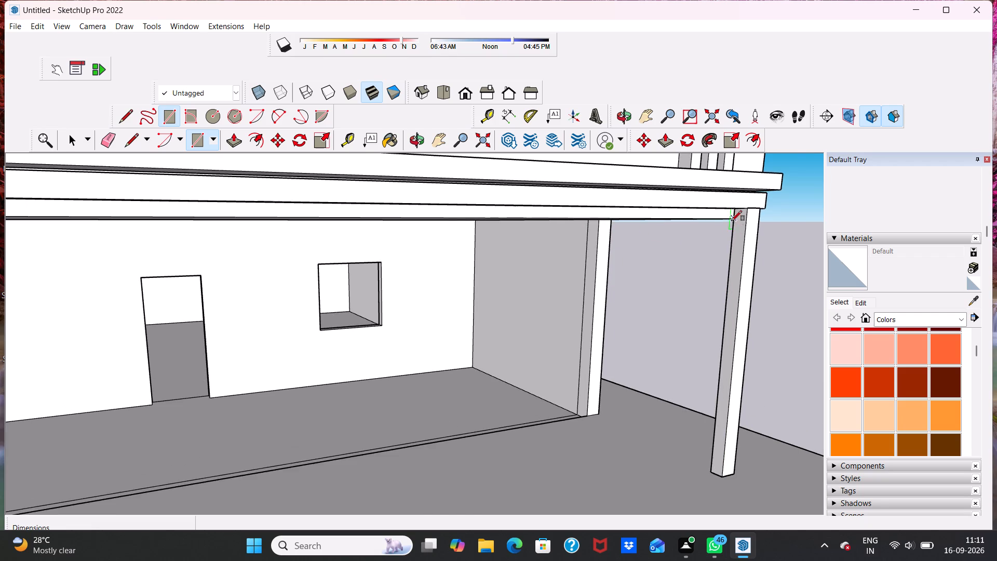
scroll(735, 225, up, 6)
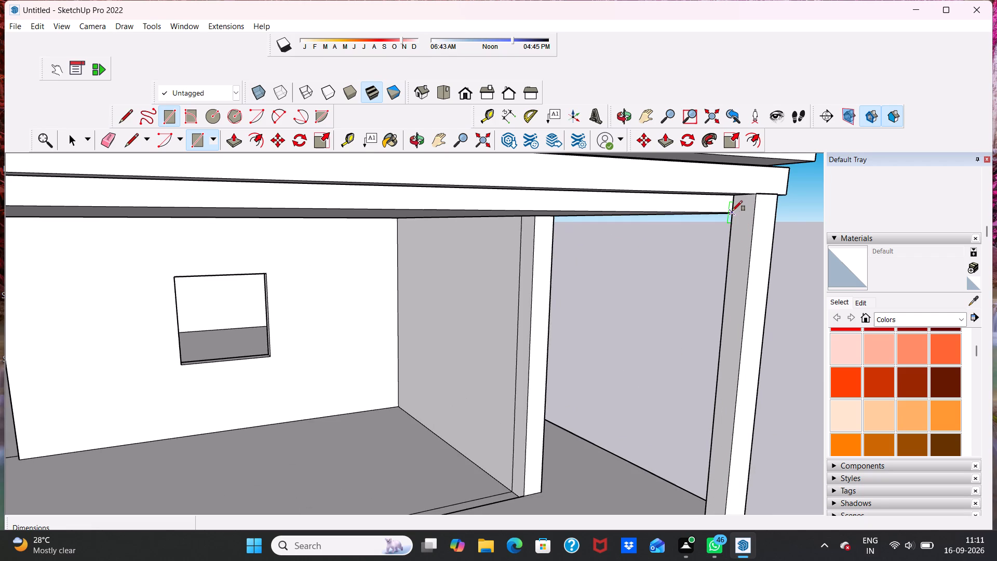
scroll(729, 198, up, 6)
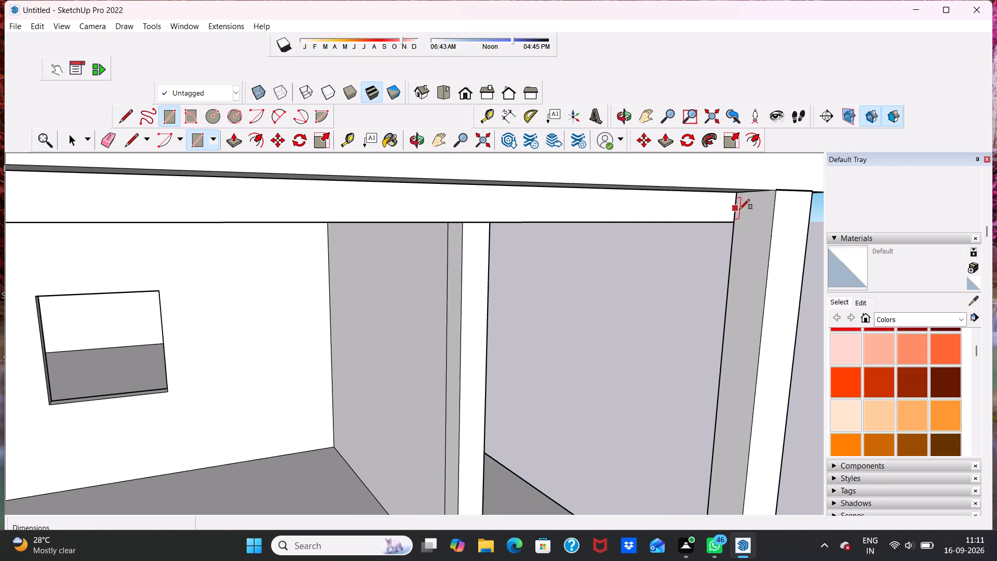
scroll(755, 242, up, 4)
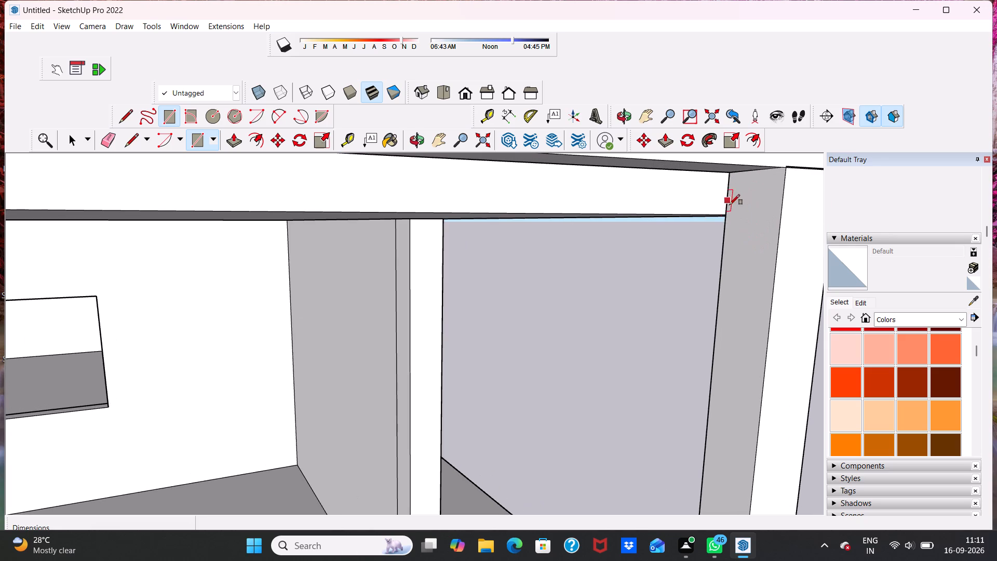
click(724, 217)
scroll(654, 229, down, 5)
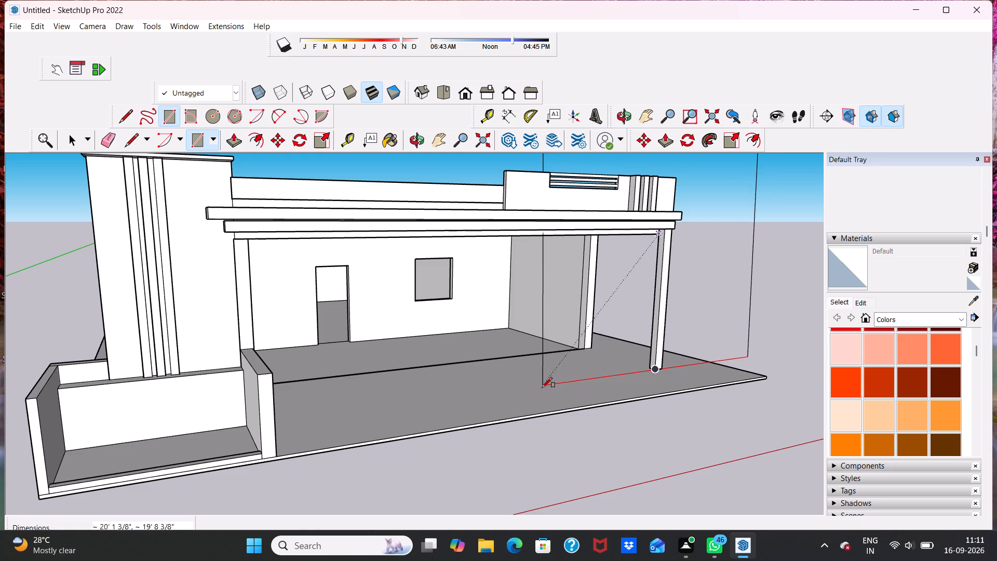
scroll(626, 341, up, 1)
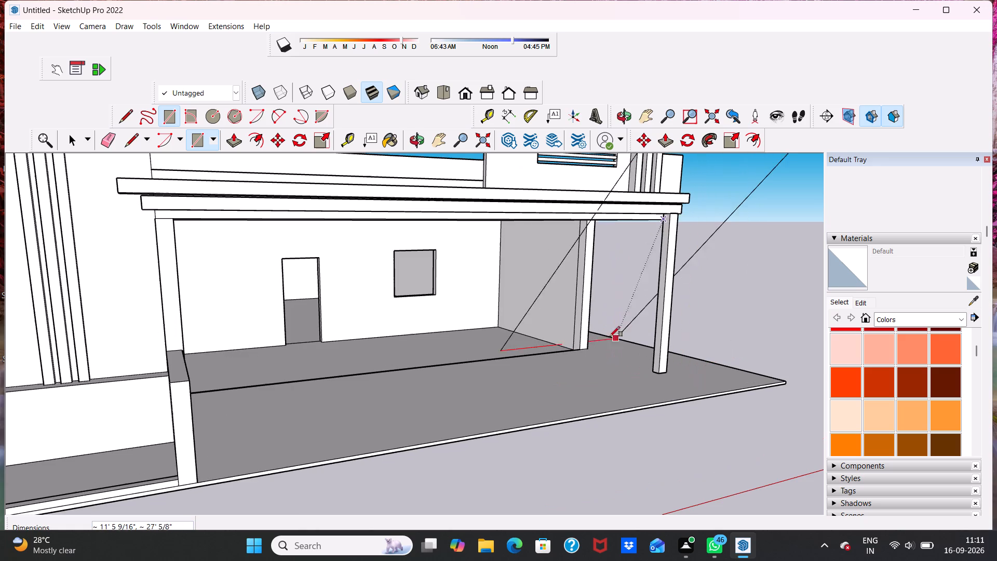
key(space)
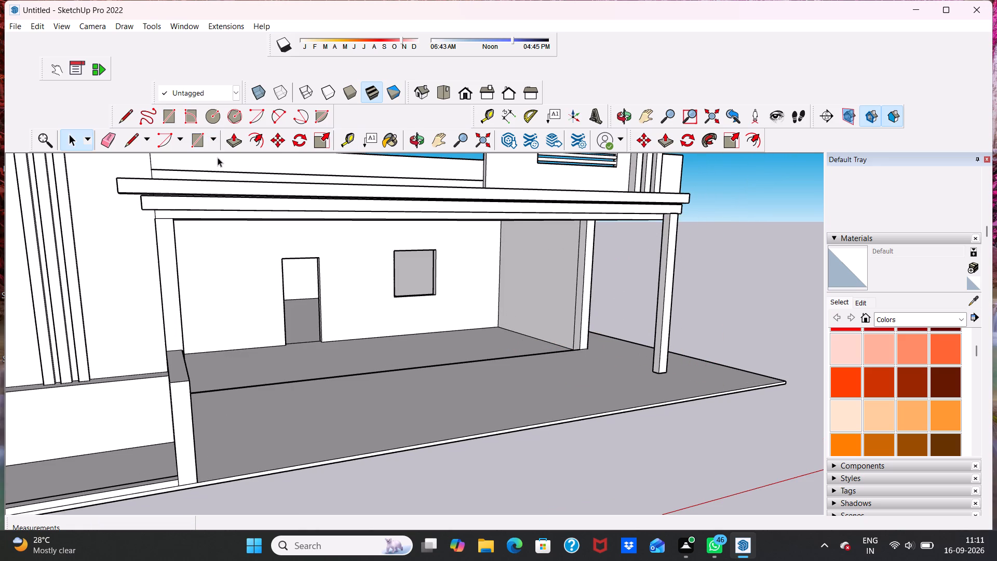
Draw a line about 4' 4" along the upper edge of the porch's front beam, starting at the corner post.
click(126, 114)
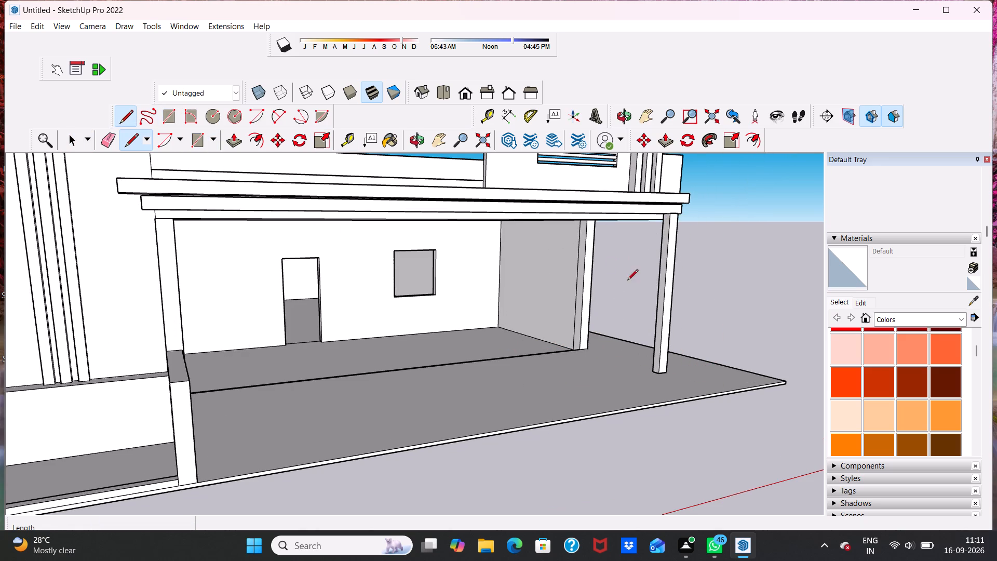
middle_drag(607, 270, 495, 246)
scroll(710, 195, up, 2)
scroll(666, 205, up, 5)
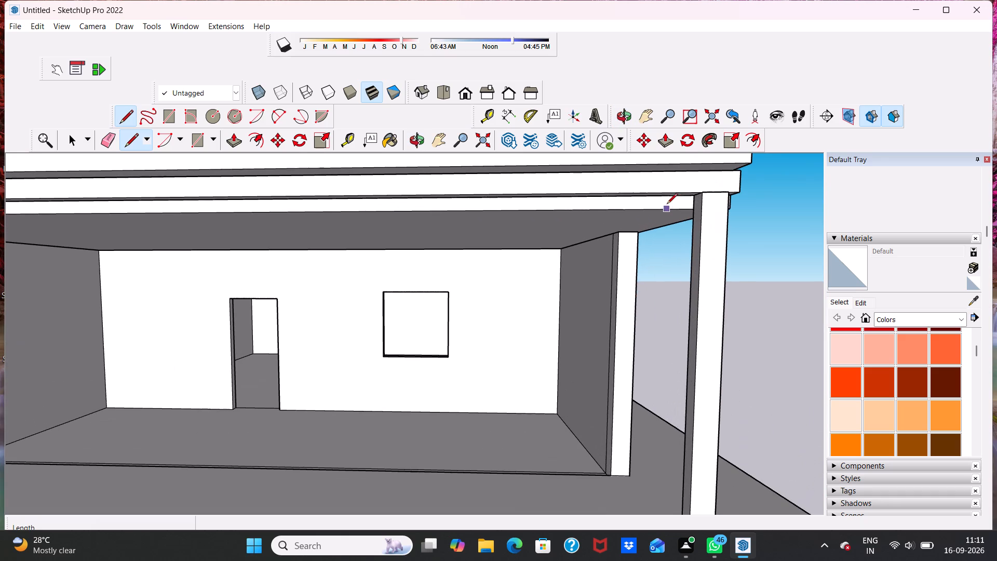
scroll(690, 202, up, 9)
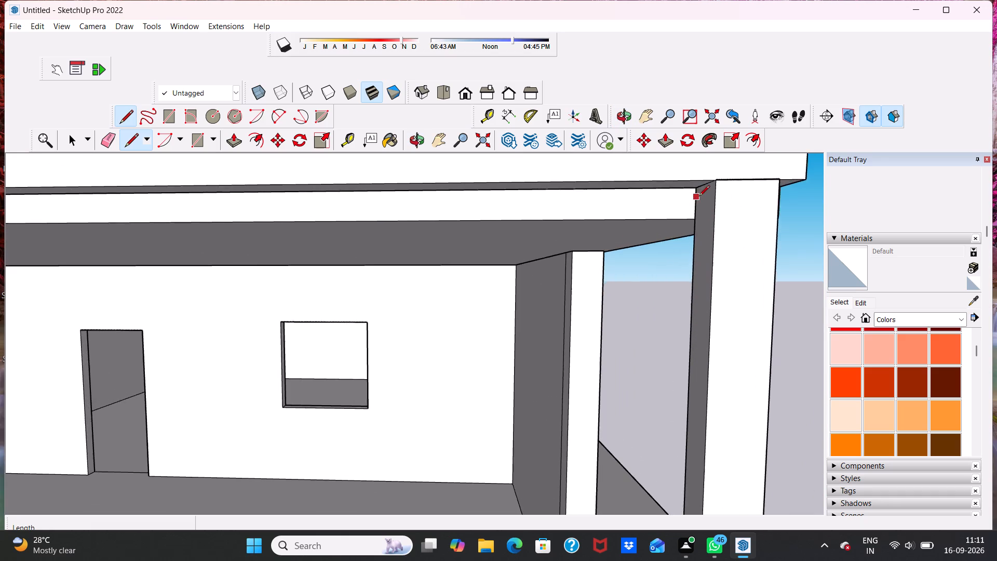
scroll(699, 197, up, 2)
click(694, 188)
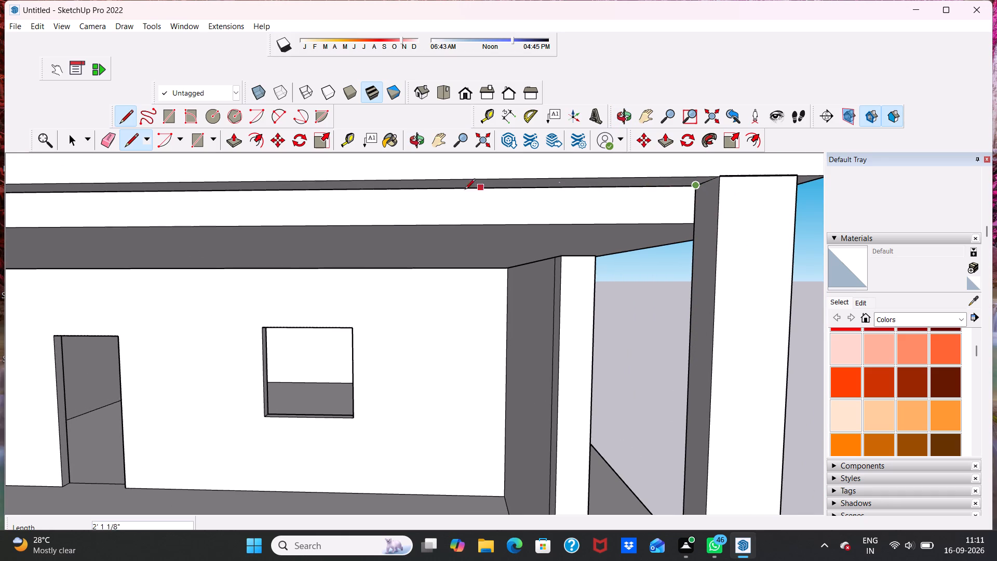
click(249, 192)
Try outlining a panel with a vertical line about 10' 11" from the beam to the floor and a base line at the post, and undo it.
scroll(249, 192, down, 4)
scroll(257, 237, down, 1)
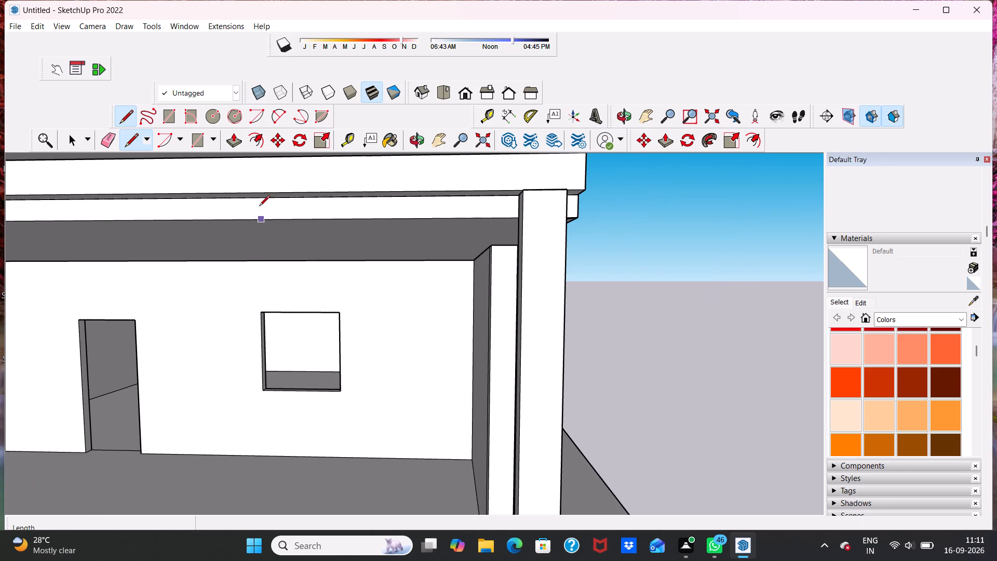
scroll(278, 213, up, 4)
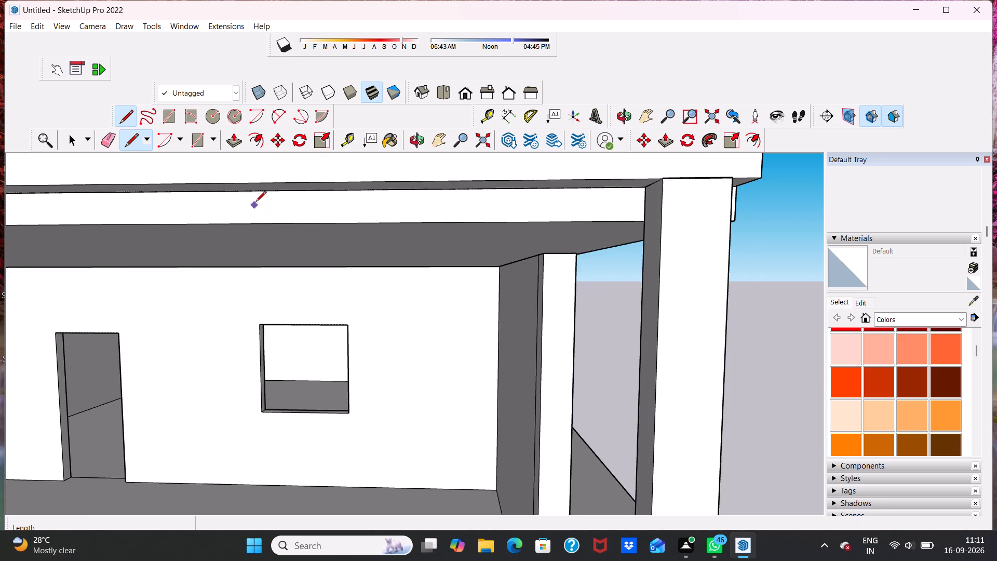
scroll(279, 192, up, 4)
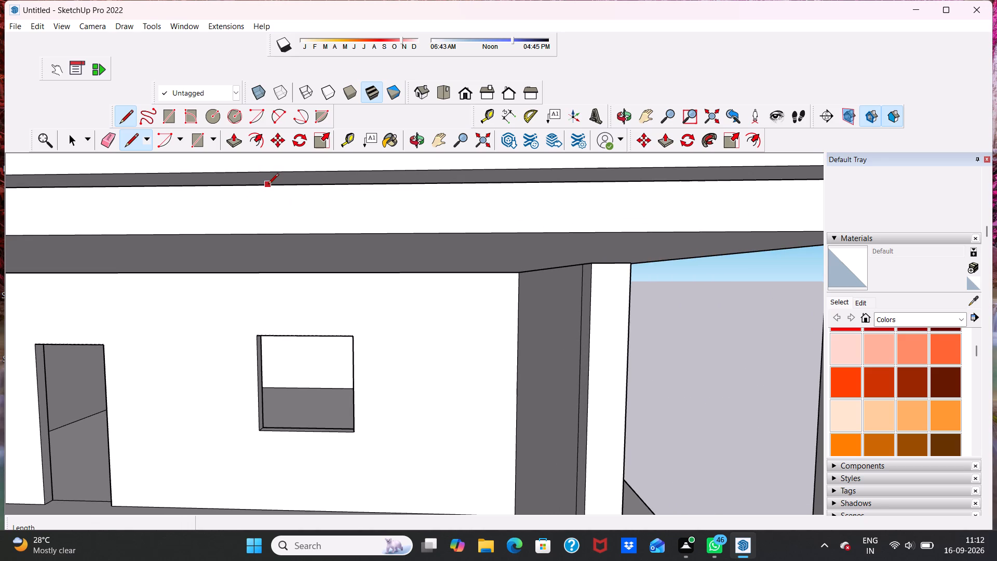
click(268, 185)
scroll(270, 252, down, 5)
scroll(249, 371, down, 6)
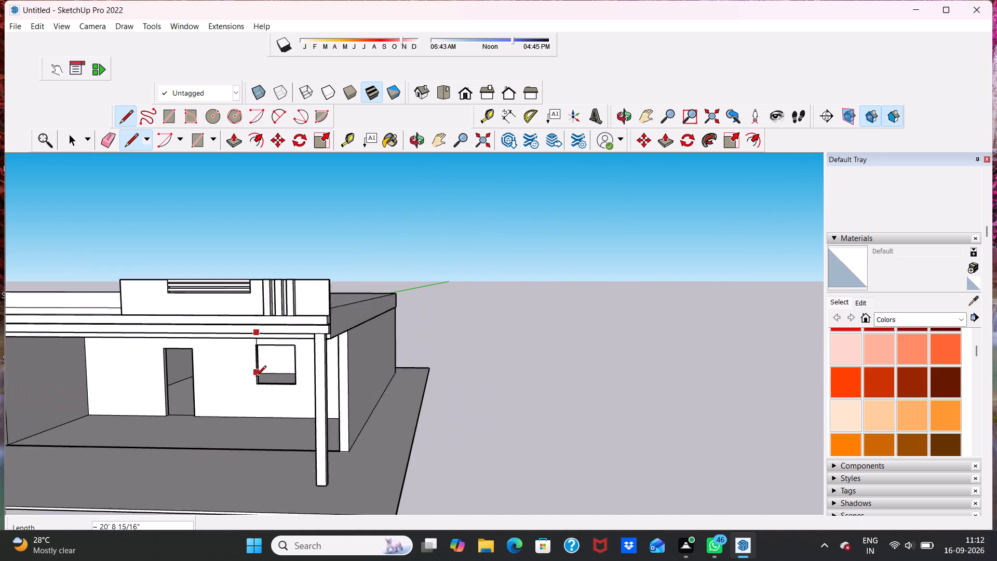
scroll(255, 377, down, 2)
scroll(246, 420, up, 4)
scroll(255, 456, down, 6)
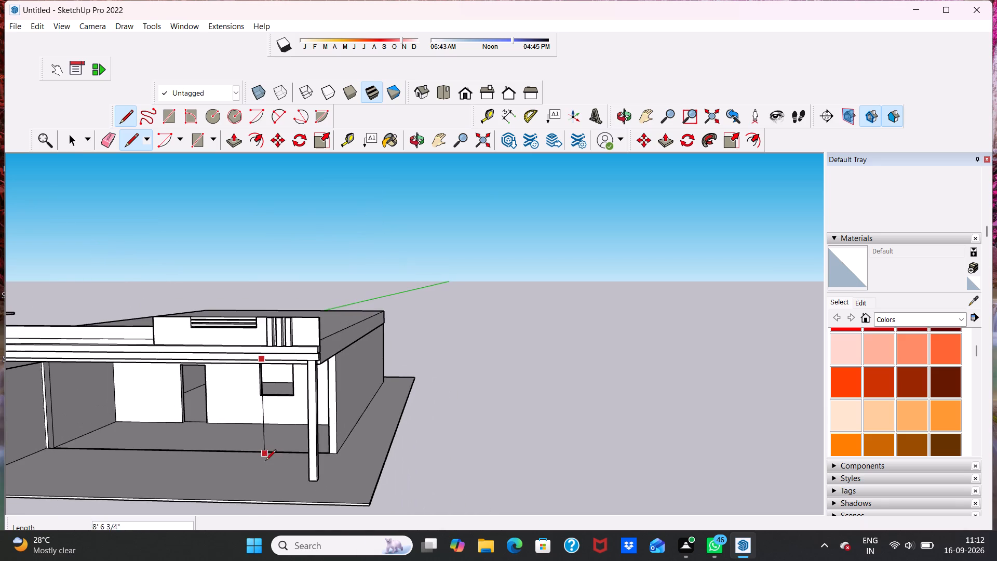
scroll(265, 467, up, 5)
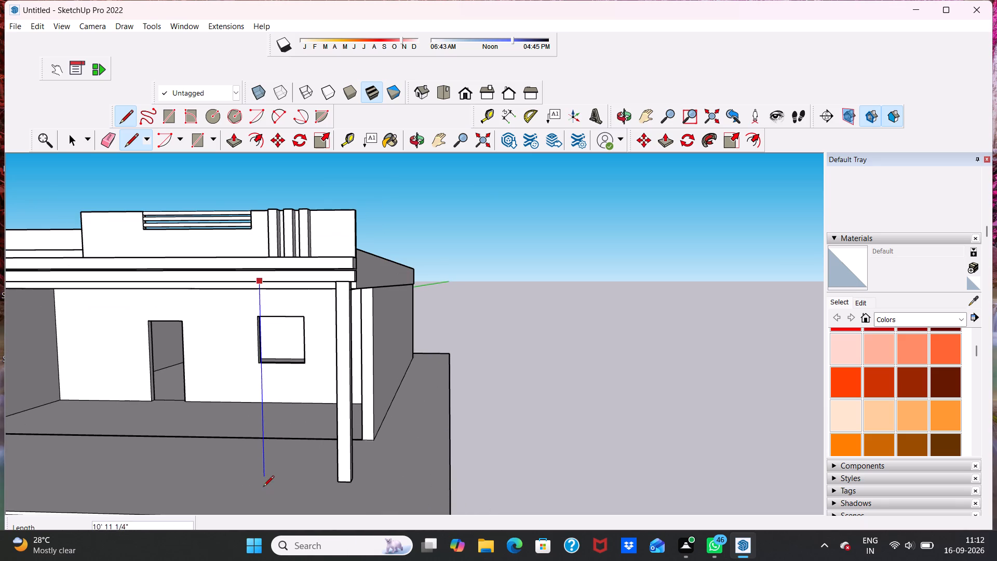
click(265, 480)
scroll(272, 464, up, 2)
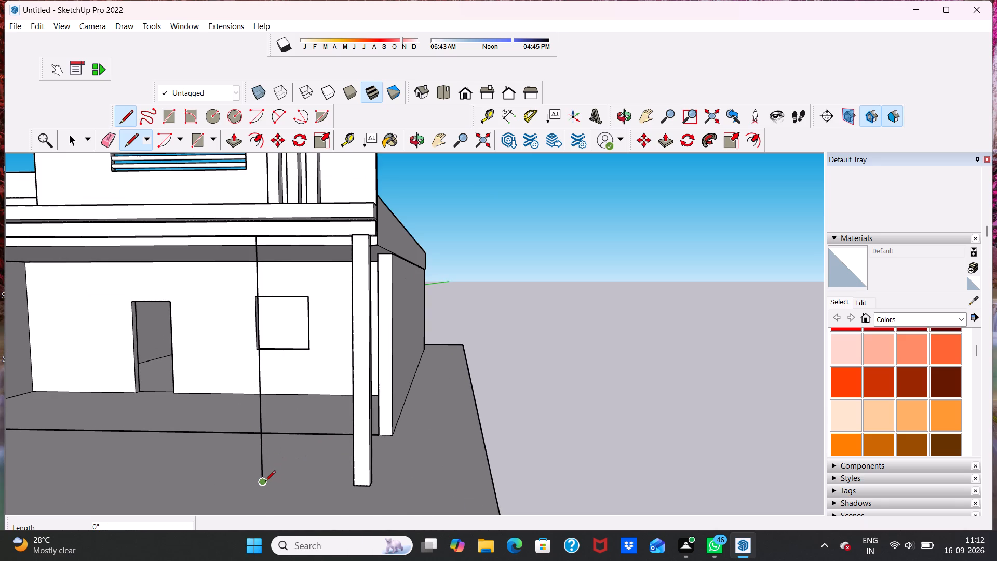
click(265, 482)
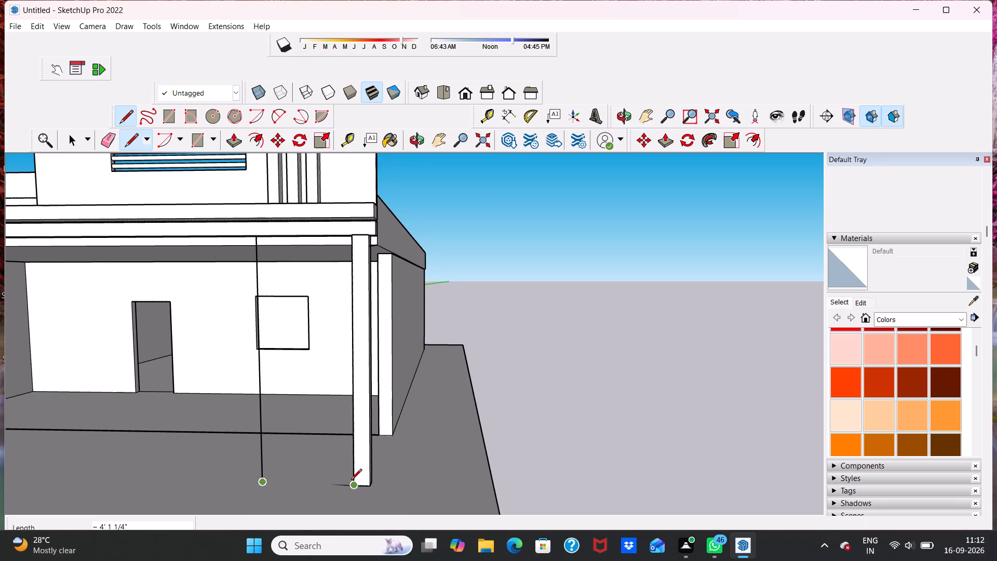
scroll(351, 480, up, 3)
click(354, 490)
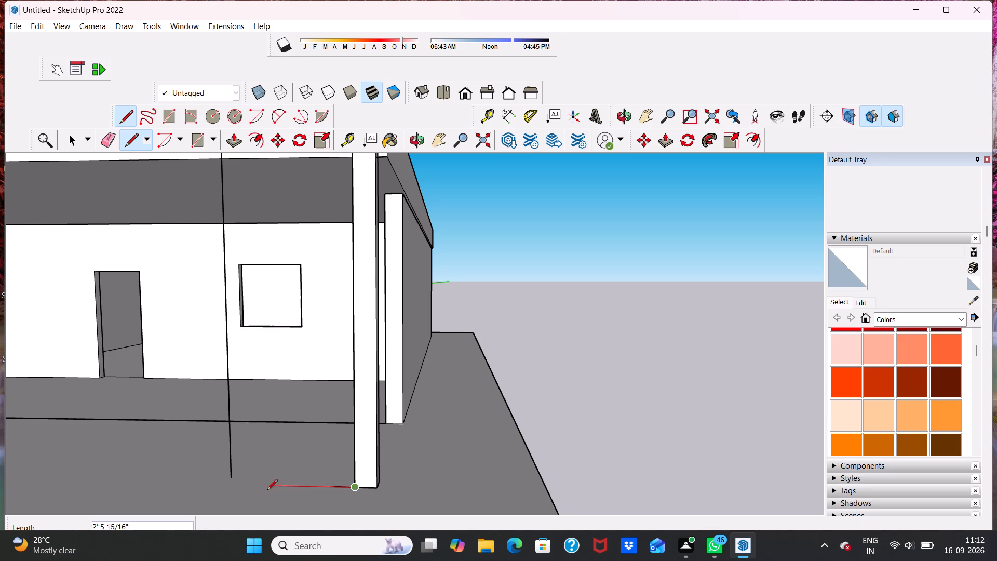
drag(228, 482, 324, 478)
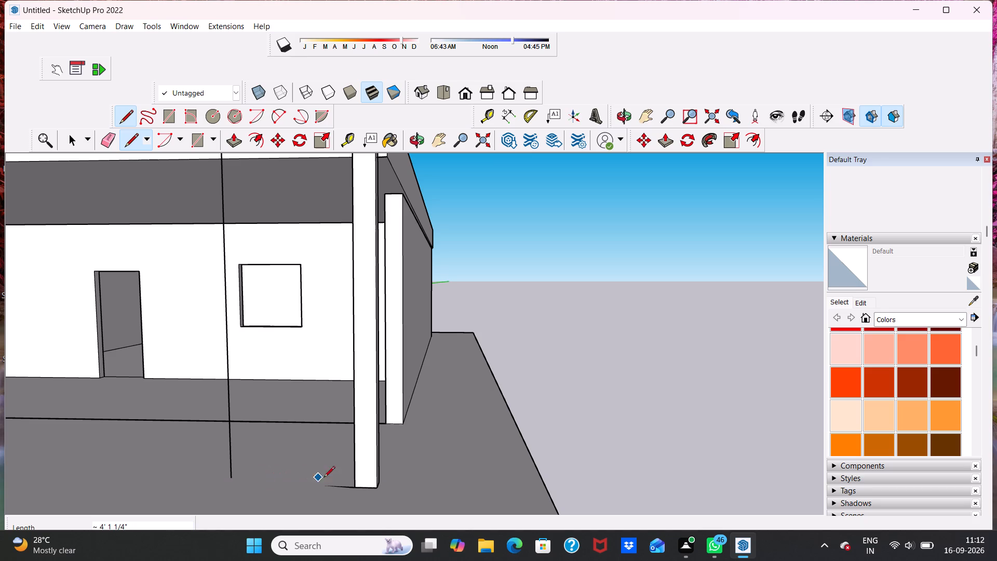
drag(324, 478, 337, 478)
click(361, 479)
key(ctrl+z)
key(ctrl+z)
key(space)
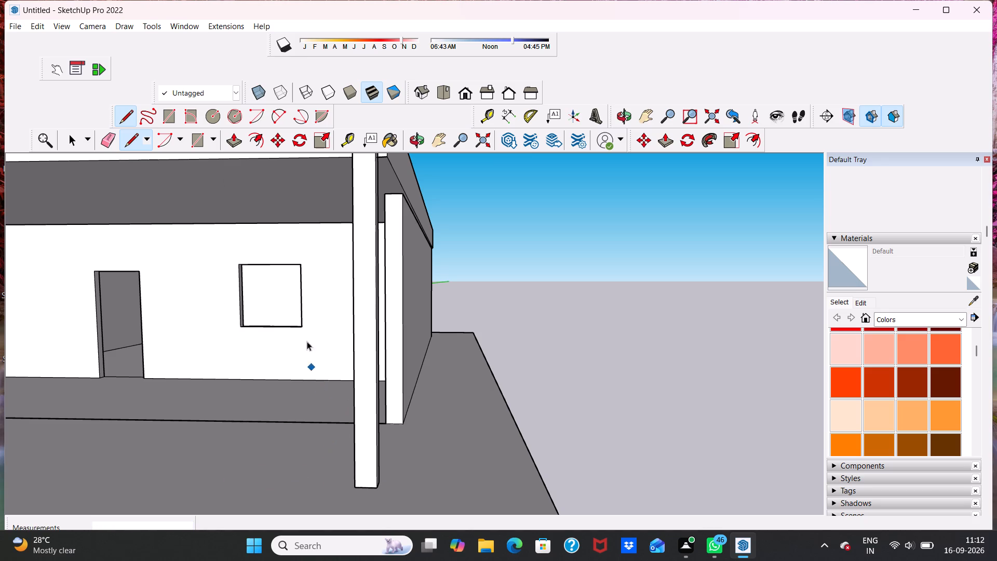
Copy the inner side face of the porch's front corner post about 4 9/16" away from the post, under the front beam.
click(165, 109)
scroll(324, 238, down, 1)
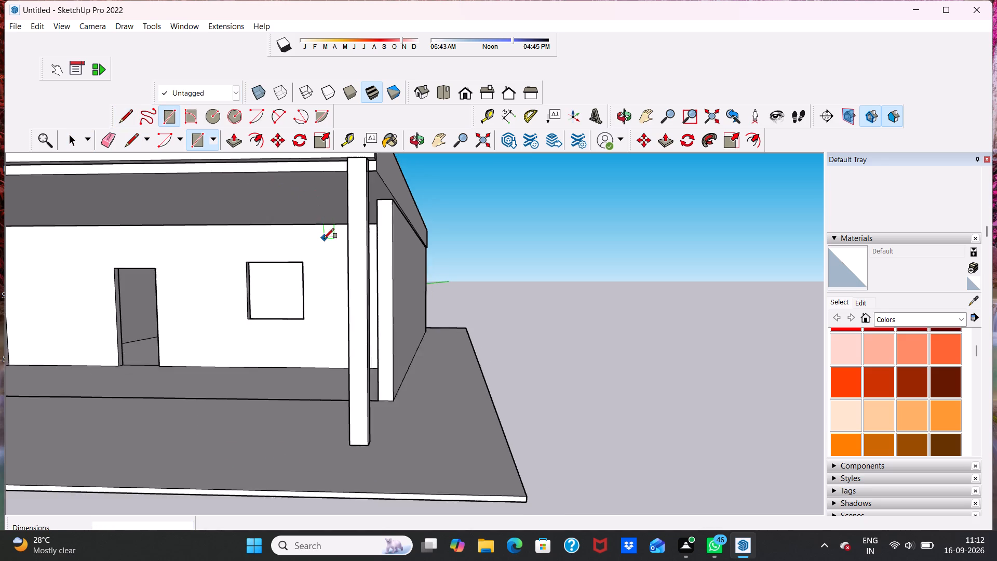
middle_drag(324, 238, 443, 239)
key(space)
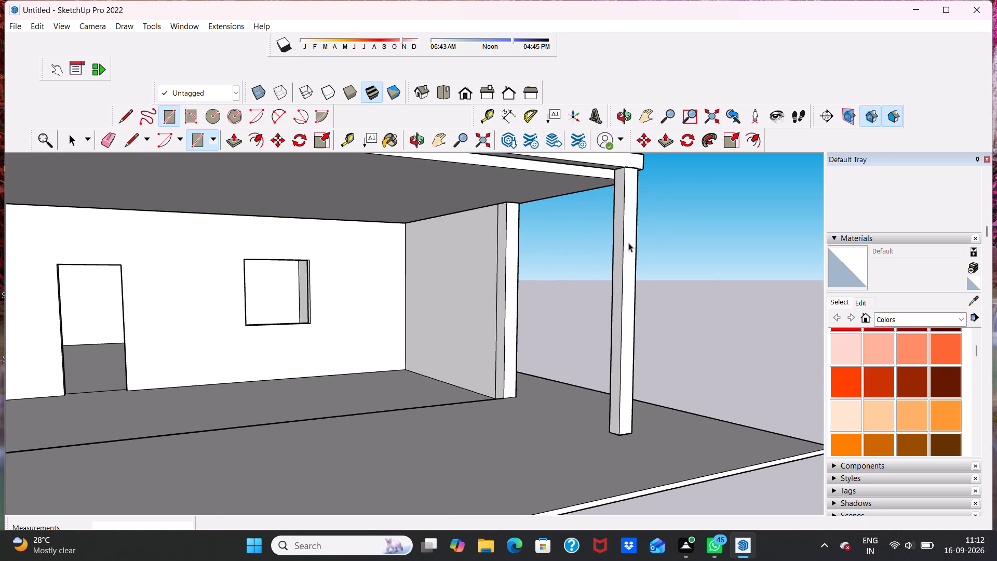
middle_drag(628, 243, 687, 249)
scroll(635, 242, up, 4)
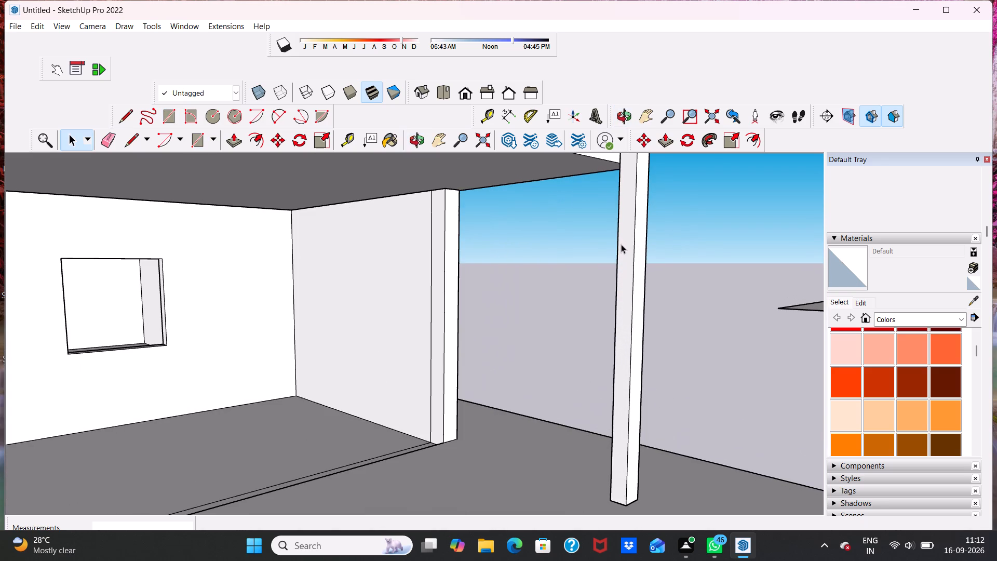
click(622, 244)
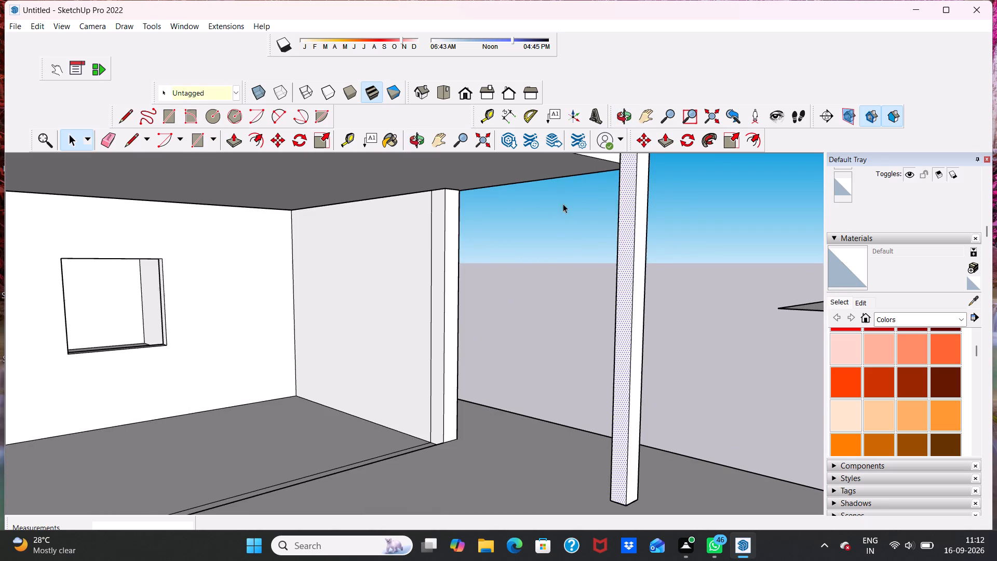
key(space)
middle_drag(637, 190, 641, 191)
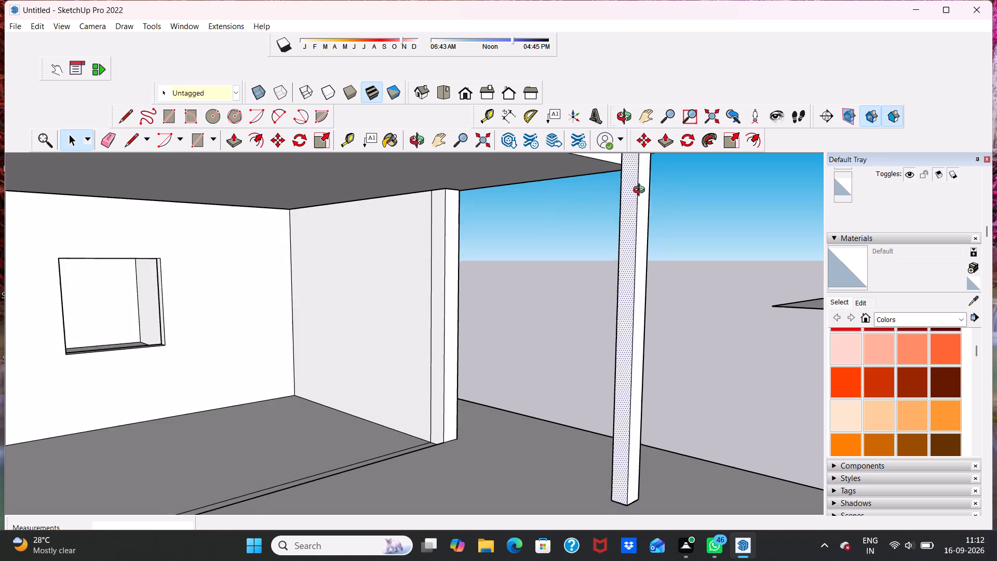
middle_drag(641, 191, 576, 229)
double_click(598, 230)
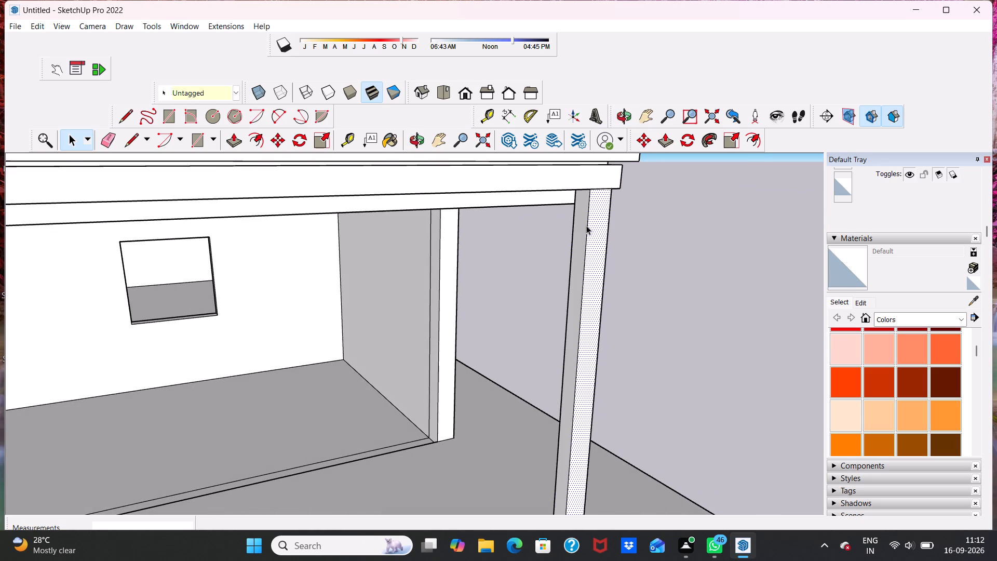
double_click(591, 223)
drag(594, 224, 595, 230)
click(577, 237)
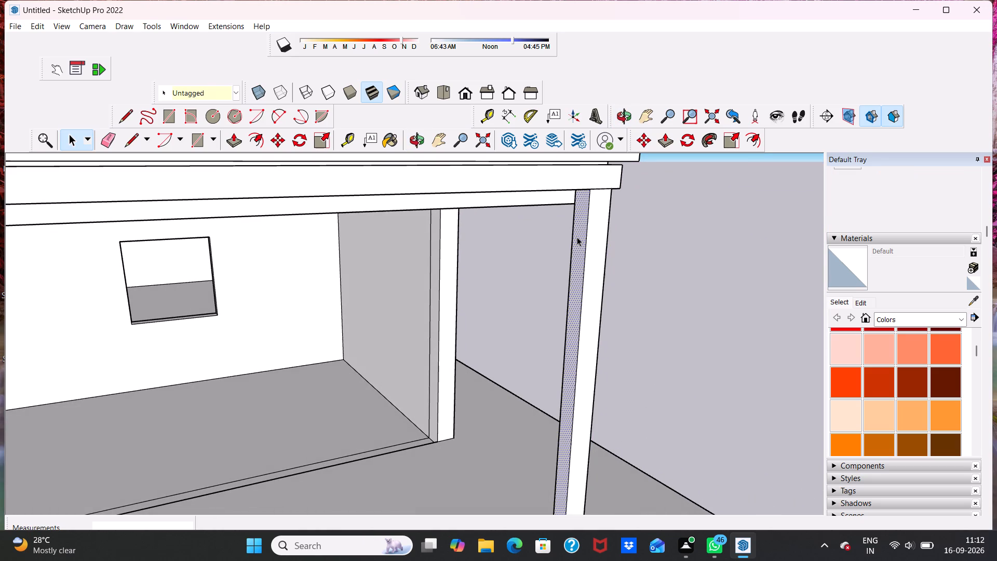
double_click(577, 237)
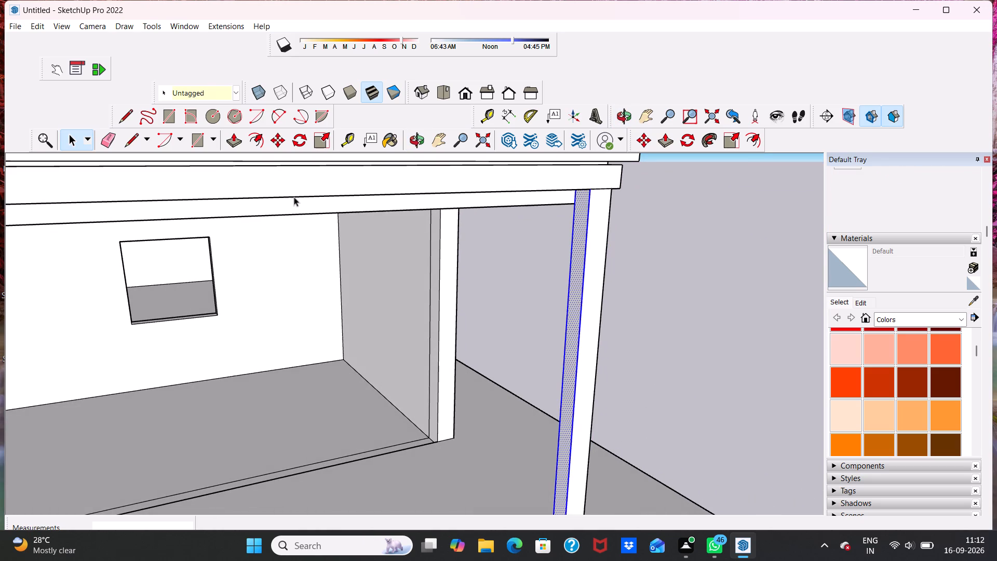
click(278, 139)
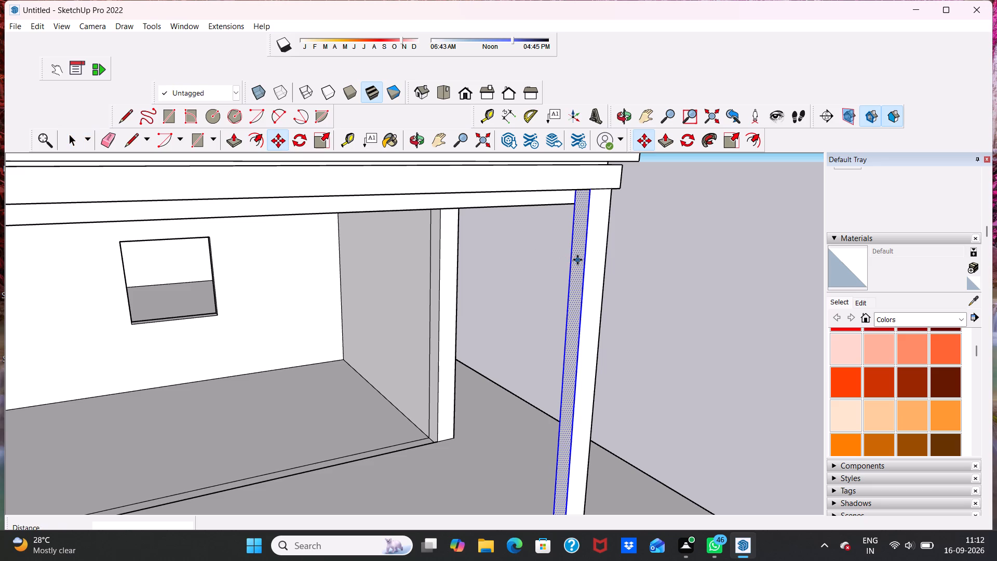
click(577, 260)
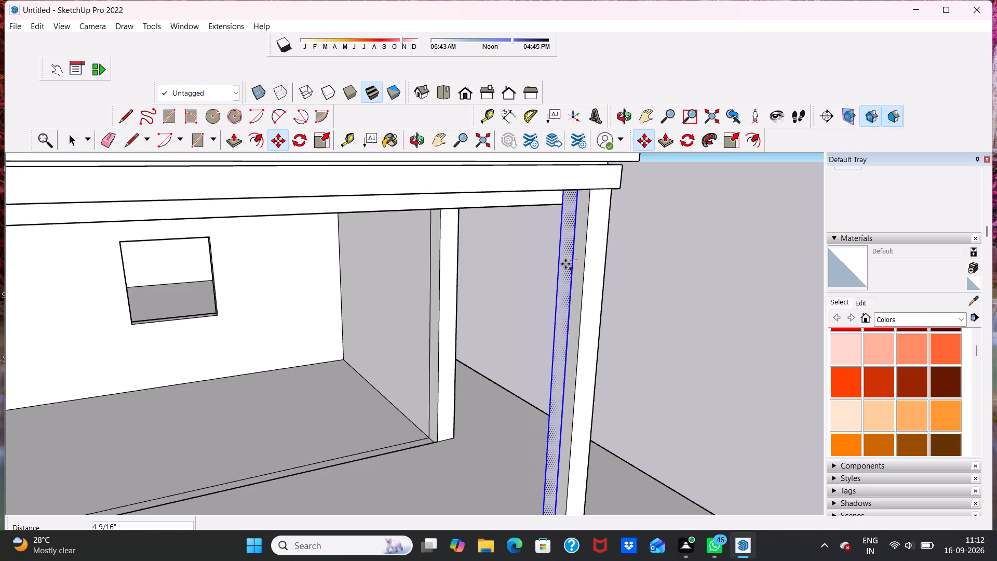
click(565, 264)
Push/Pull the copied post face away from the corner post to form a wide upright panel from floor to beam.
scroll(554, 259, down, 4)
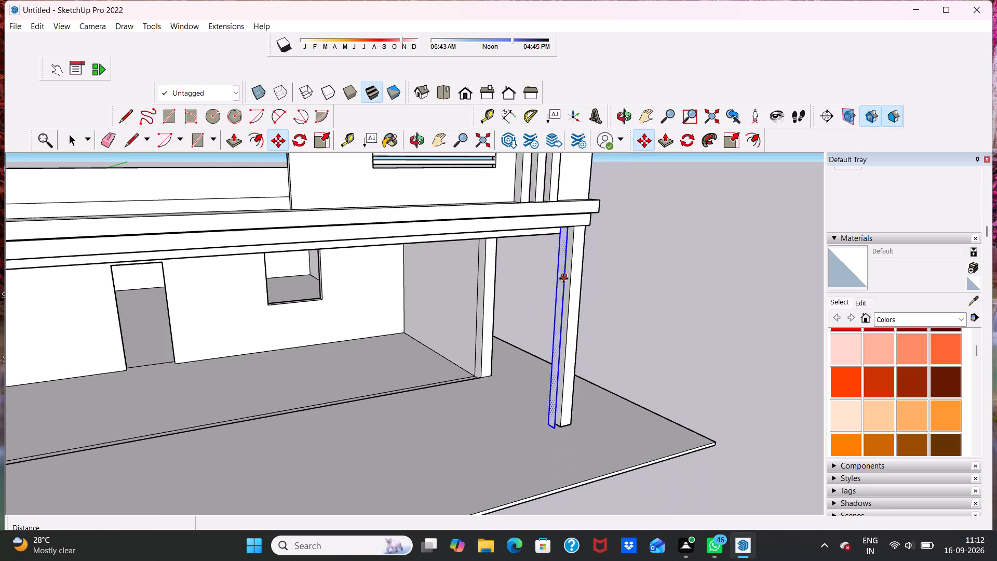
middle_drag(563, 278, 415, 276)
key(space)
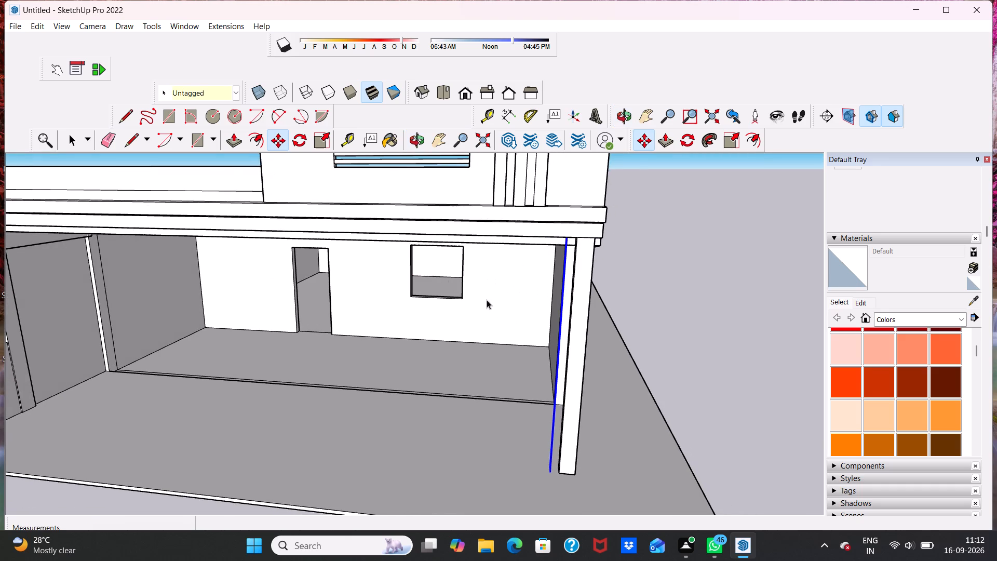
middle_drag(561, 290, 609, 285)
scroll(581, 296, up, 4)
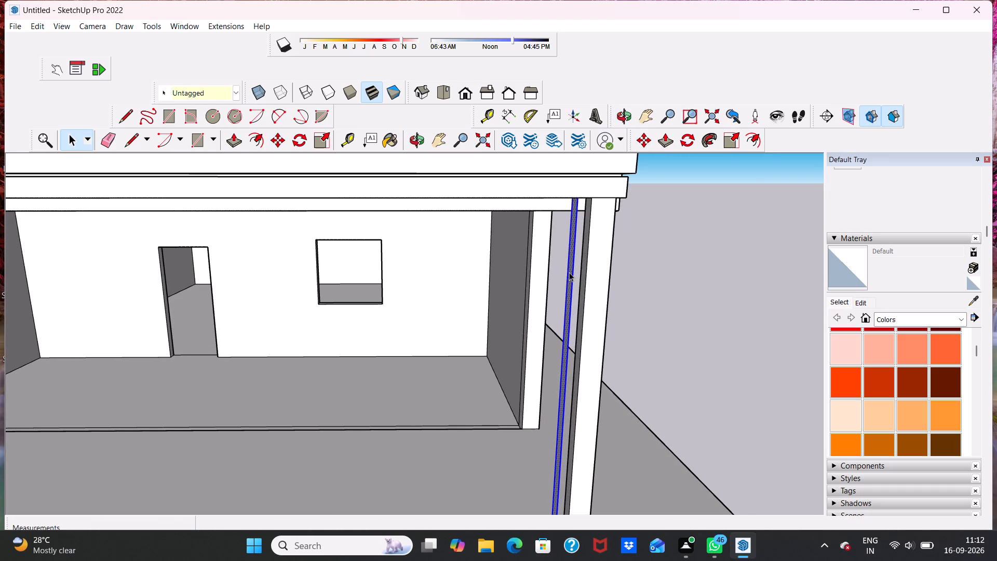
click(233, 140)
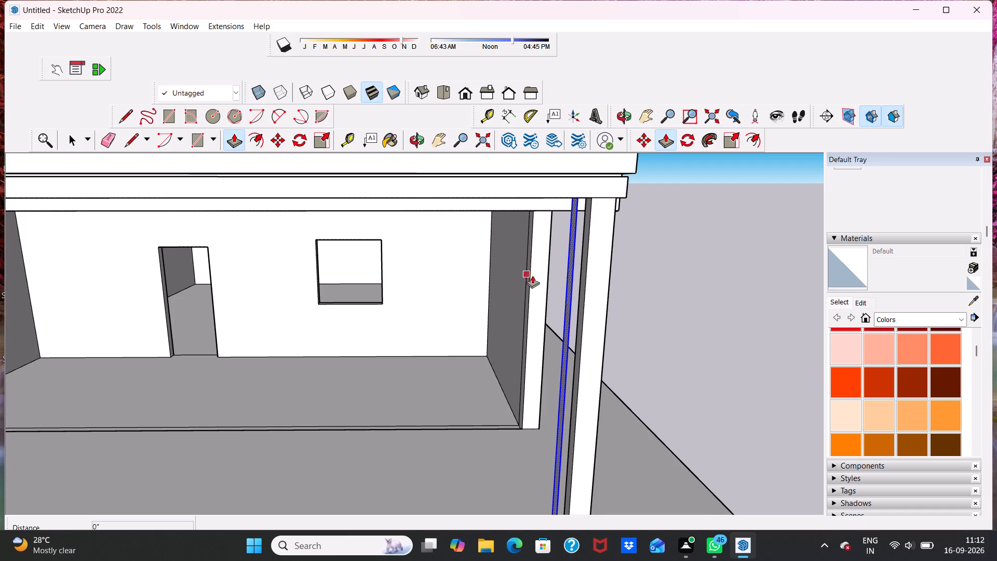
scroll(537, 275, up, 3)
scroll(588, 268, down, 1)
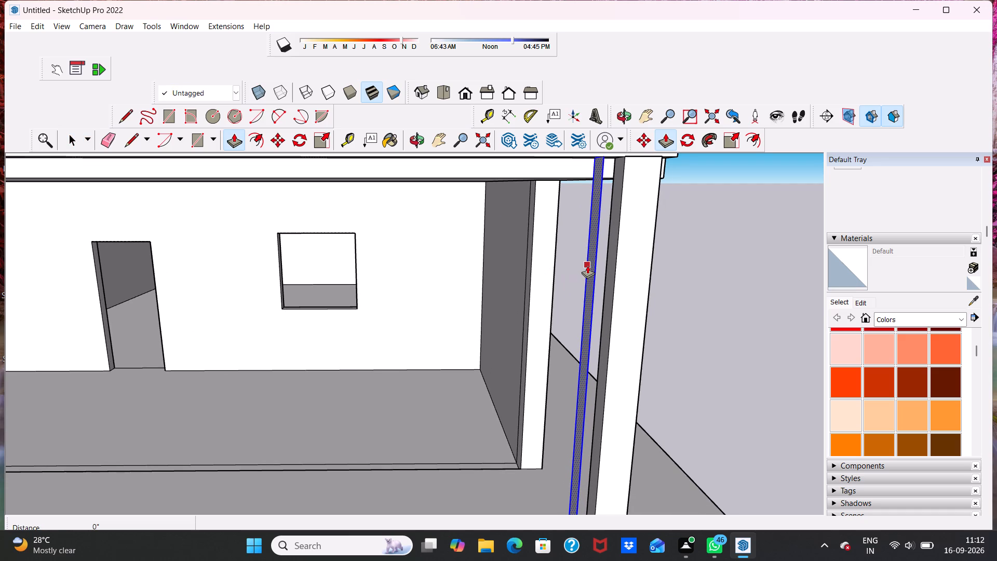
middle_drag(586, 265, 650, 249)
drag(599, 264, 371, 285)
click(370, 284)
scroll(370, 284, down, 8)
middle_drag(380, 275, 308, 281)
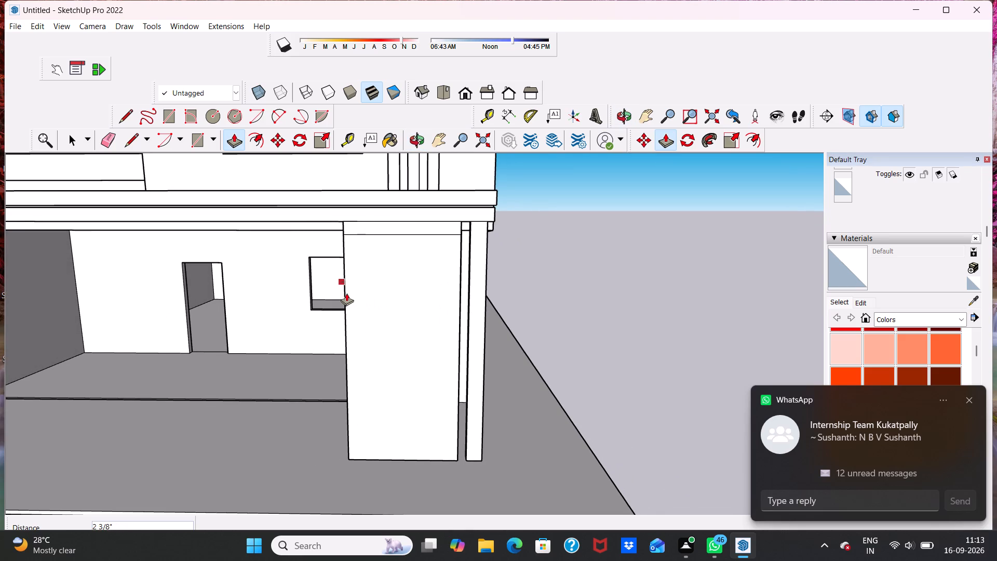
click(341, 294)
Push/Pull the panel's narrow end face toward the corner post by about 3 7/8", then 13/16", closing the gap.
scroll(464, 299, up, 5)
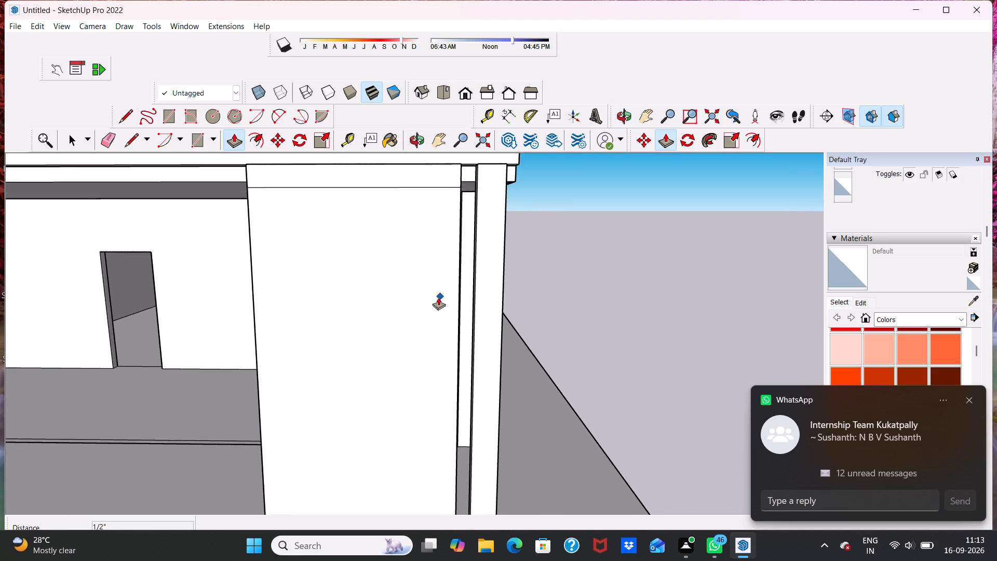
scroll(438, 297, up, 4)
middle_drag(446, 292, 363, 315)
scroll(282, 307, up, 4)
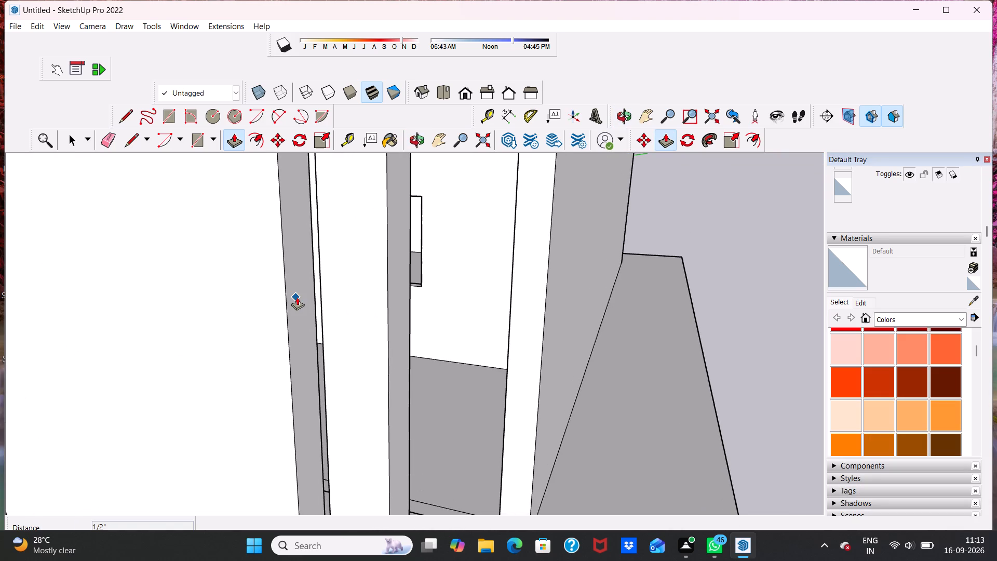
drag(297, 297, 313, 301)
key(space)
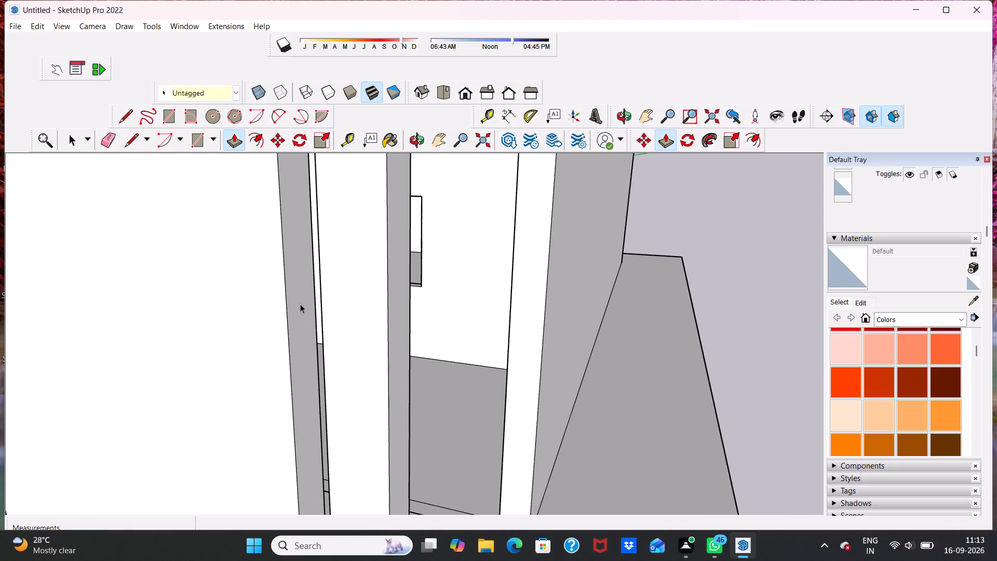
click(300, 303)
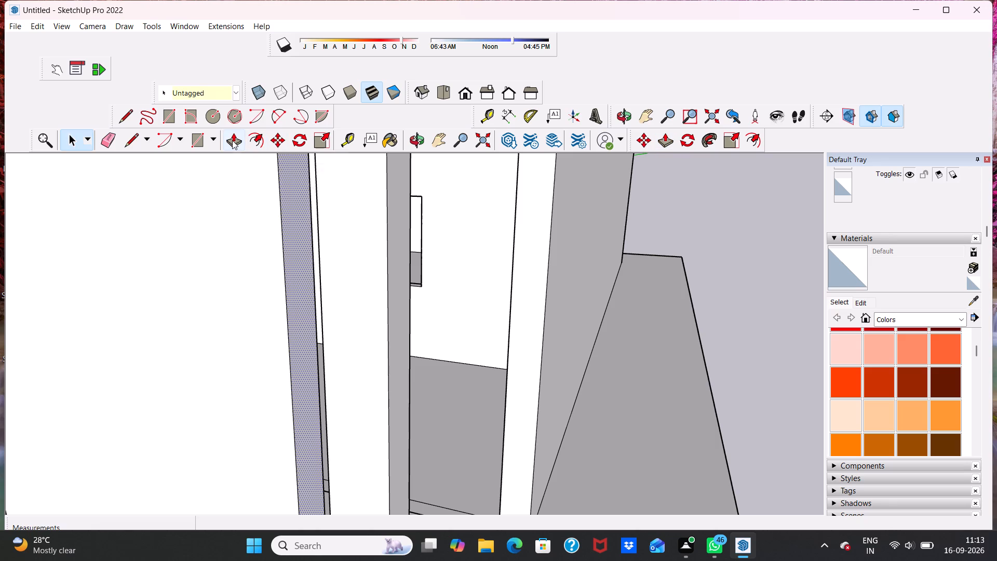
click(232, 140)
drag(297, 241, 327, 248)
scroll(311, 256, up, 12)
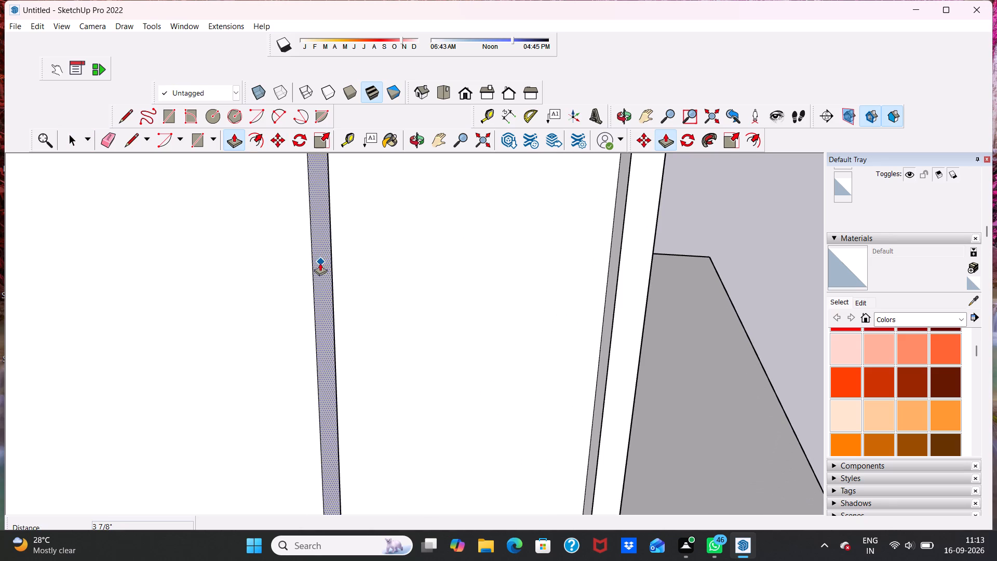
drag(319, 264, 341, 270)
Push the panel's broad front face below the beam line inward by about 1 1/2".
scroll(326, 264, down, 3)
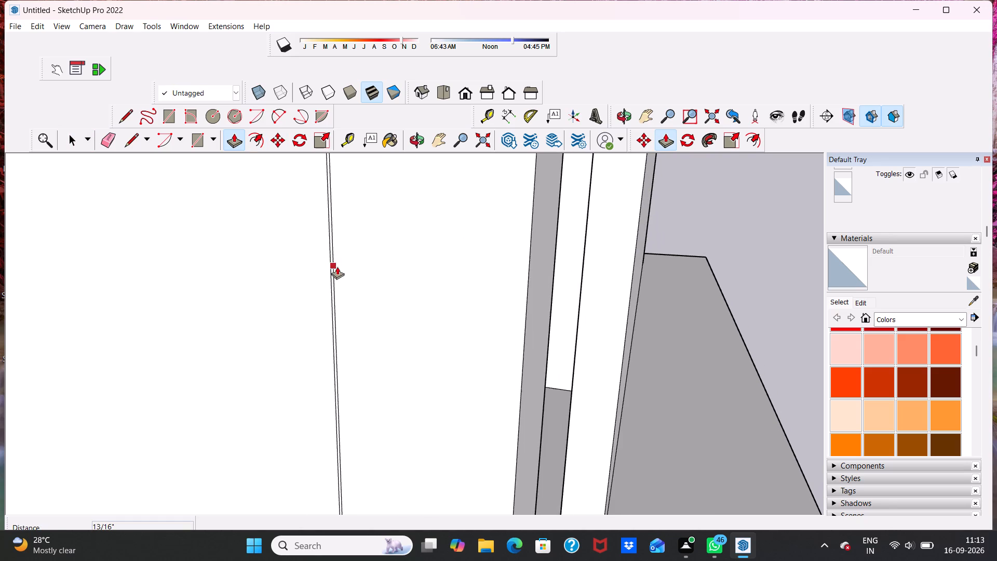
middle_drag(325, 263, 458, 261)
scroll(417, 252, down, 17)
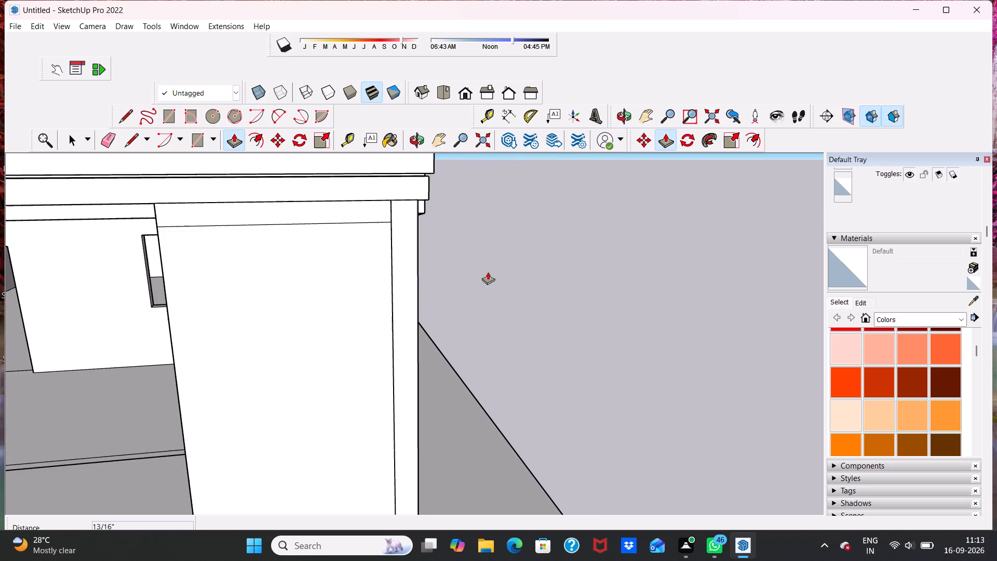
scroll(488, 272, down, 5)
middle_drag(275, 301, 565, 288)
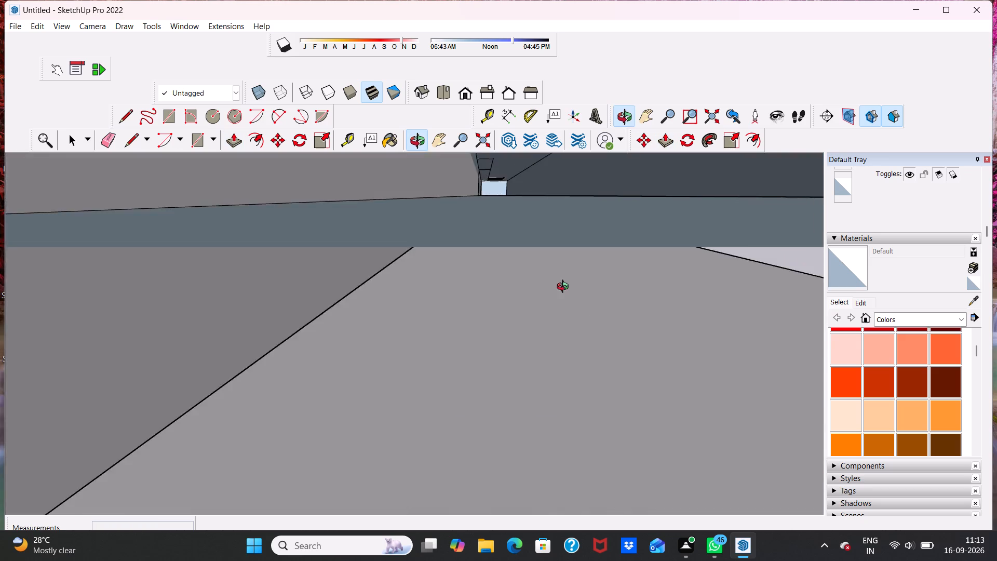
middle_drag(565, 288, 511, 268)
scroll(449, 267, up, 4)
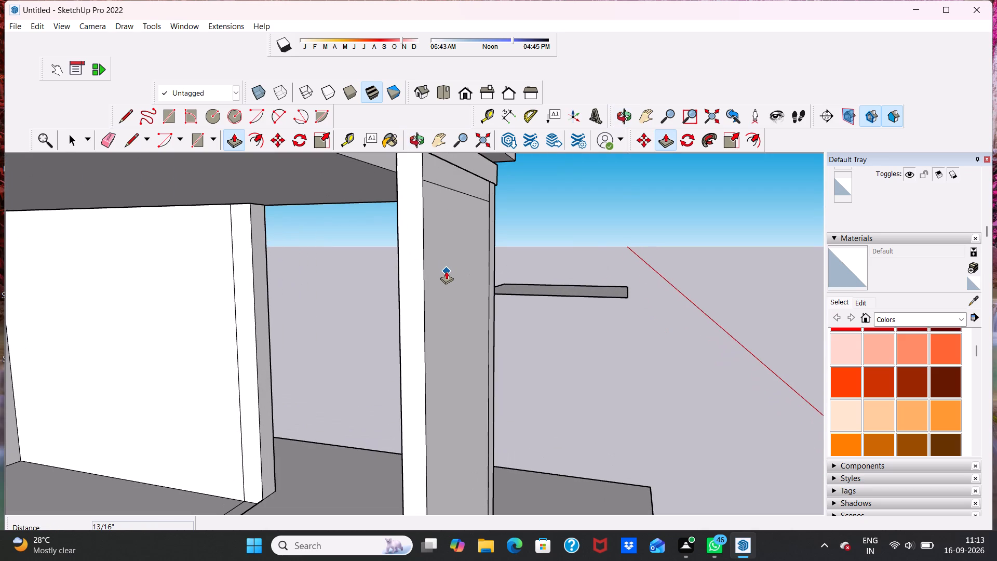
drag(446, 271, 440, 269)
key(space)
drag(441, 290, 345, 288)
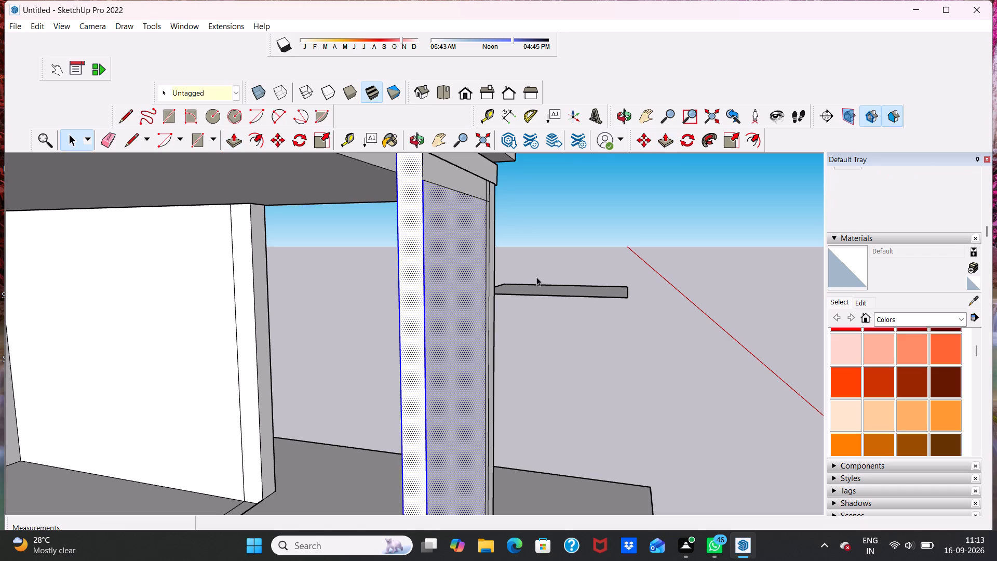
double_click(545, 278)
click(446, 281)
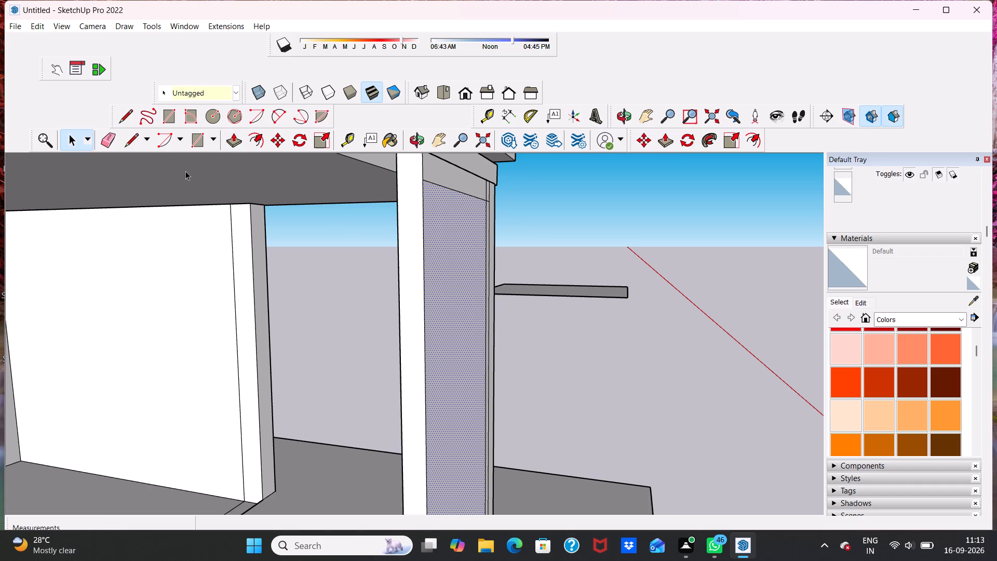
click(232, 141)
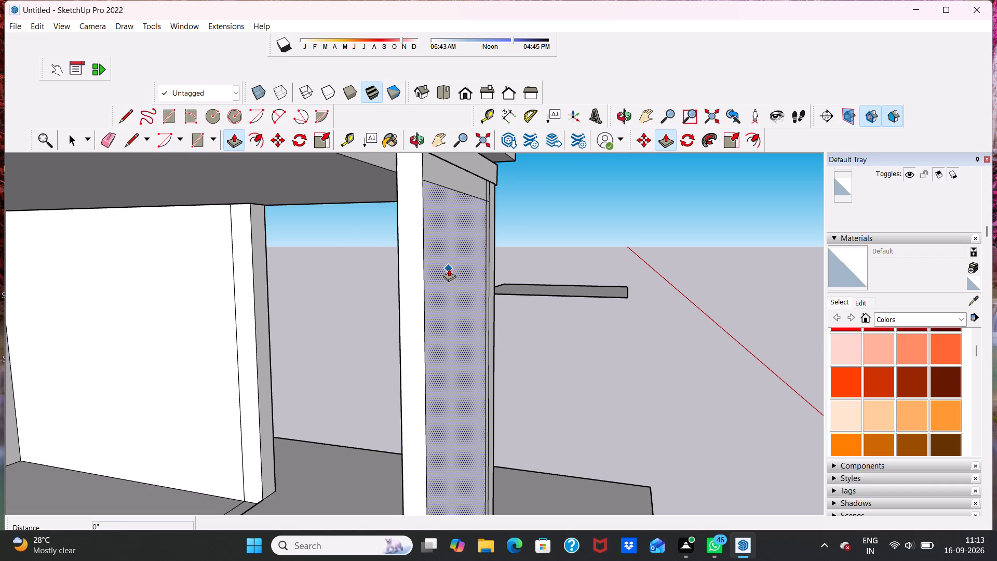
drag(449, 269, 443, 261)
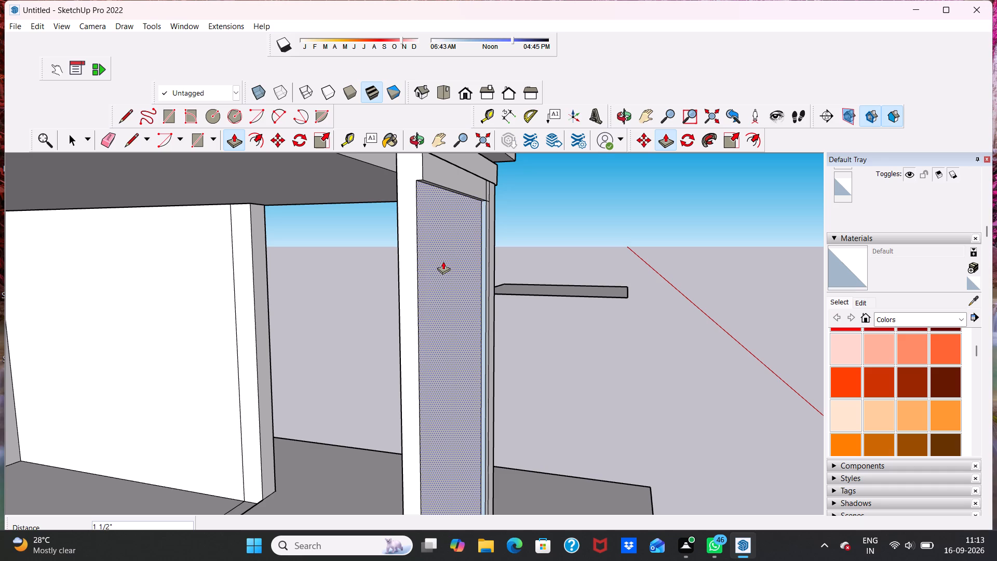
click(443, 261)
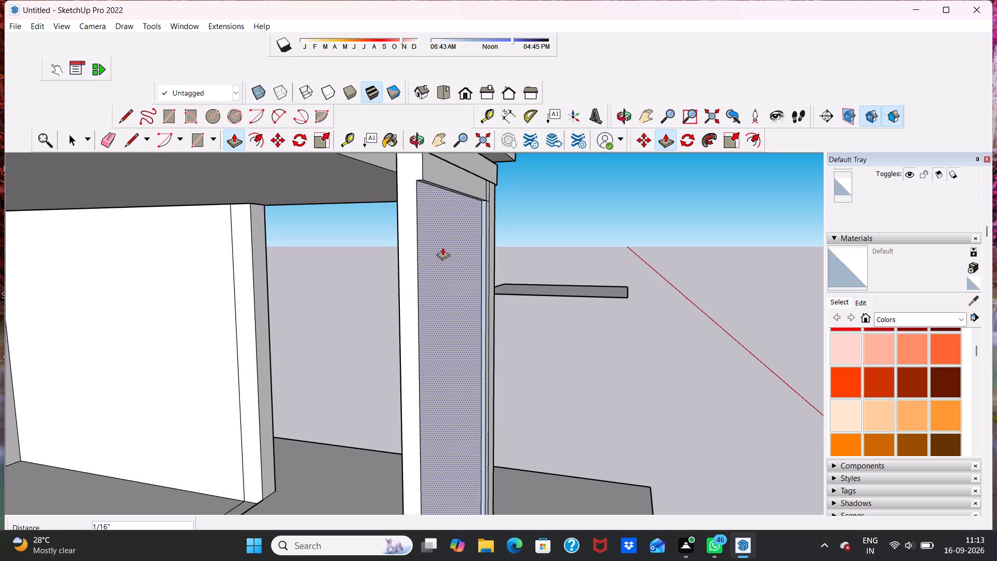
click(442, 247)
Push the narrow vertical strip between the recessed panel and the corner post inward by about 1 9/16", flush with the panel face.
middle_drag(509, 243, 421, 256)
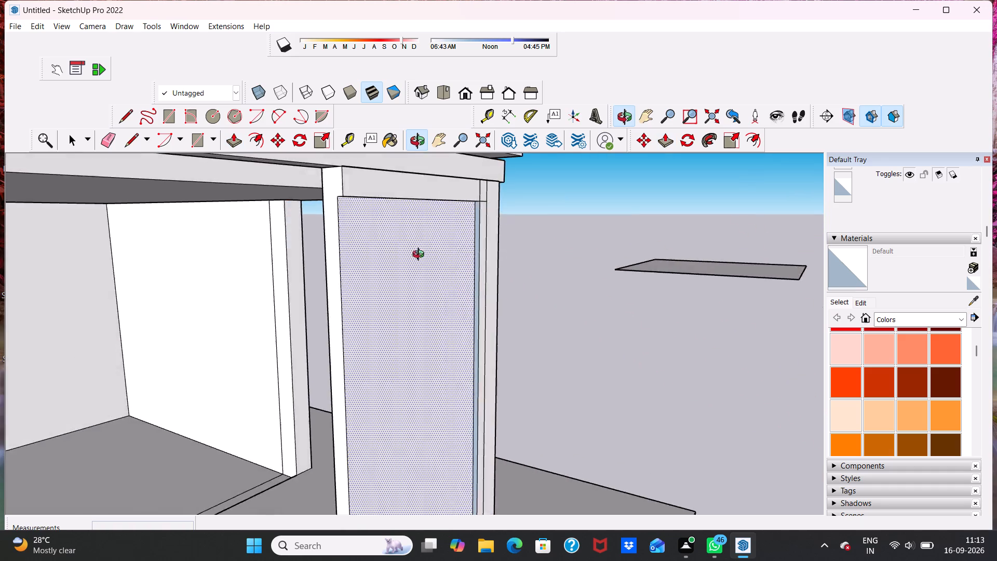
middle_drag(421, 256, 331, 257)
scroll(420, 247, up, 3)
middle_drag(418, 242, 509, 253)
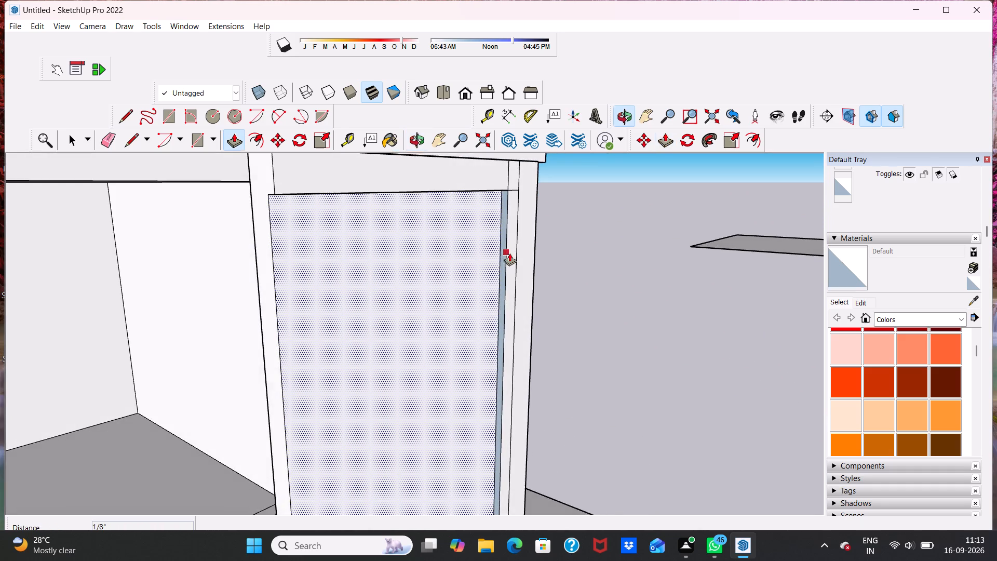
scroll(507, 253, up, 5)
click(508, 250)
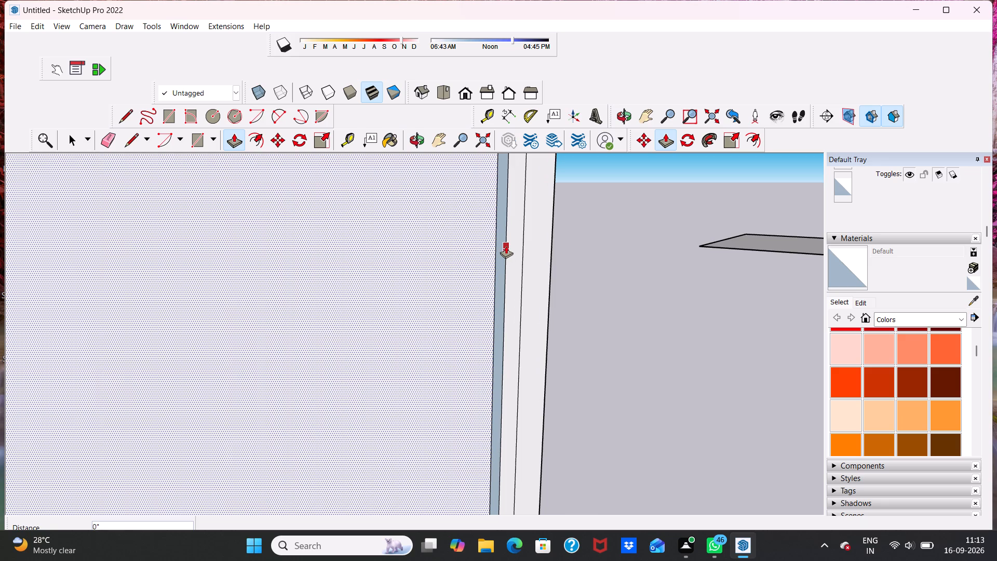
scroll(505, 246, up, 4)
click(500, 250)
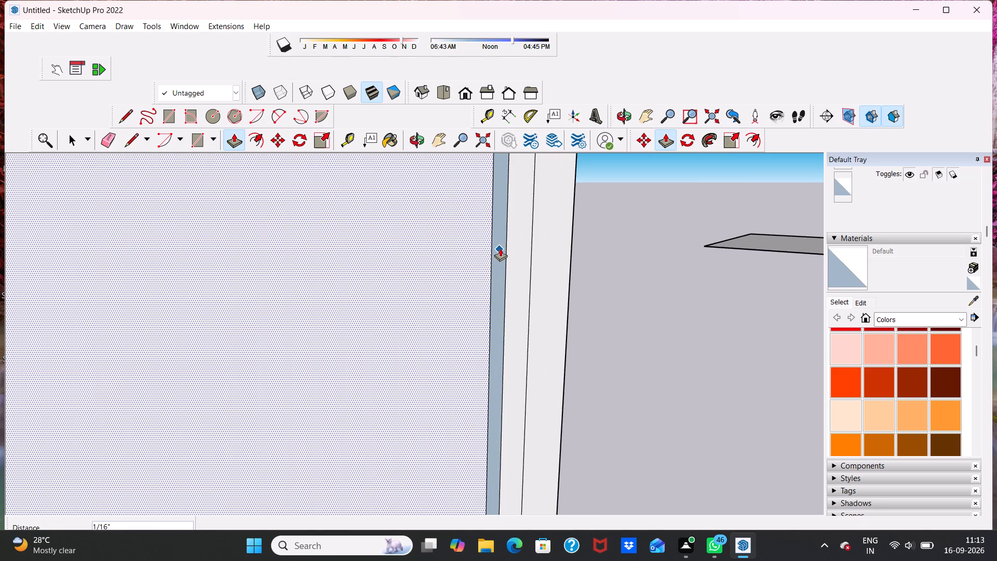
key(space)
click(515, 248)
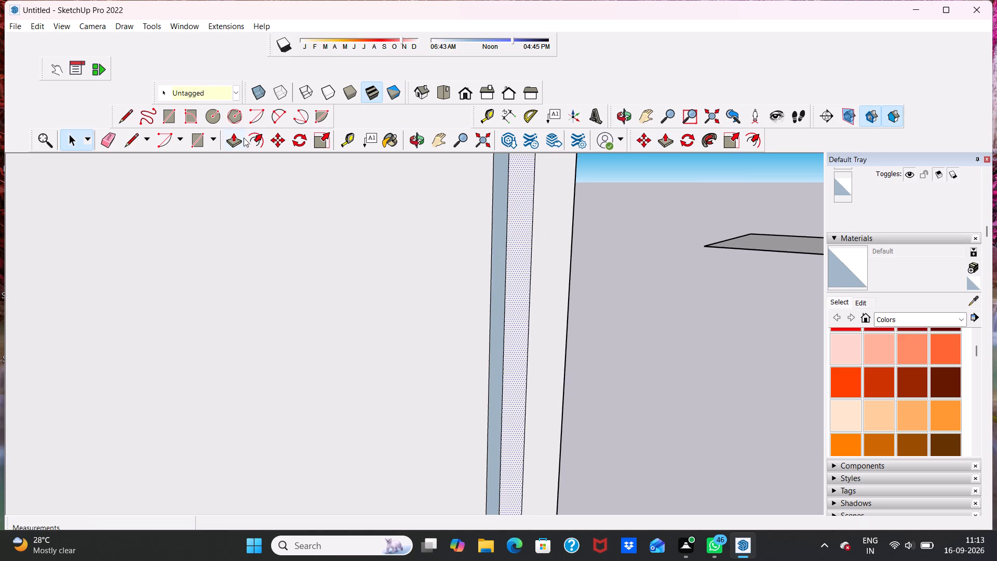
click(236, 141)
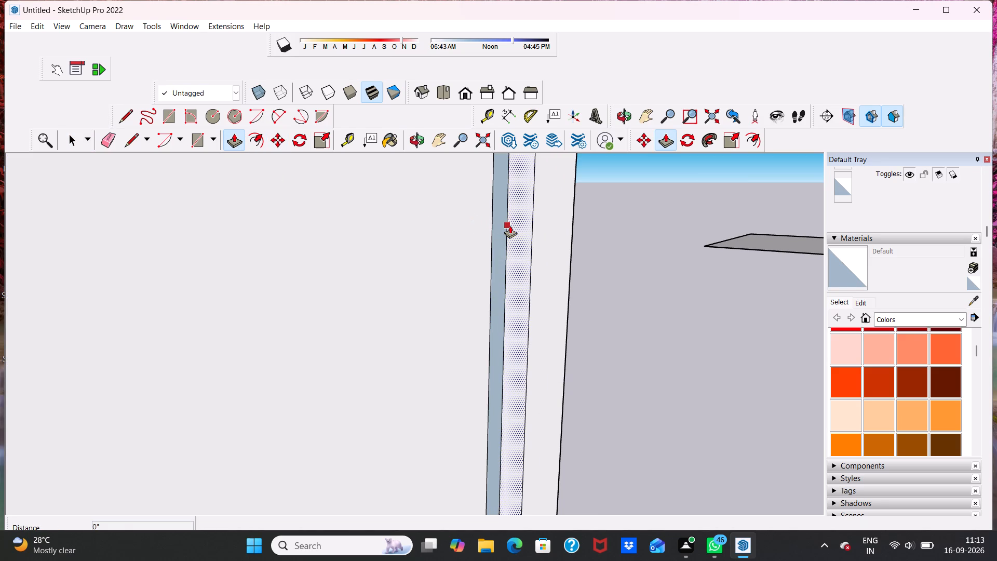
drag(514, 226, 507, 220)
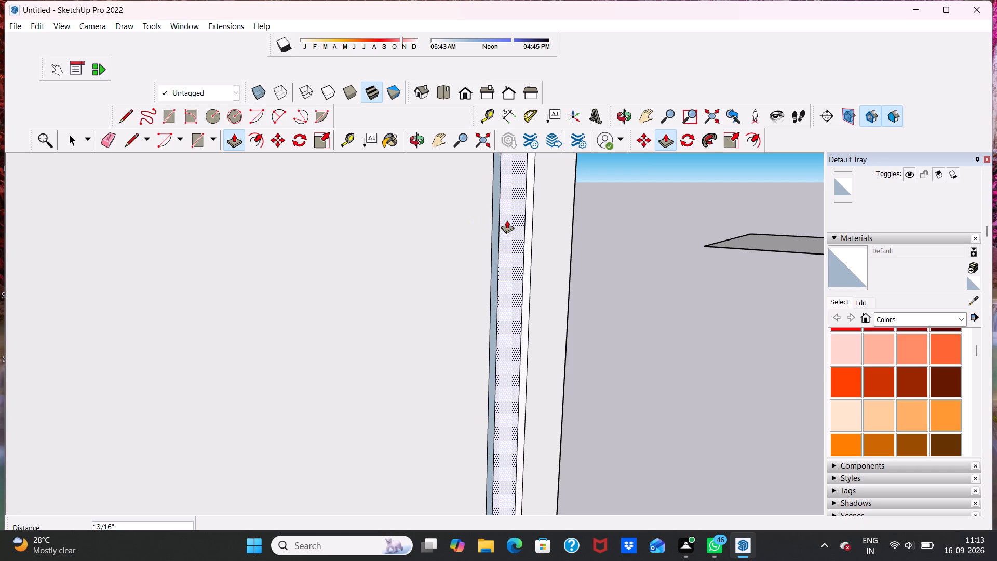
drag(507, 220, 500, 212)
key(space)
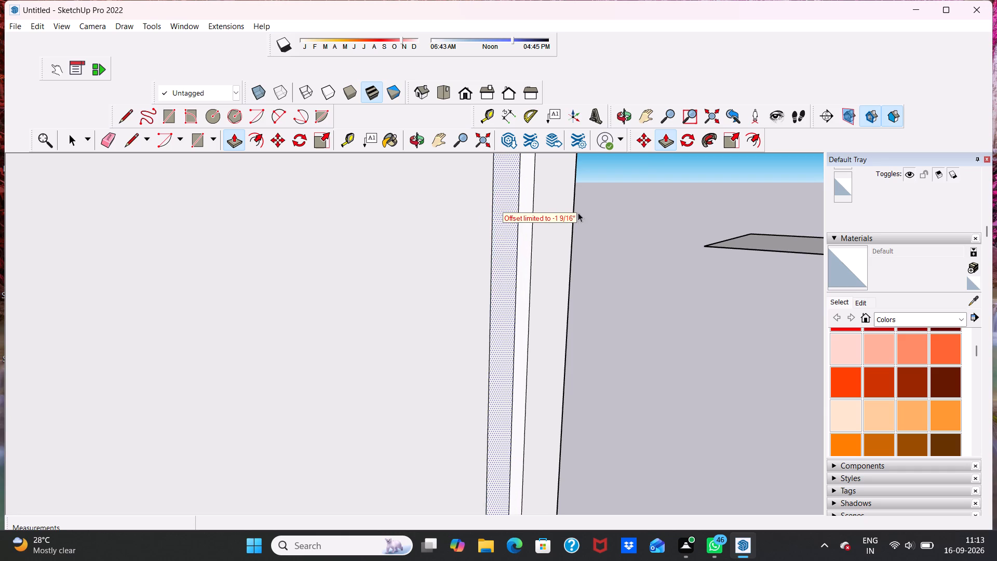
Erase the vertical edge separating the pushed-in strip from the recessed panel face.
middle_drag(557, 215, 627, 206)
scroll(629, 207, down, 6)
middle_drag(628, 215, 562, 218)
scroll(562, 218, up, 1)
scroll(659, 225, up, 11)
scroll(703, 214, up, 2)
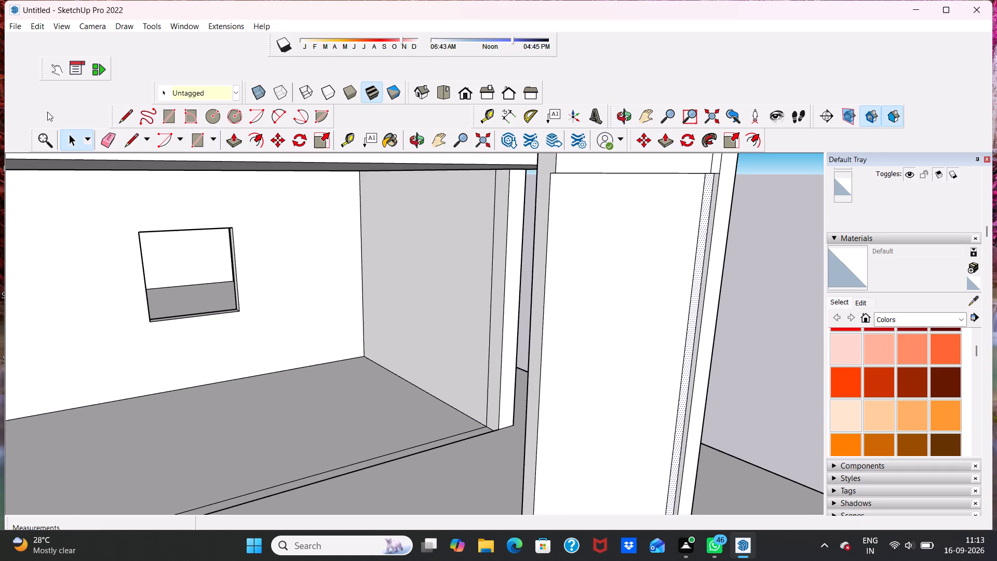
click(109, 136)
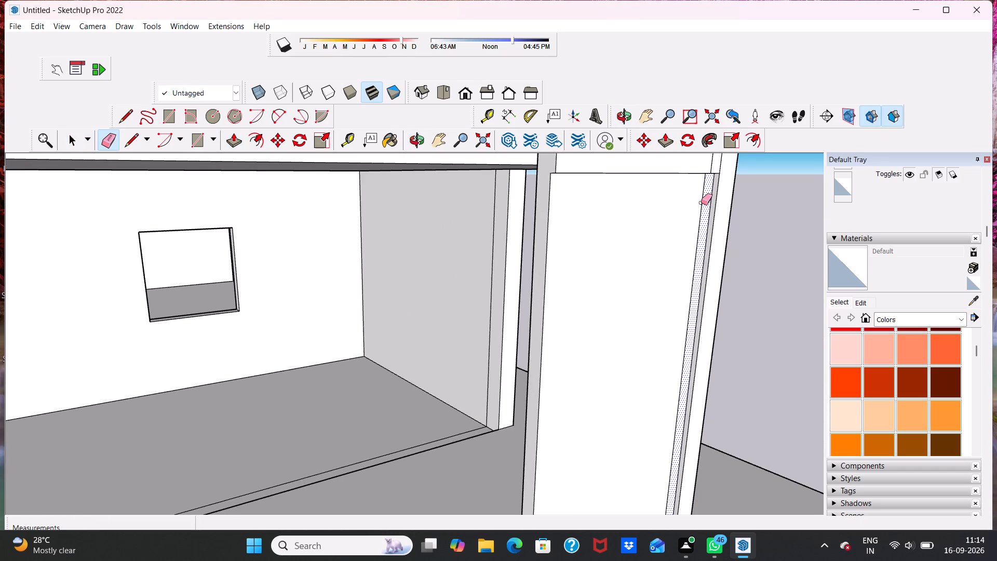
click(701, 203)
Erase the two short vertical lines on the beam face above the panel's post-side edge.
scroll(642, 199, down, 3)
middle_drag(648, 205, 718, 194)
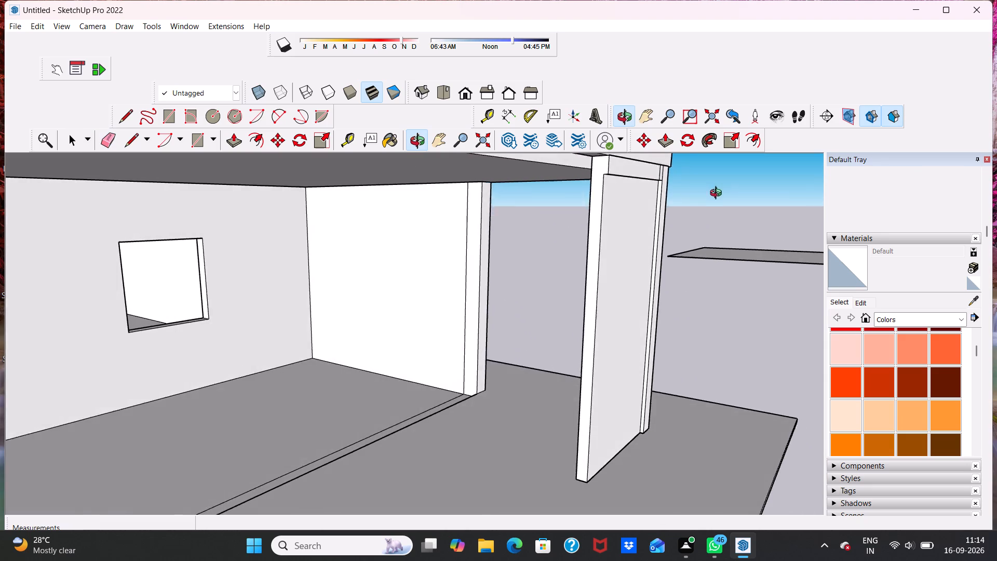
middle_drag(718, 194, 604, 206)
scroll(659, 182, up, 3)
click(705, 171)
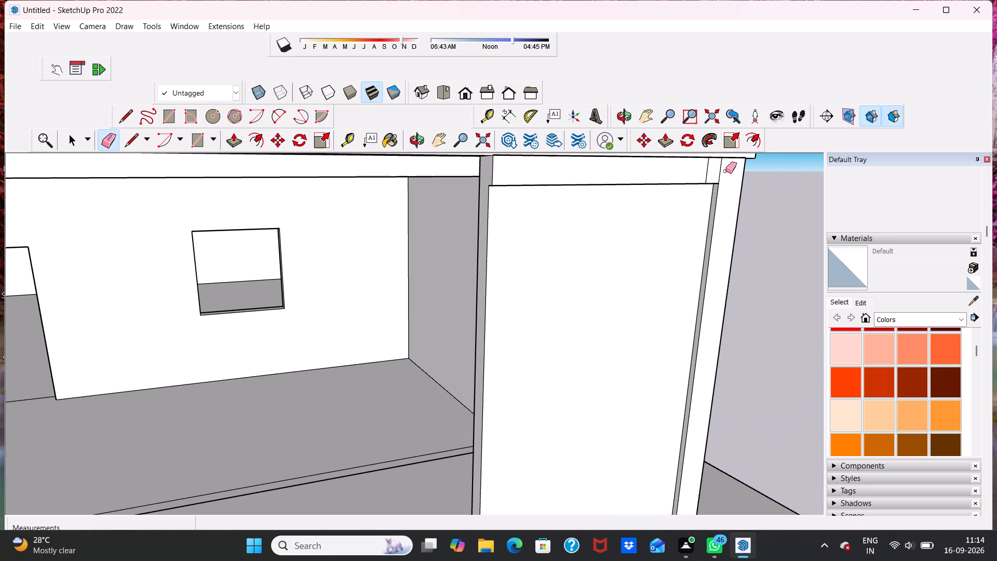
click(709, 169)
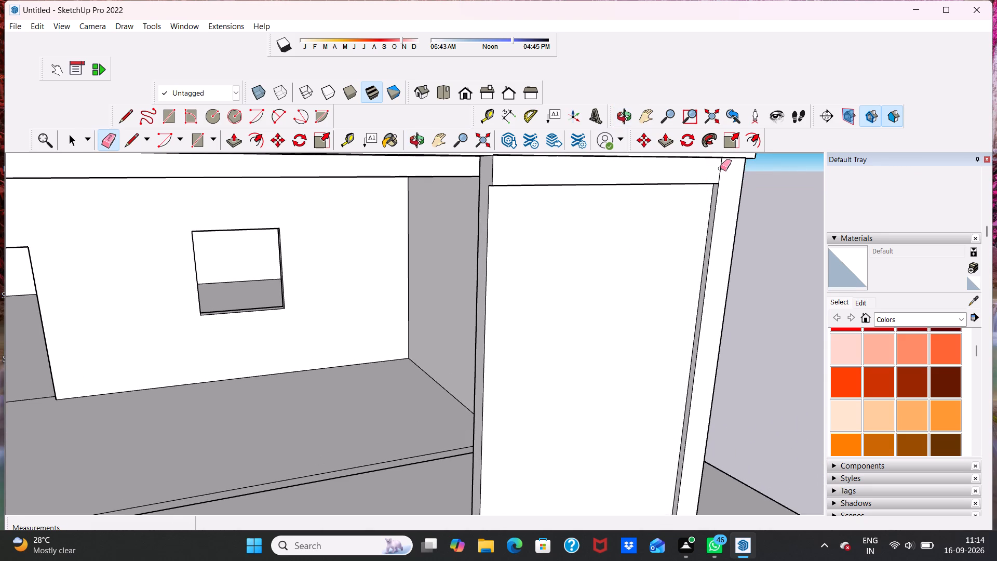
click(720, 168)
Examine the recessed panel, corner post and porch front from several angles.
middle_drag(648, 195, 811, 180)
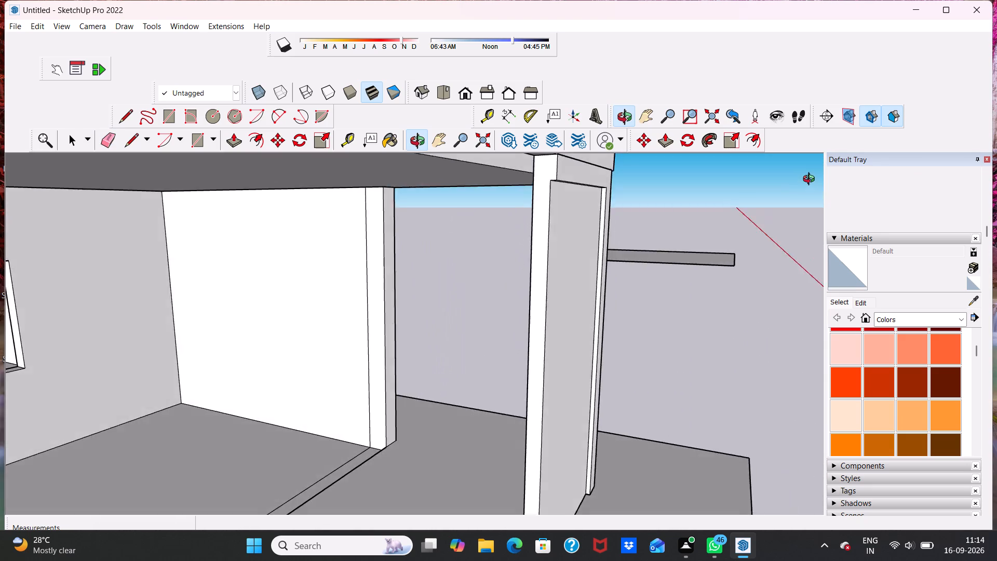
middle_drag(811, 180, 408, 163)
scroll(356, 177, down, 1)
middle_drag(357, 183, 443, 163)
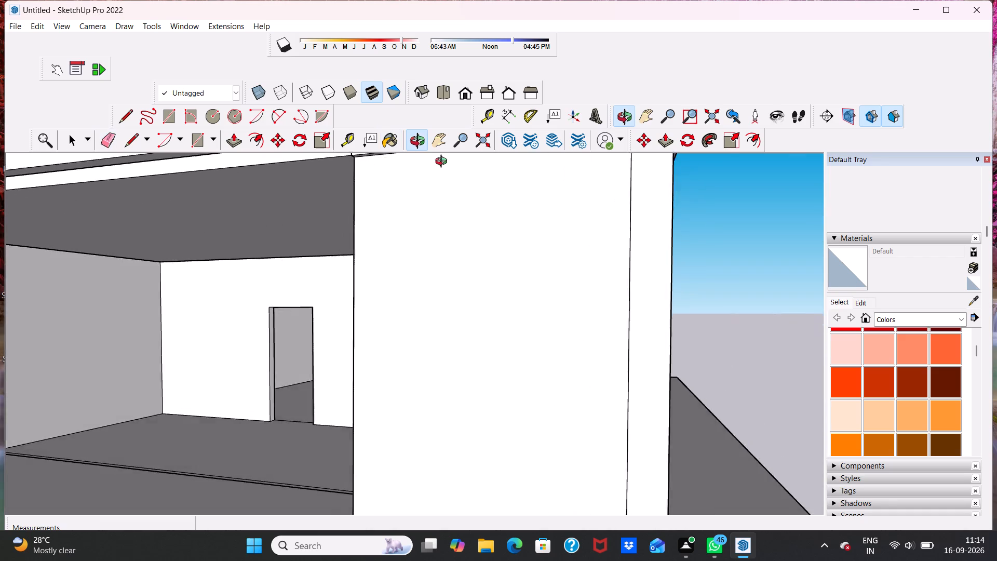
middle_drag(443, 163, 442, 170)
scroll(405, 166, down, 4)
middle_drag(457, 222, 548, 188)
middle_drag(518, 197, 520, 198)
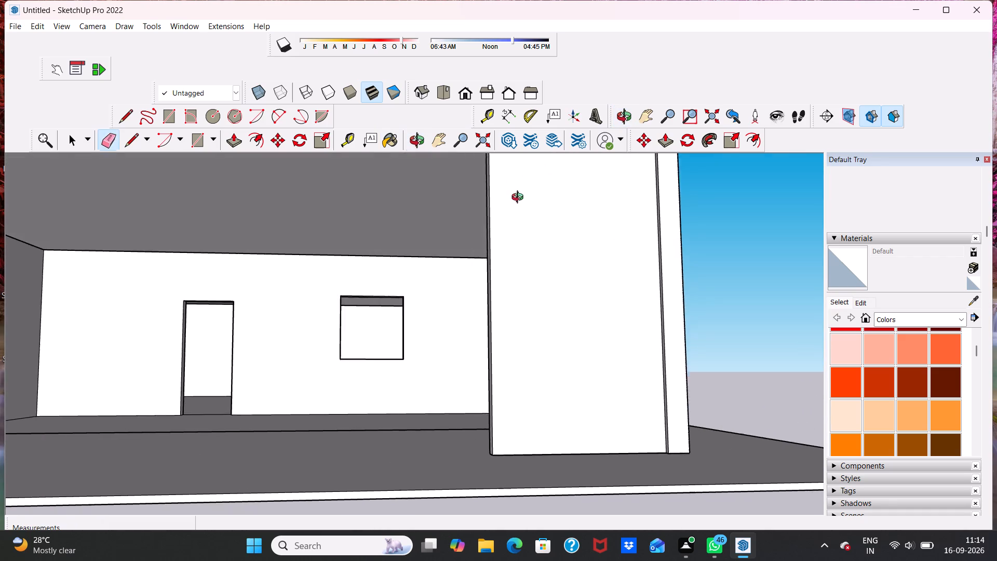
middle_drag(520, 198, 754, 189)
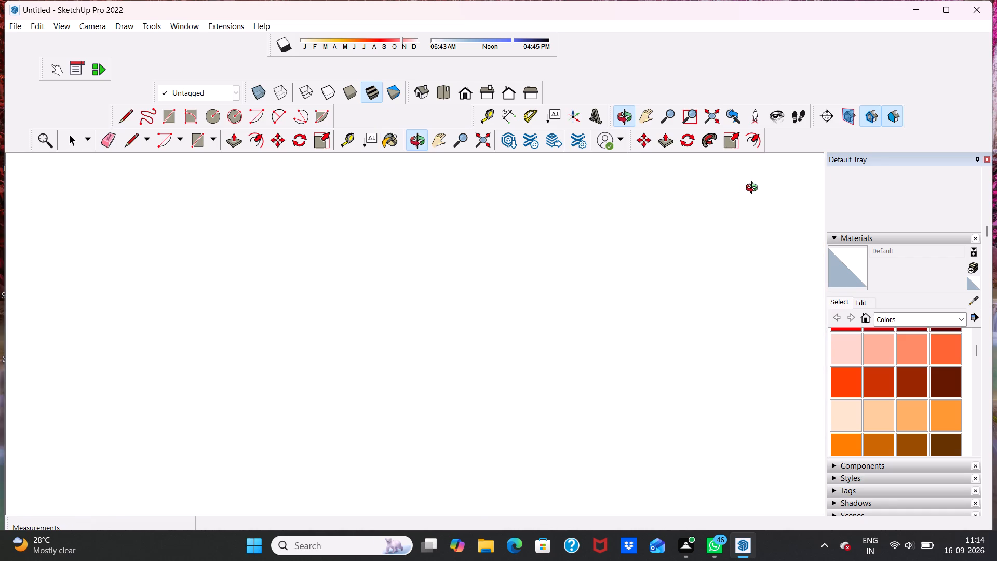
middle_drag(754, 189, 652, 210)
scroll(537, 215, down, 5)
middle_drag(624, 234, 512, 248)
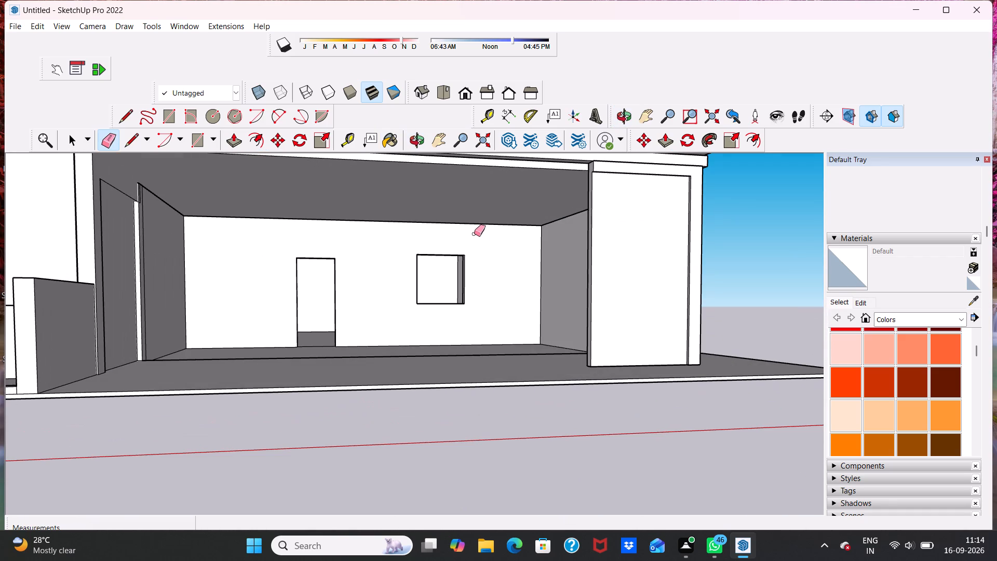
scroll(474, 234, down, 1)
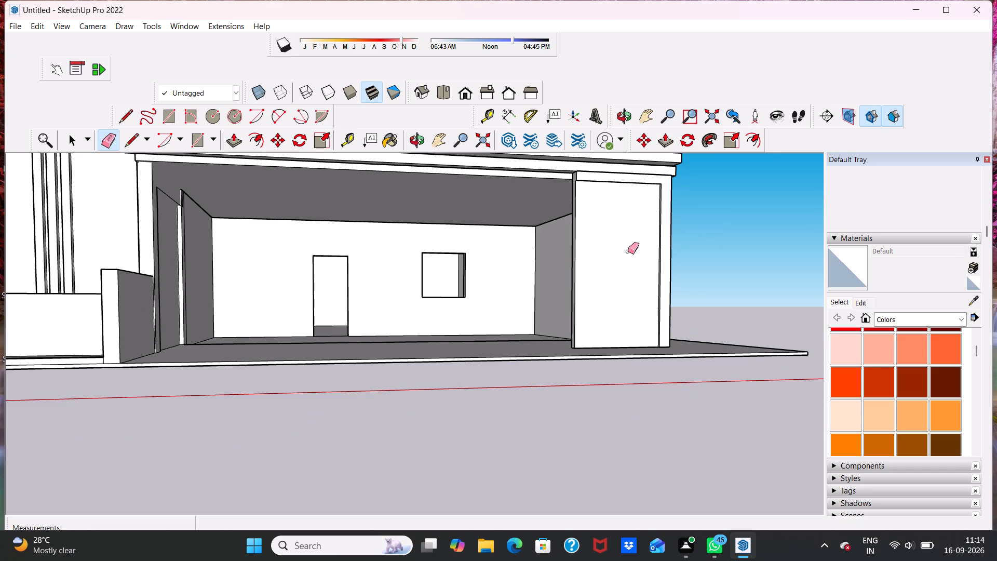
key(space)
middle_drag(627, 251, 557, 280)
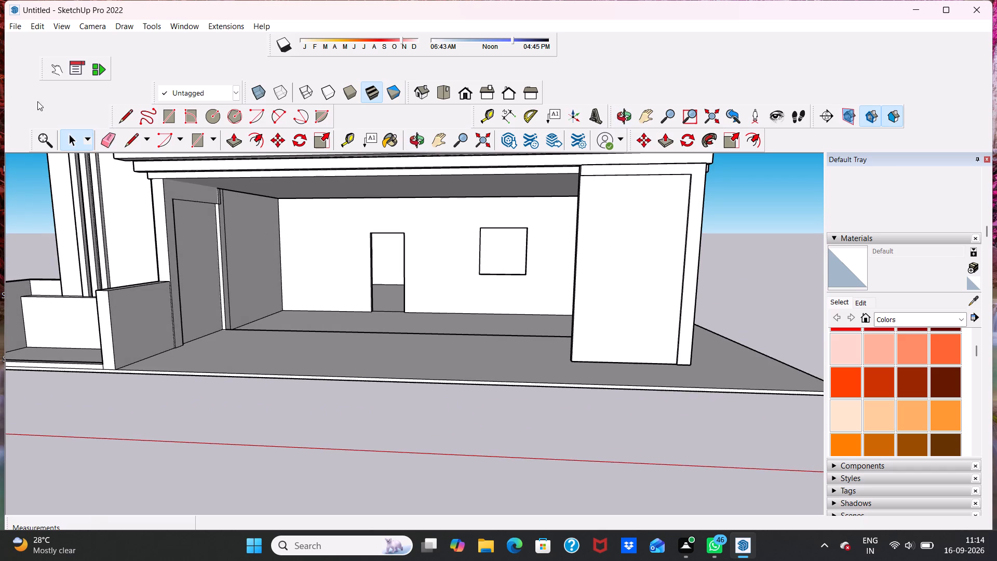
Draw a full-height rectangle about 2 3/8" wide on the recessed panel, from its bottom post-side corner up to the beam.
click(167, 114)
scroll(559, 193, up, 1)
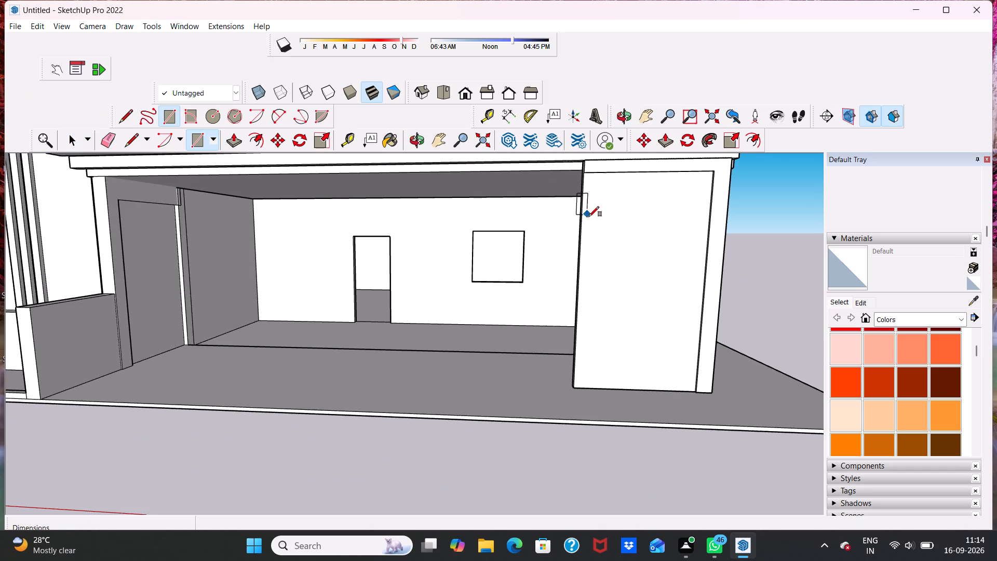
scroll(610, 241, up, 5)
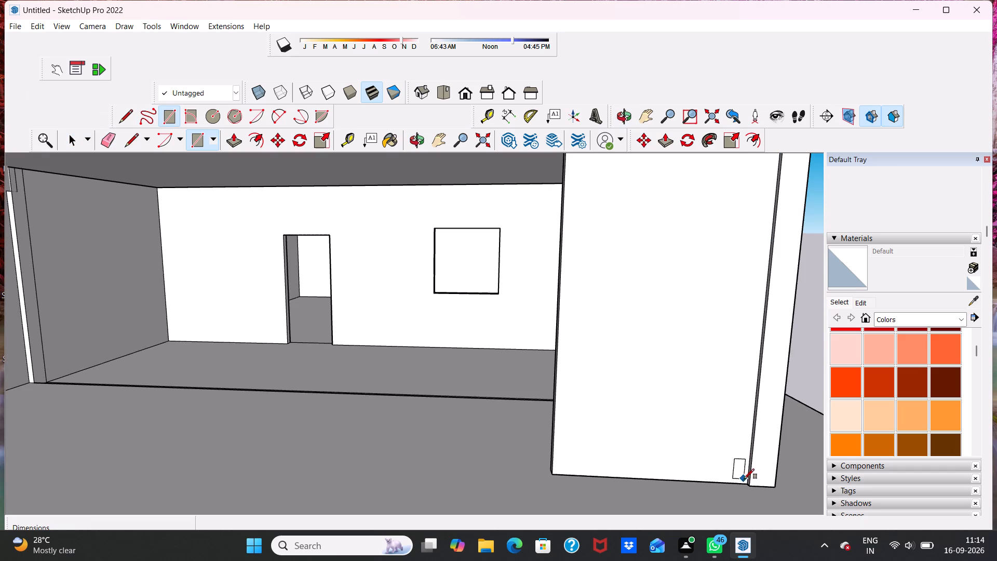
scroll(751, 482, up, 8)
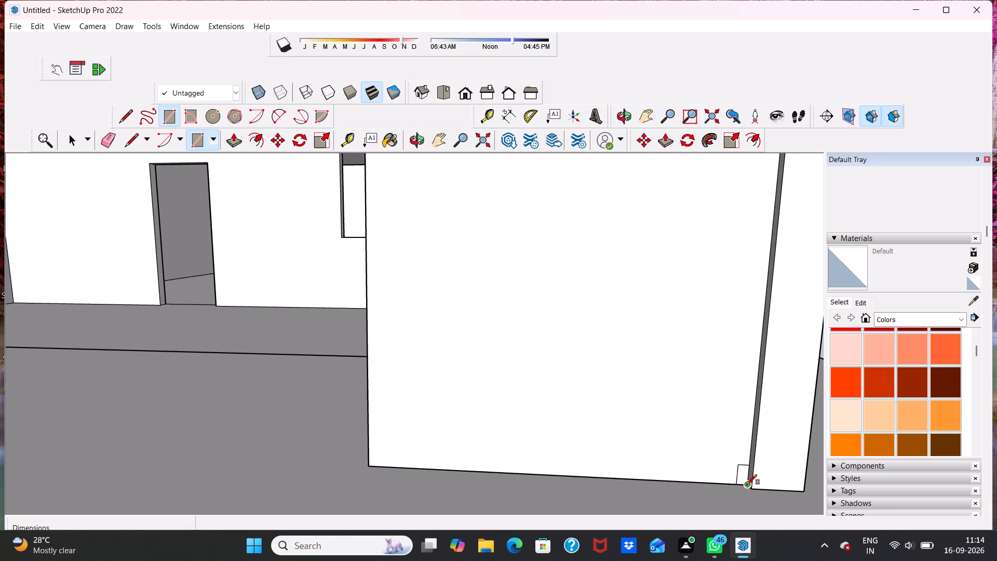
click(747, 485)
scroll(709, 325, down, 3)
scroll(707, 247, down, 8)
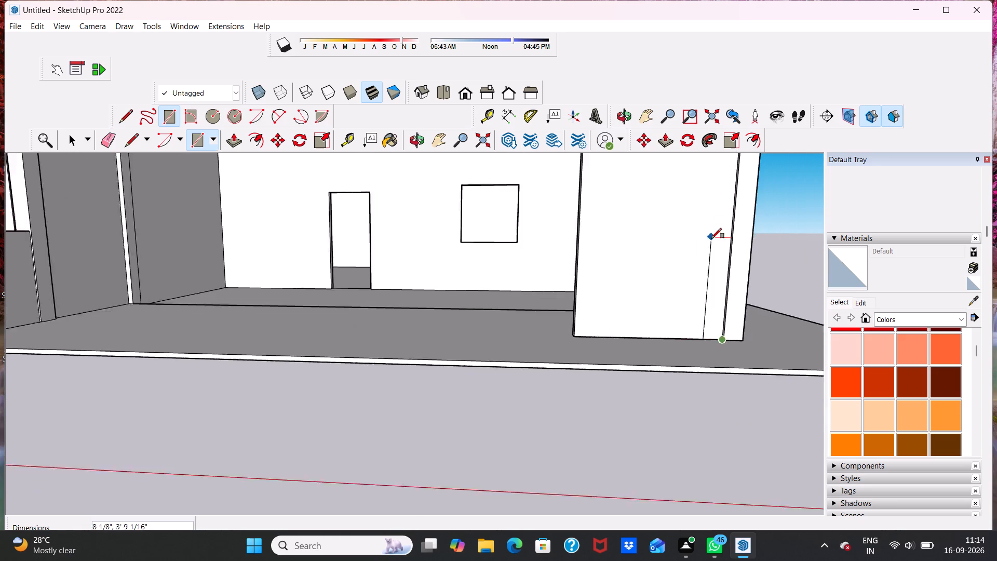
scroll(711, 238, down, 11)
scroll(696, 201, up, 4)
scroll(695, 154, up, 3)
scroll(684, 196, down, 2)
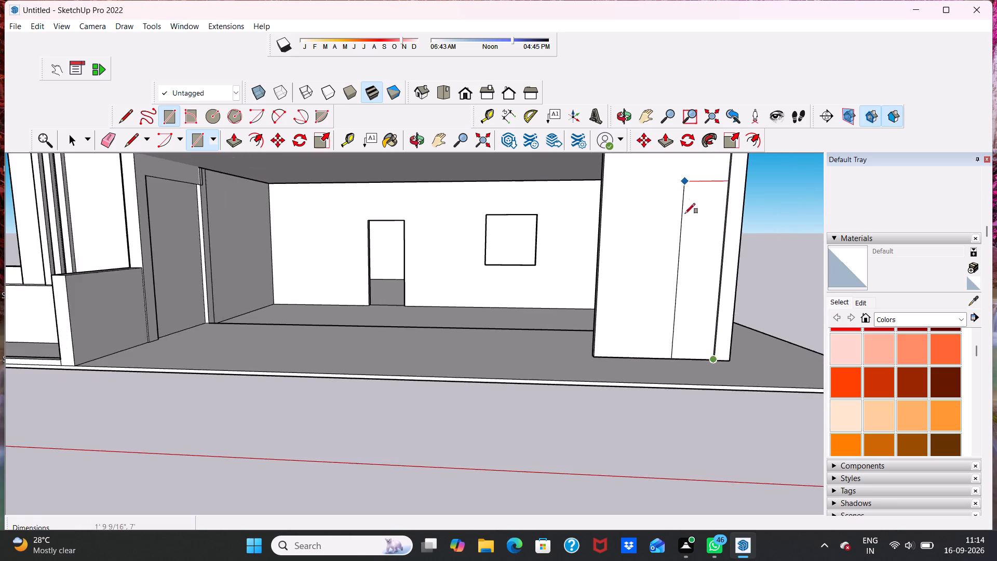
scroll(685, 213, down, 9)
scroll(684, 184, up, 16)
scroll(702, 186, up, 5)
scroll(755, 177, up, 5)
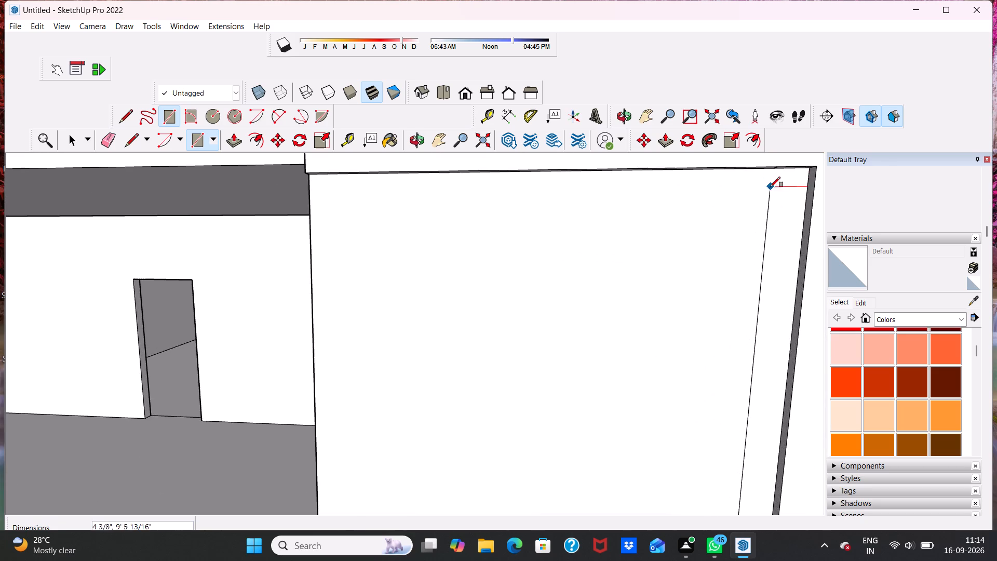
middle_drag(770, 187, 769, 151)
scroll(757, 189, up, 4)
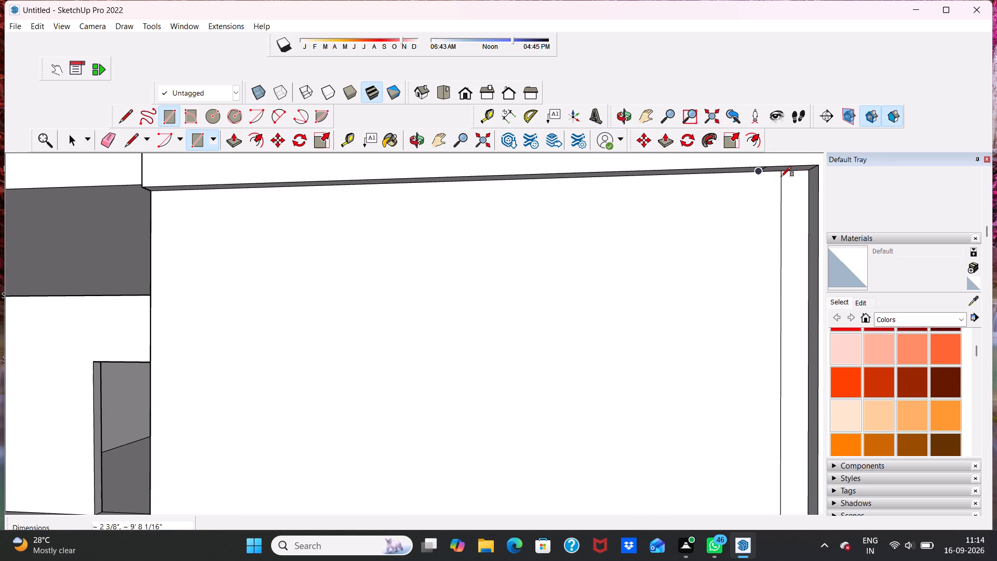
click(785, 183)
scroll(785, 205, down, 3)
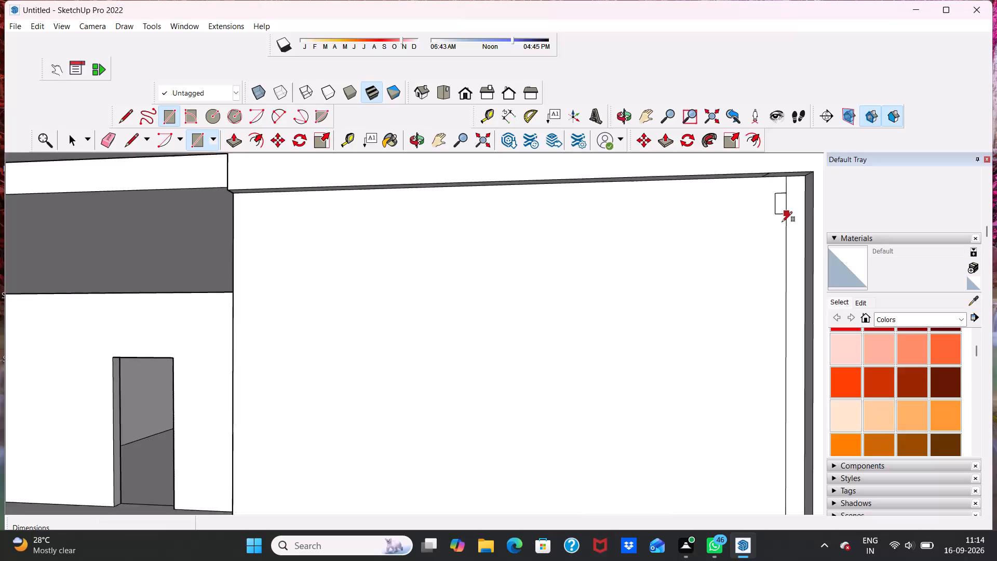
scroll(782, 222, down, 6)
key(space)
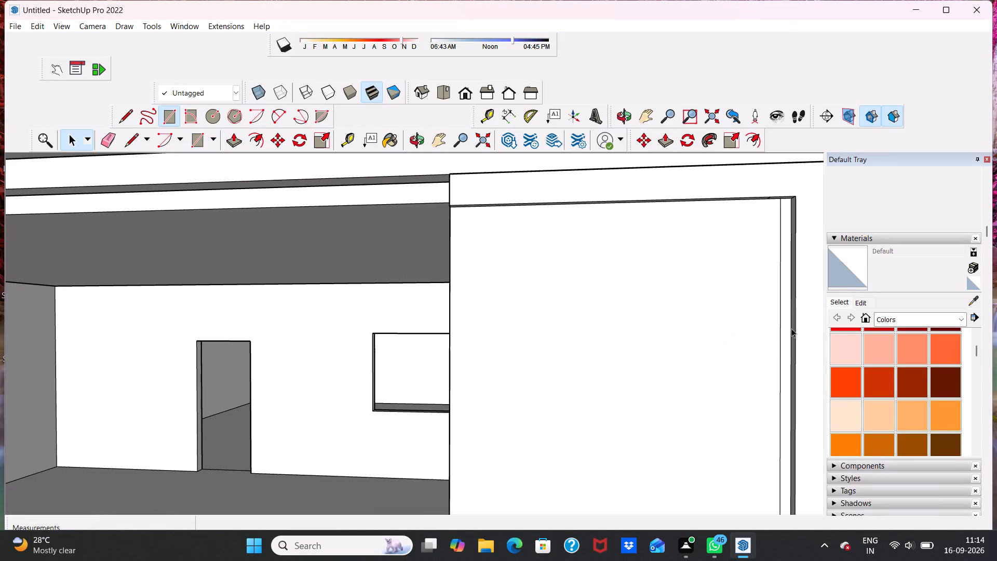
Copy the rectangle's long vertical edge about 3 3/8" across the panel away from the post, and array it 20 times.
click(778, 338)
click(780, 337)
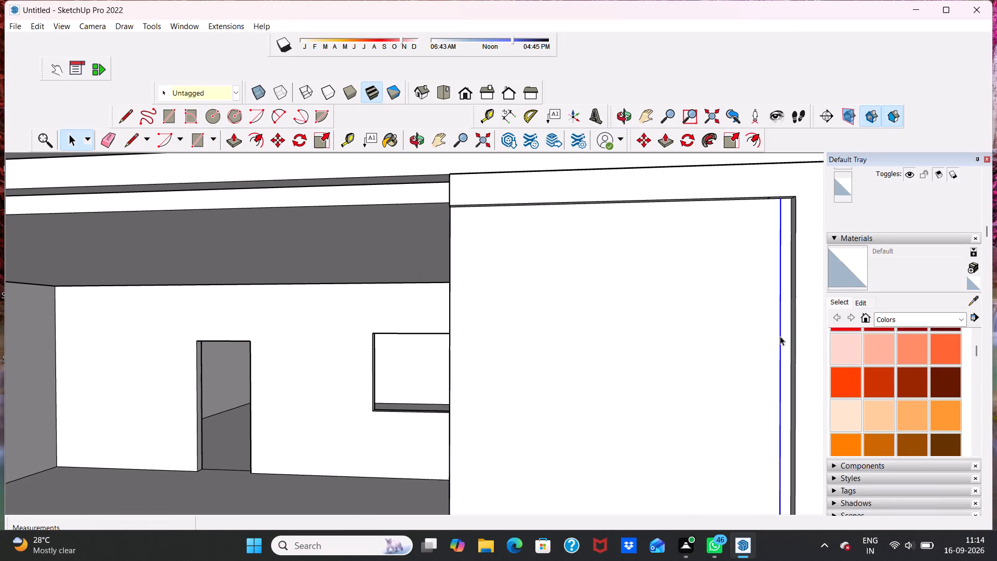
click(279, 142)
click(779, 310)
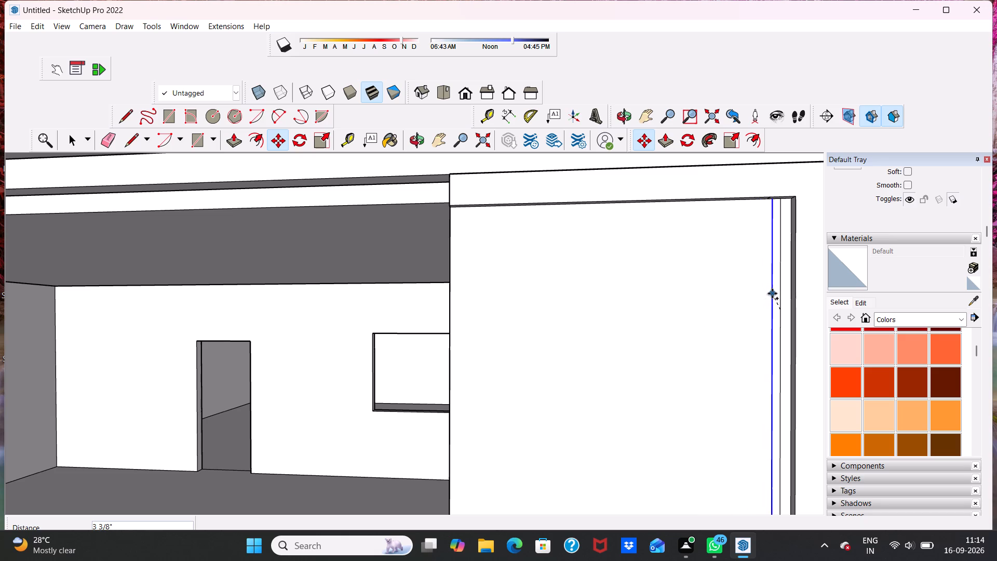
click(772, 293)
key(shift+asterisk)
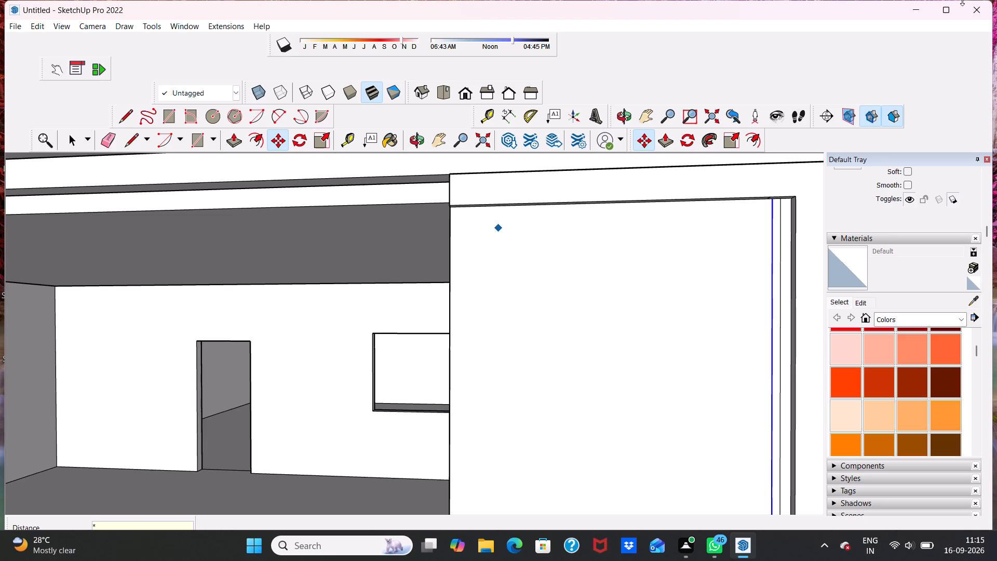
key(2)
key(0)
key(Return)
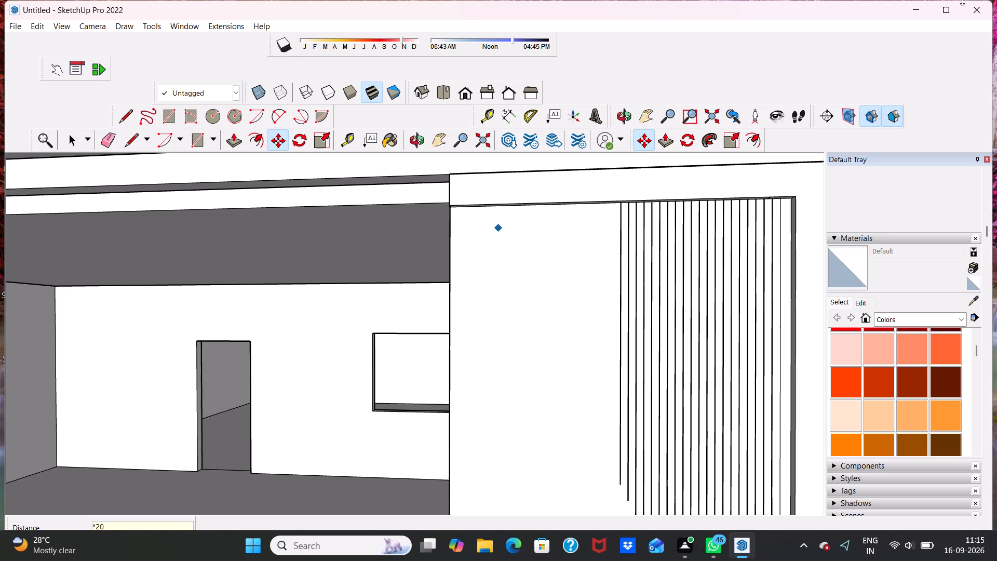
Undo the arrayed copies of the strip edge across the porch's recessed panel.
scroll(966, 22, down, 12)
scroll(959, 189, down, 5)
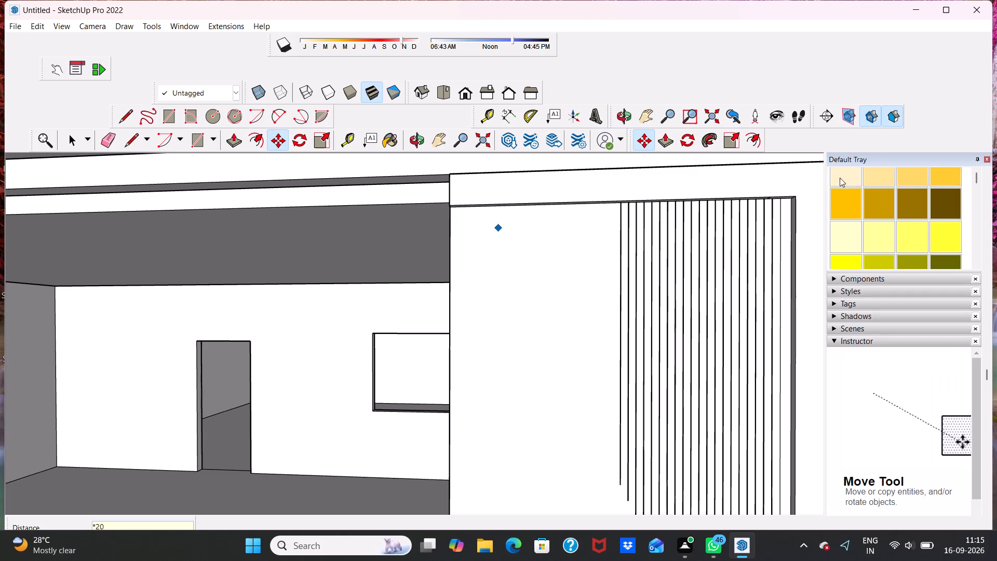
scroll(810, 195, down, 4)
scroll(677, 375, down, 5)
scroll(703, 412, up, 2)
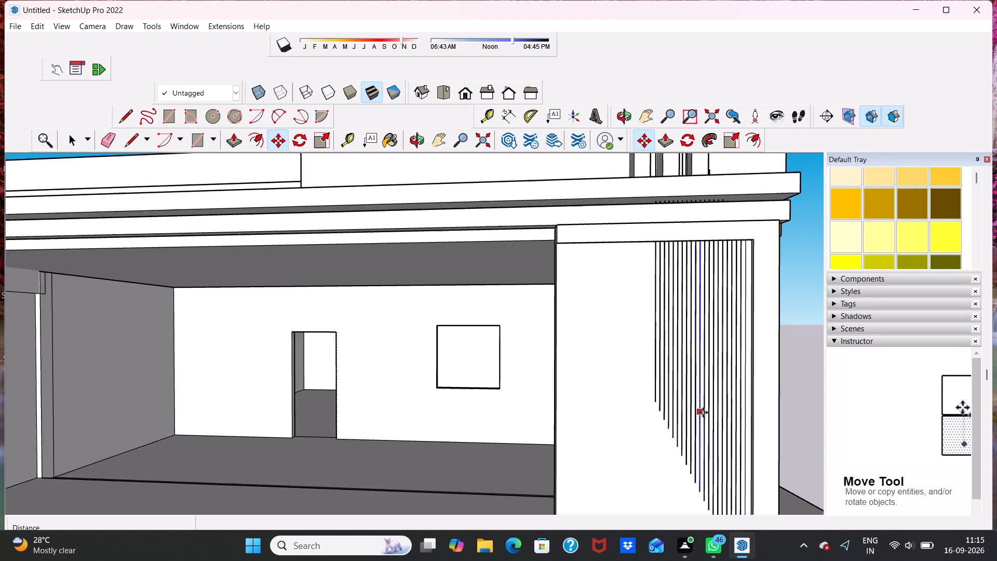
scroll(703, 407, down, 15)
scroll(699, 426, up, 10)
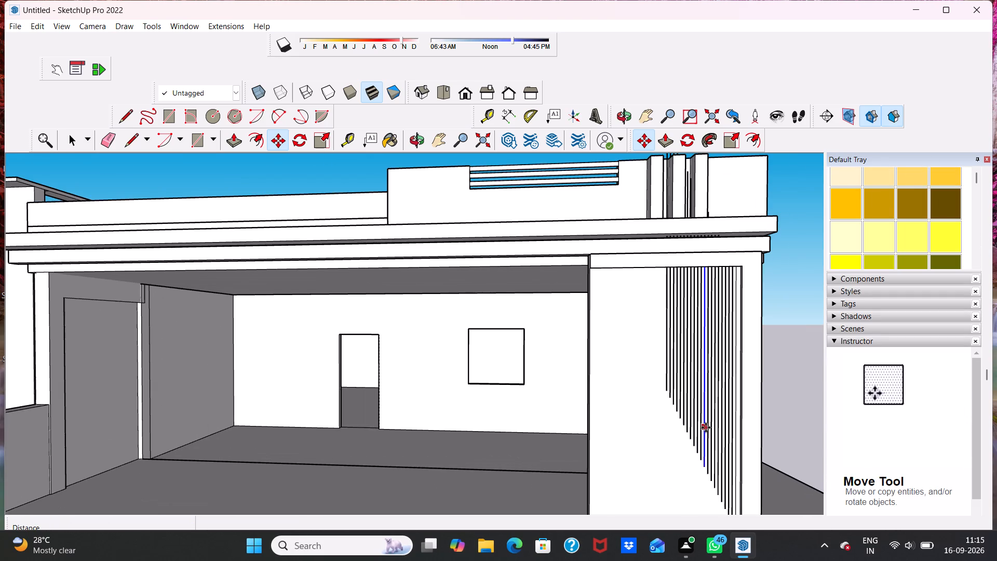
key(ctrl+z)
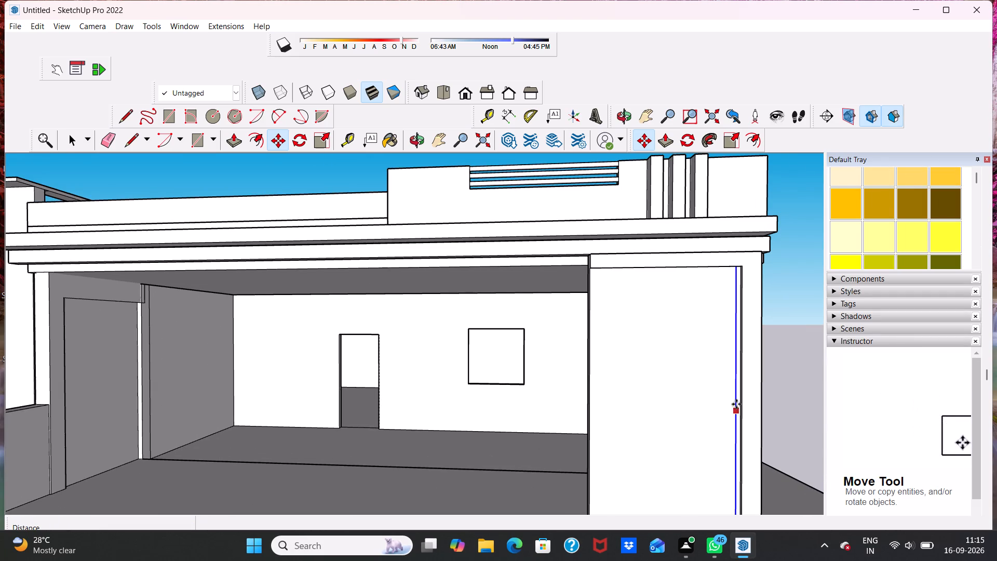
Copy the strip's long vertical edge about 2 1/2" across the recessed panel away from the post, and array it 25 times.
scroll(736, 393, up, 6)
middle_drag(747, 386, 757, 553)
scroll(727, 416, down, 6)
scroll(732, 408, up, 2)
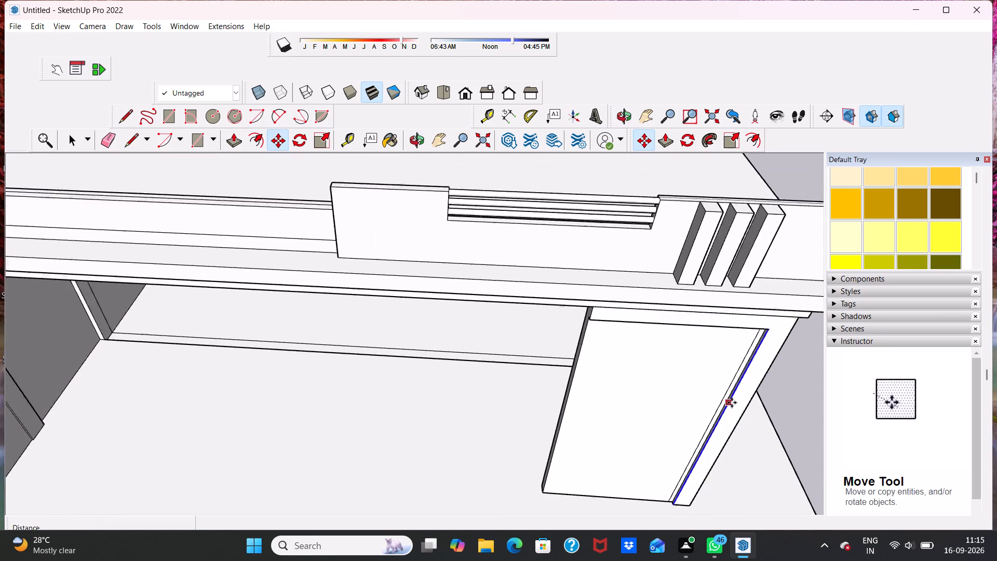
scroll(732, 403, up, 8)
click(736, 364)
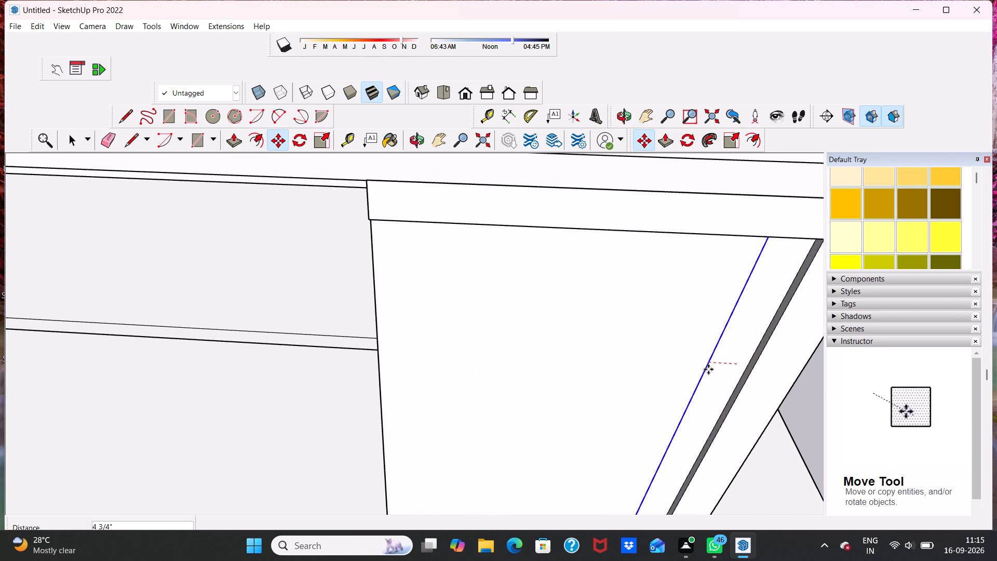
scroll(708, 369, down, 14)
scroll(715, 381, up, 3)
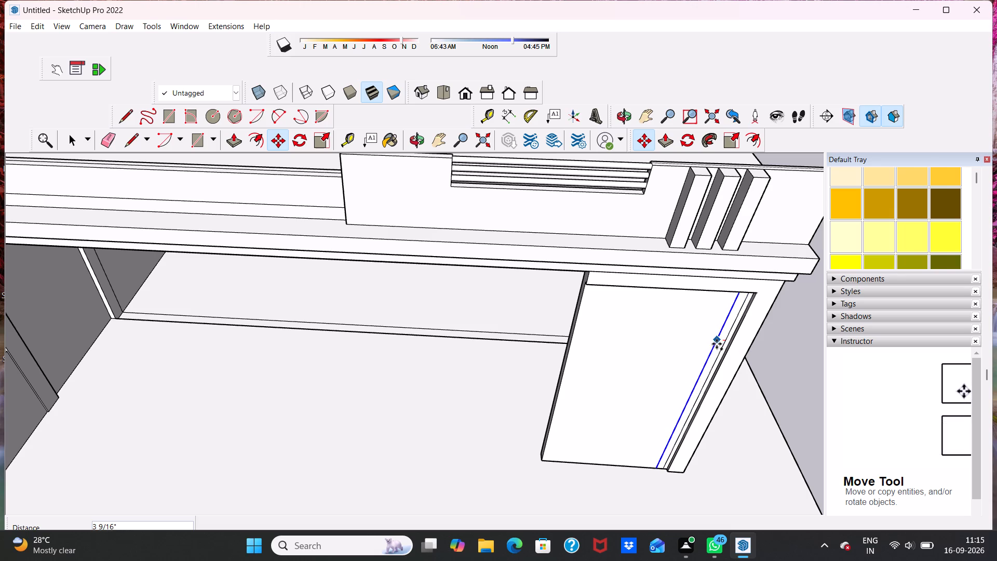
scroll(718, 343, up, 5)
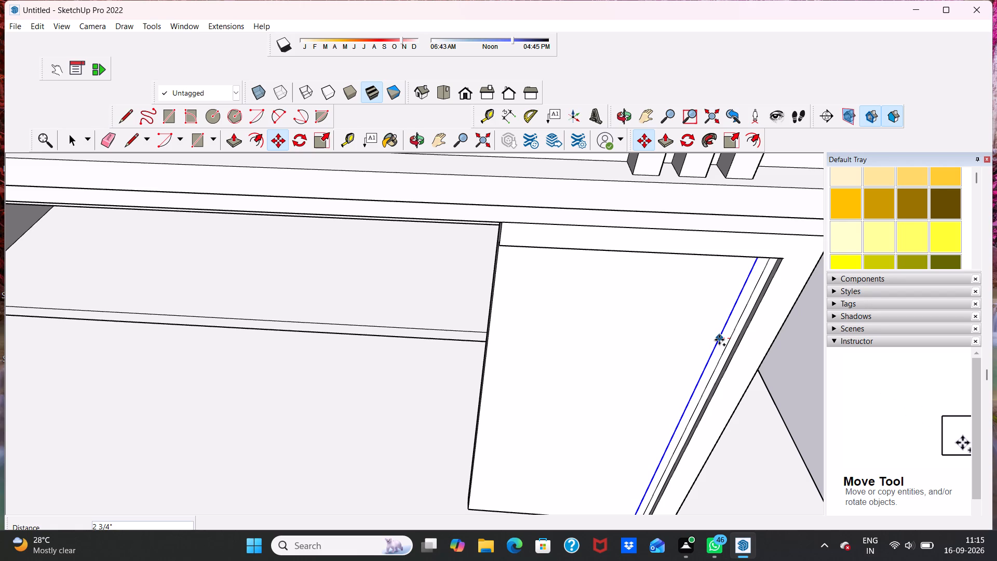
scroll(719, 340, down, 5)
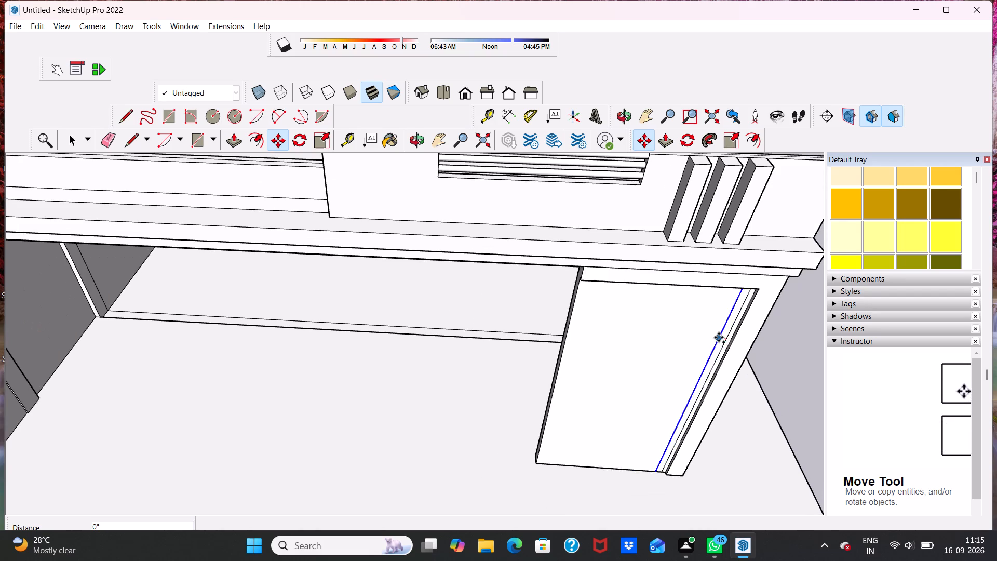
scroll(719, 337, up, 2)
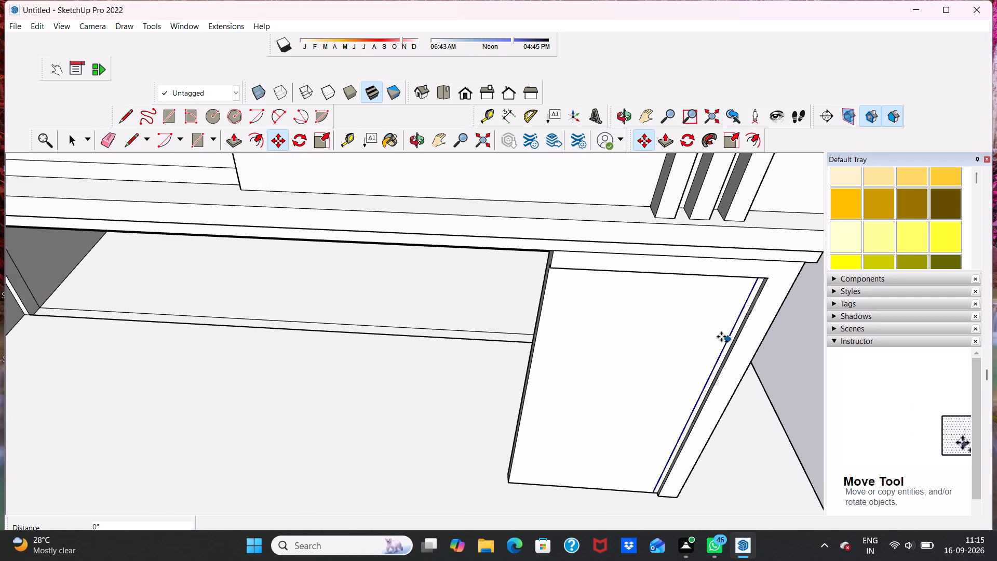
click(720, 337)
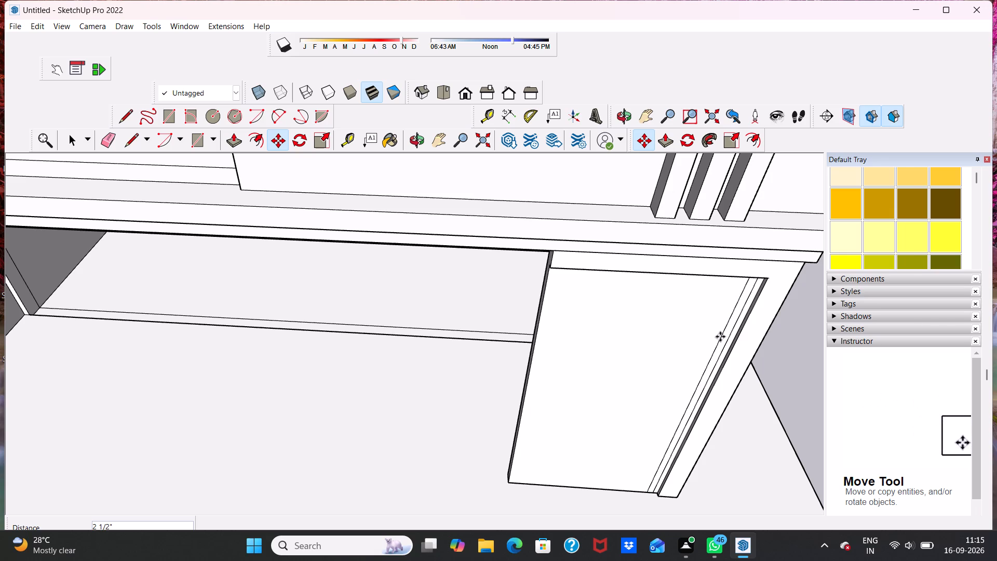
key(shift+asterisk)
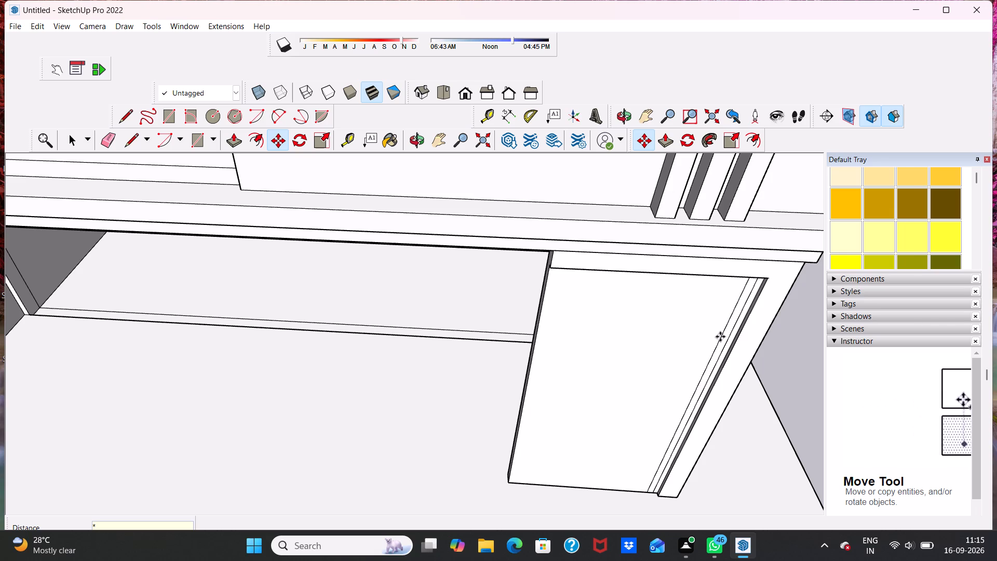
text(25)
key(Return)
key(space)
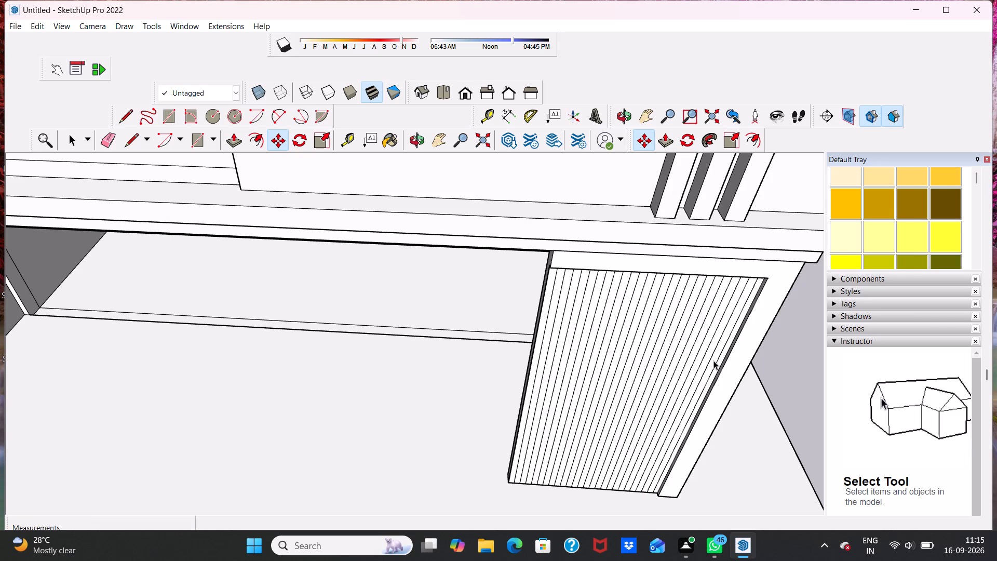
Push/Pull the second narrow strip from the corner post outward by 3" on the recessed panel.
middle_drag(691, 390, 625, 257)
scroll(625, 257, down, 7)
middle_drag(610, 312, 662, 329)
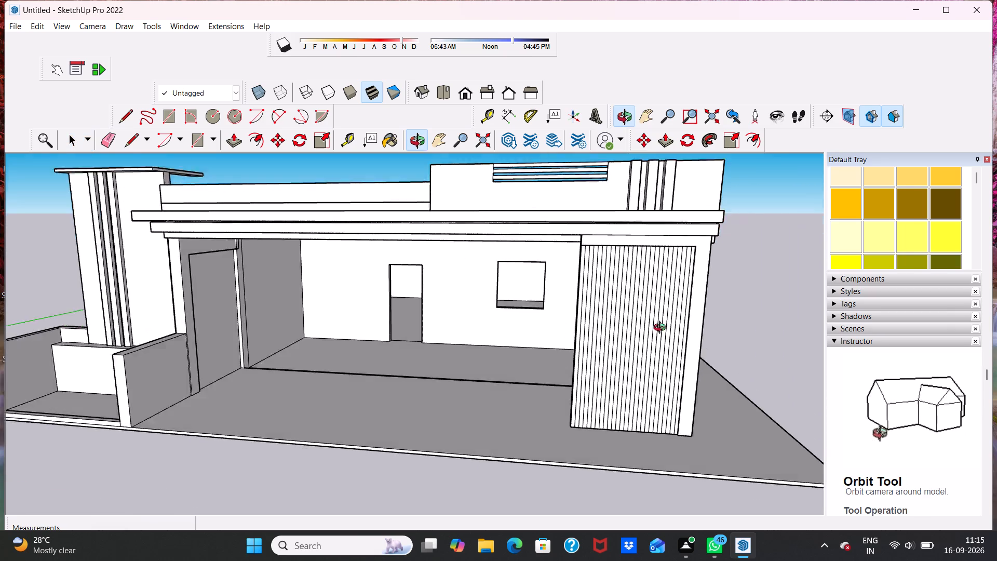
middle_drag(662, 329, 664, 332)
scroll(654, 328, down, 1)
scroll(649, 322, up, 6)
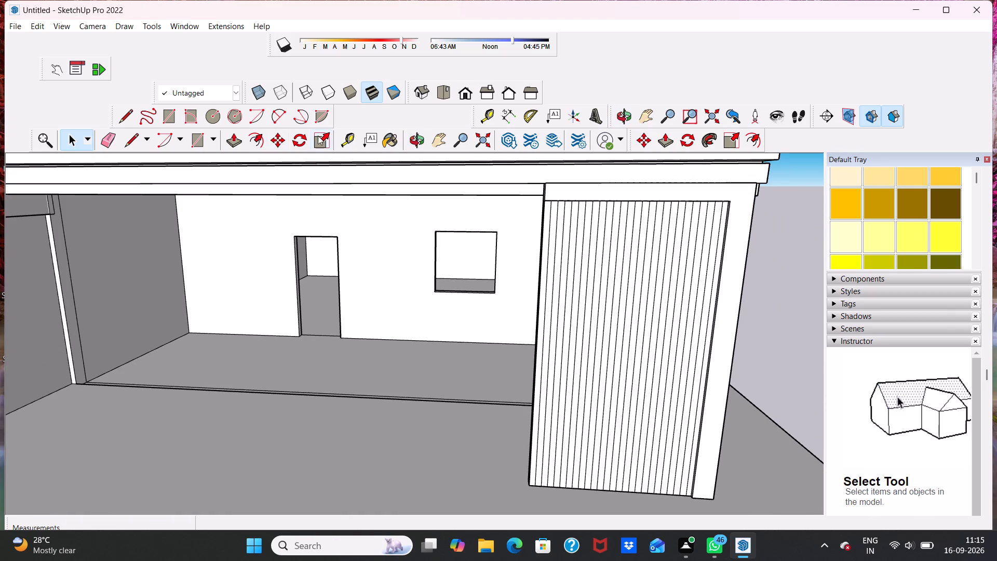
click(230, 140)
scroll(681, 303, up, 3)
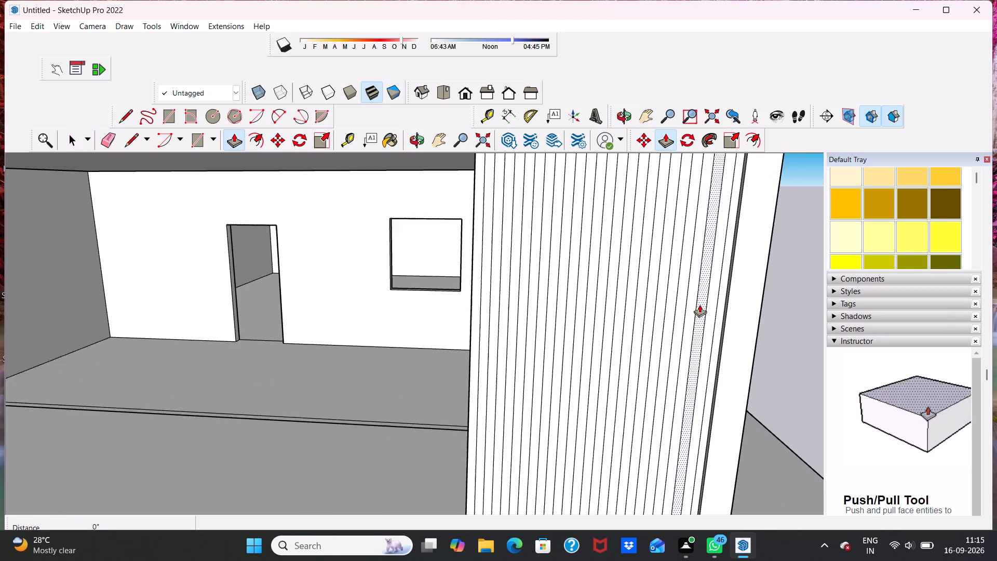
scroll(699, 304, up, 2)
click(717, 244)
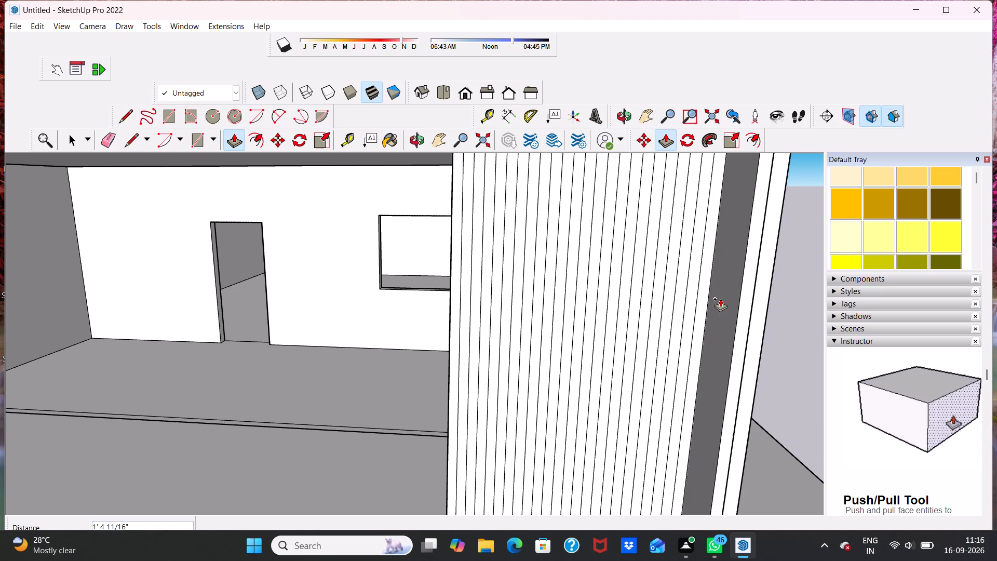
key(3)
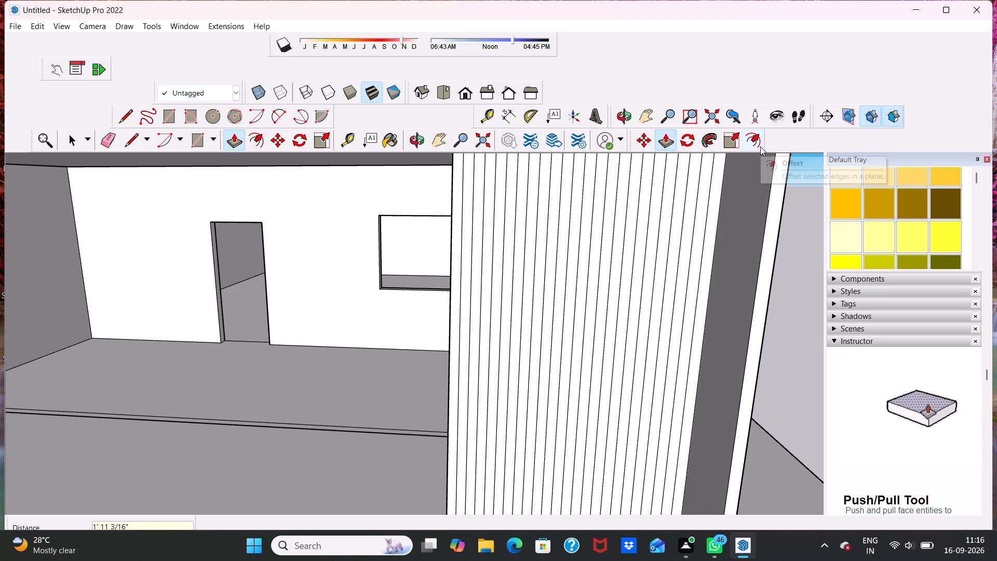
key(shift+quotedbl)
key(BackSpace)
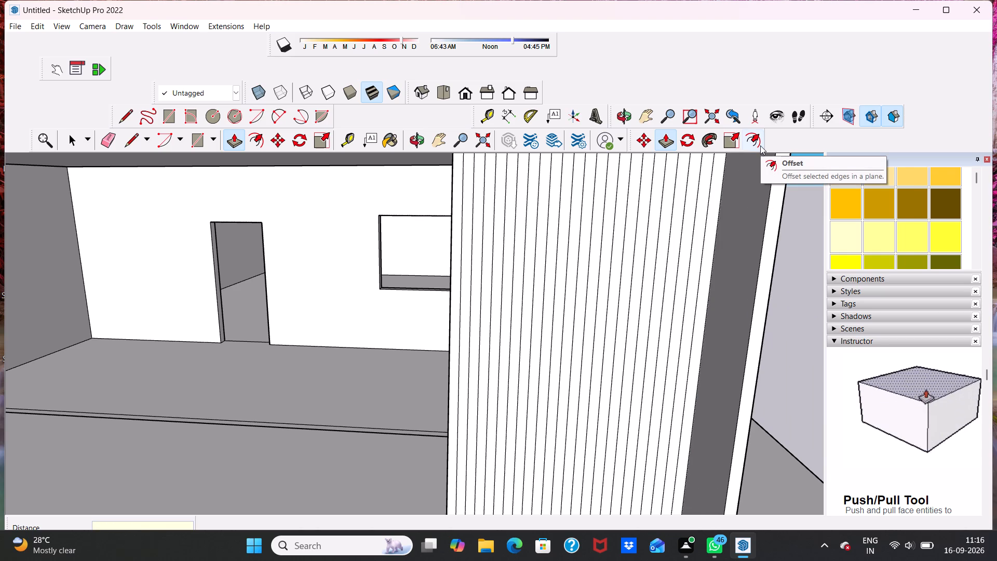
key(3)
key(shift+quotedbl)
key(Return)
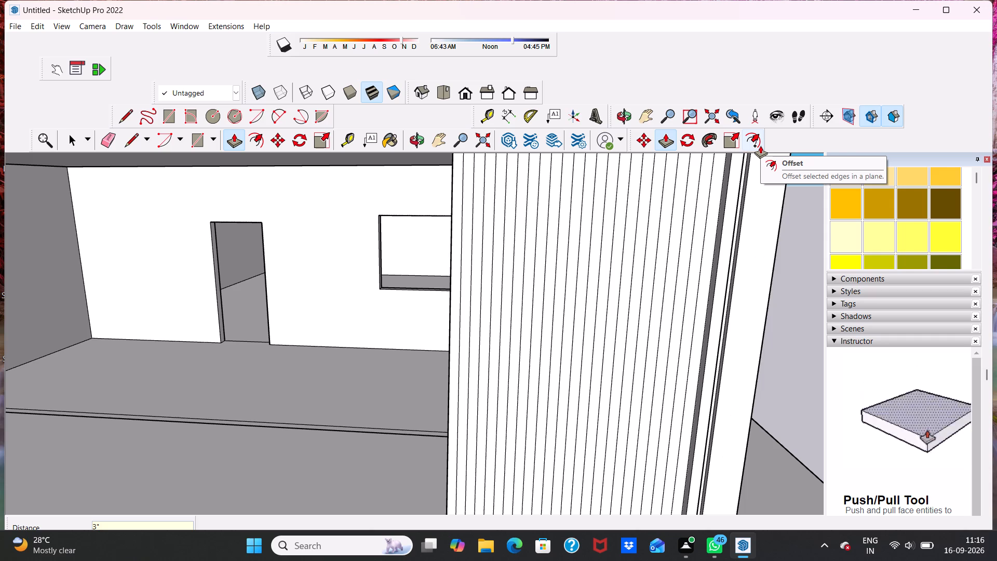
Push/Pull the next three alternate strips, moving away from the post, out 3" to match the first raised strip.
scroll(605, 180, down, 6)
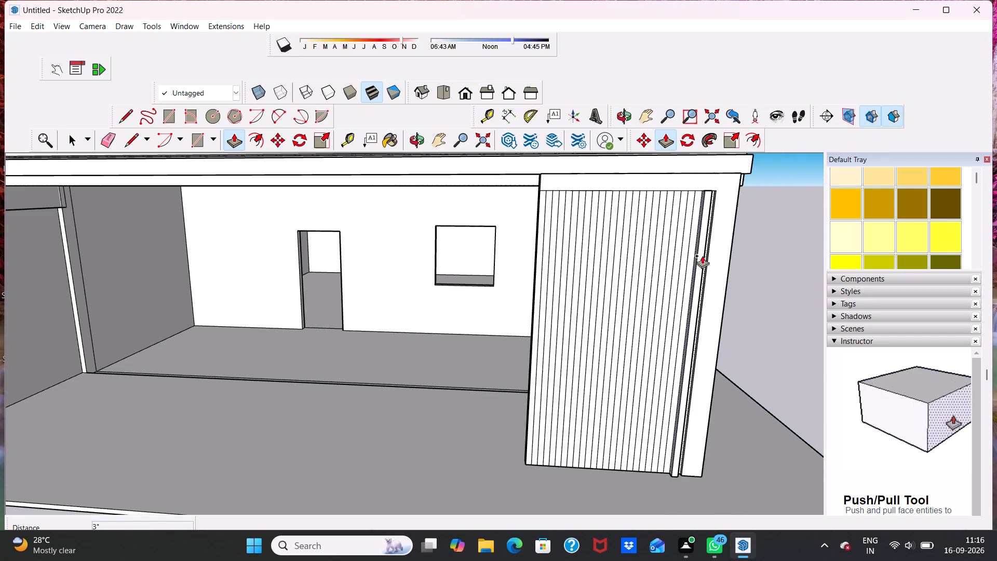
scroll(692, 238, up, 3)
click(685, 232)
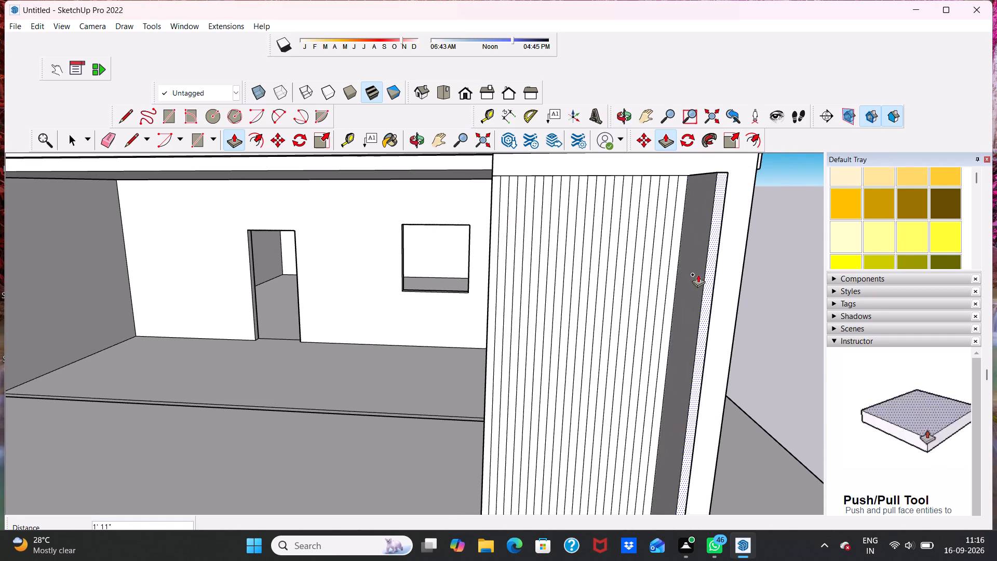
scroll(617, 271, up, 2)
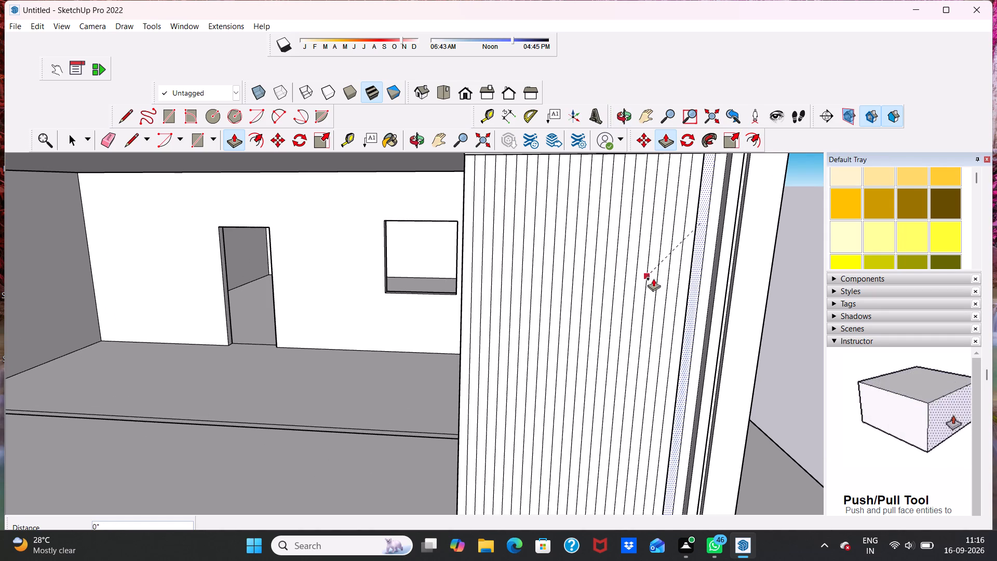
scroll(700, 280, up, 3)
scroll(700, 279, down, 2)
middle_drag(699, 279, 614, 259)
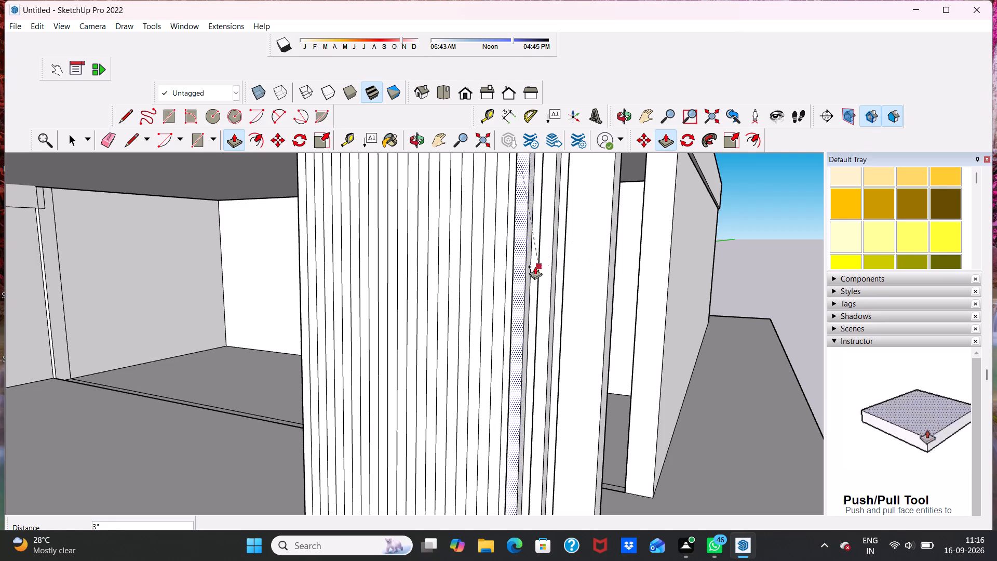
scroll(544, 254, up, 3)
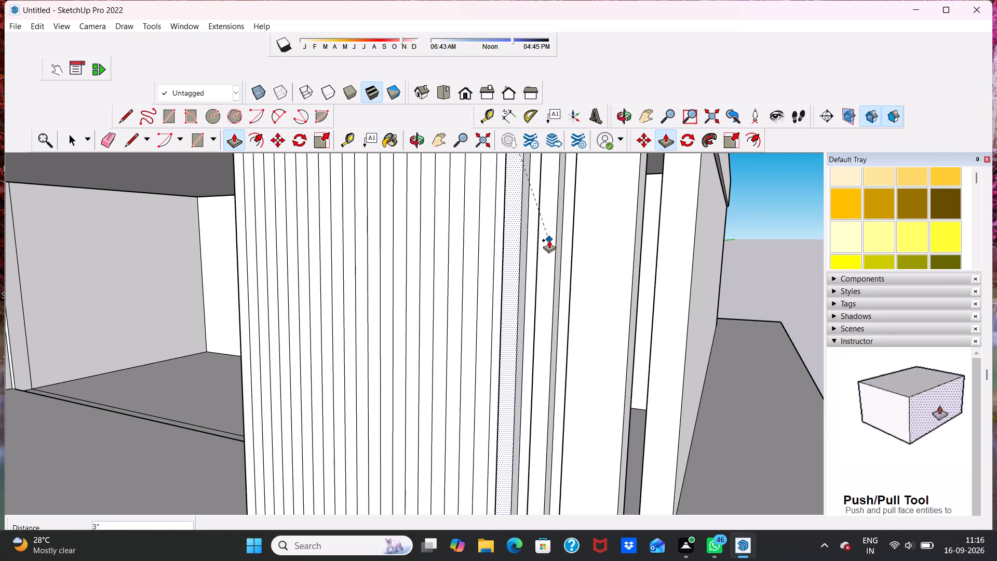
click(549, 240)
scroll(489, 247, up, 1)
click(489, 247)
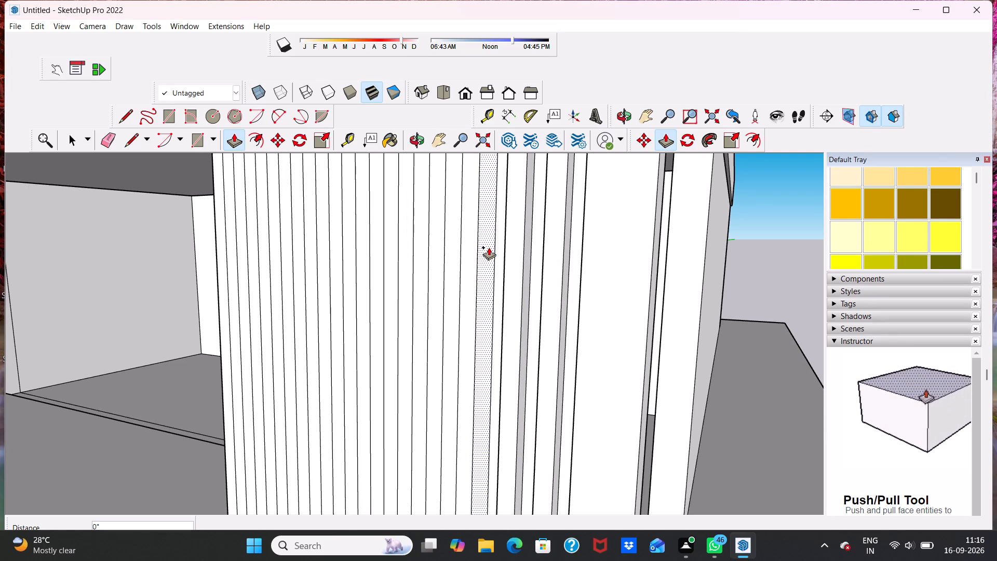
click(513, 264)
click(453, 247)
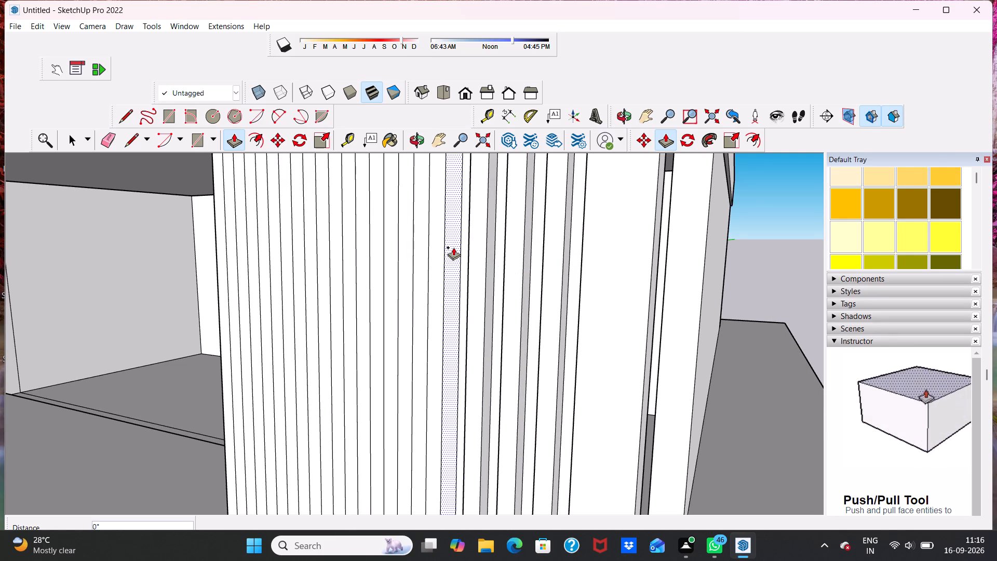
click(477, 265)
Push/Pull six more alternate strips out 3", continuing across the panel away from the post, flush with the raised ones.
click(415, 250)
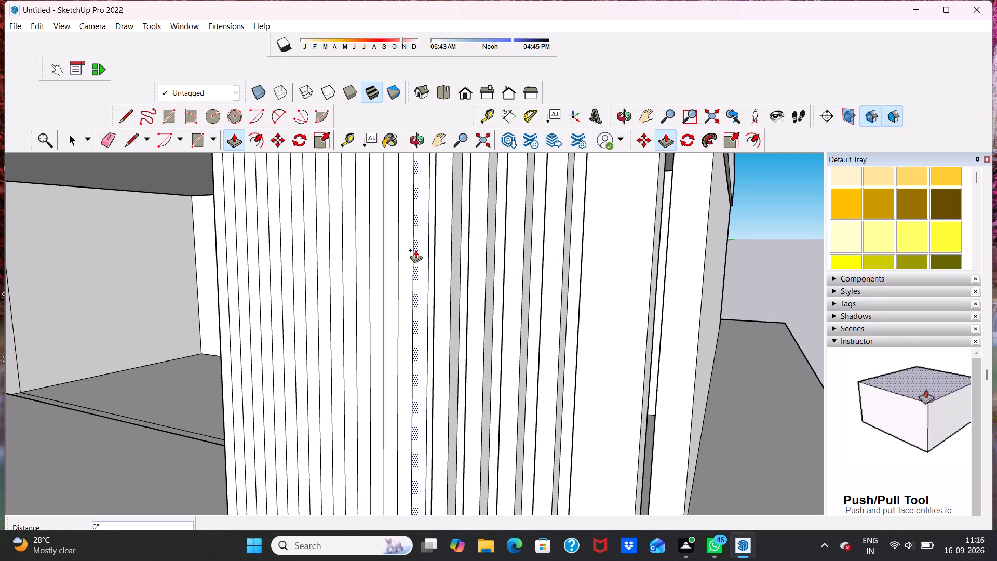
scroll(413, 260, up, 2)
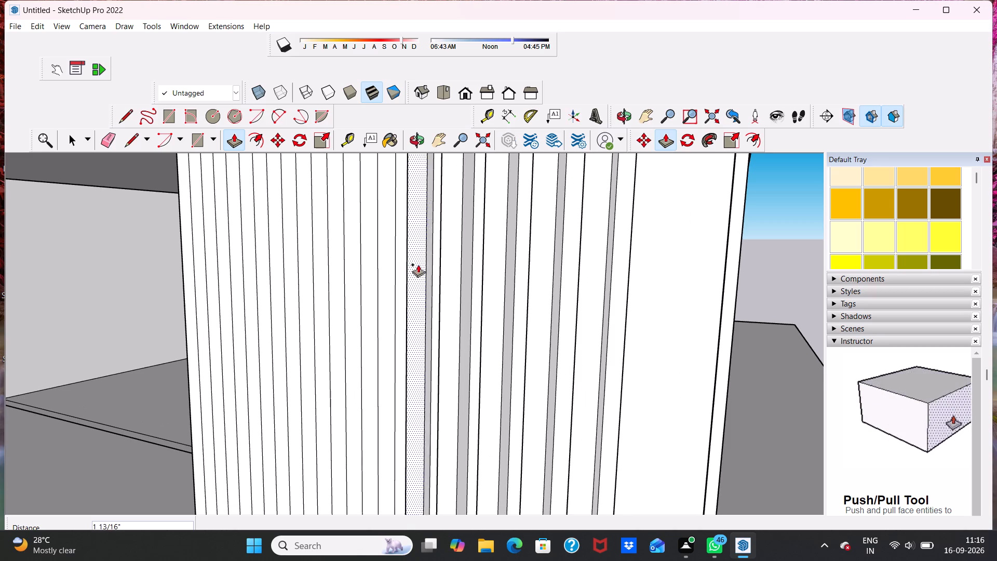
click(452, 275)
click(387, 260)
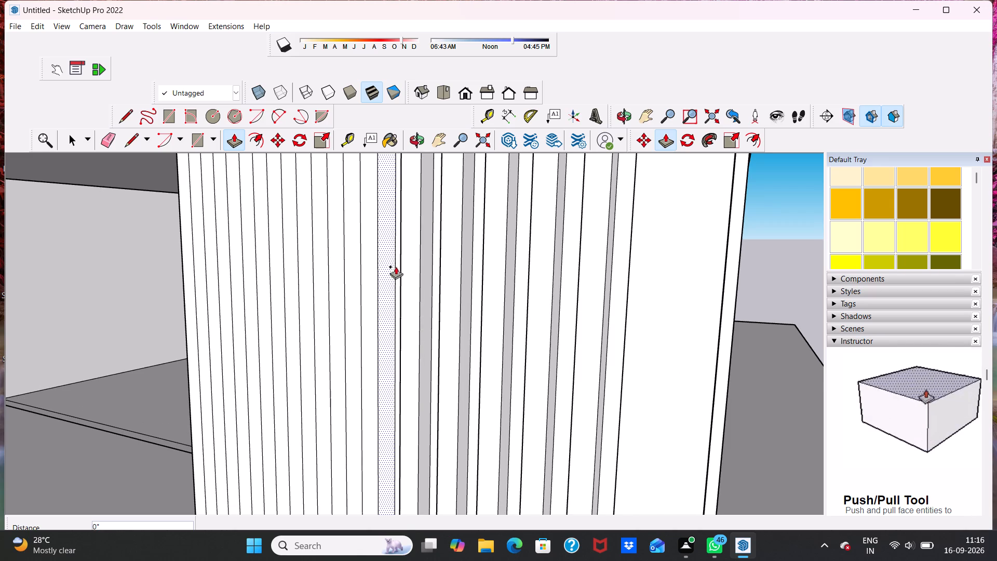
click(407, 273)
middle_drag(349, 262, 399, 249)
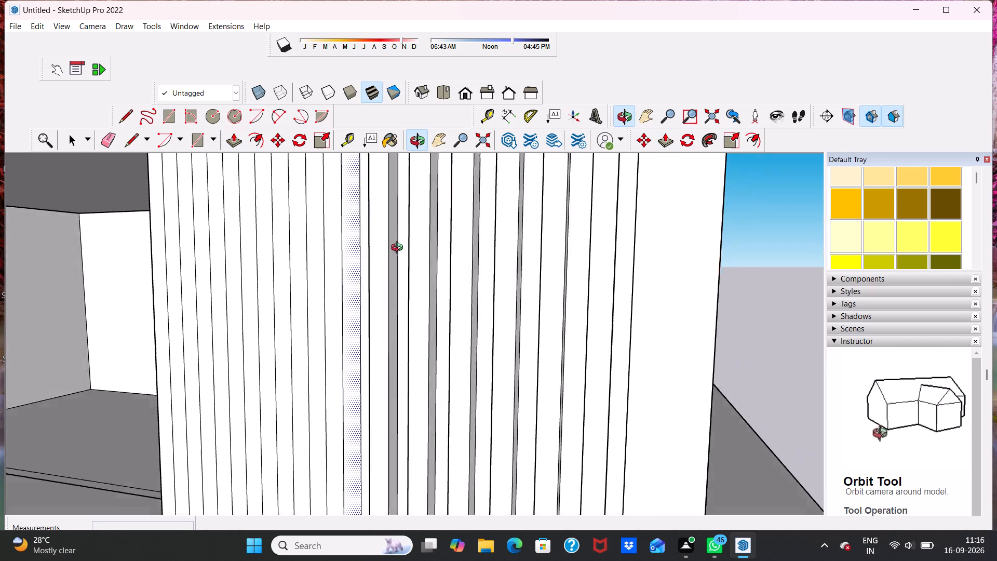
middle_drag(399, 249, 422, 245)
click(347, 258)
click(380, 277)
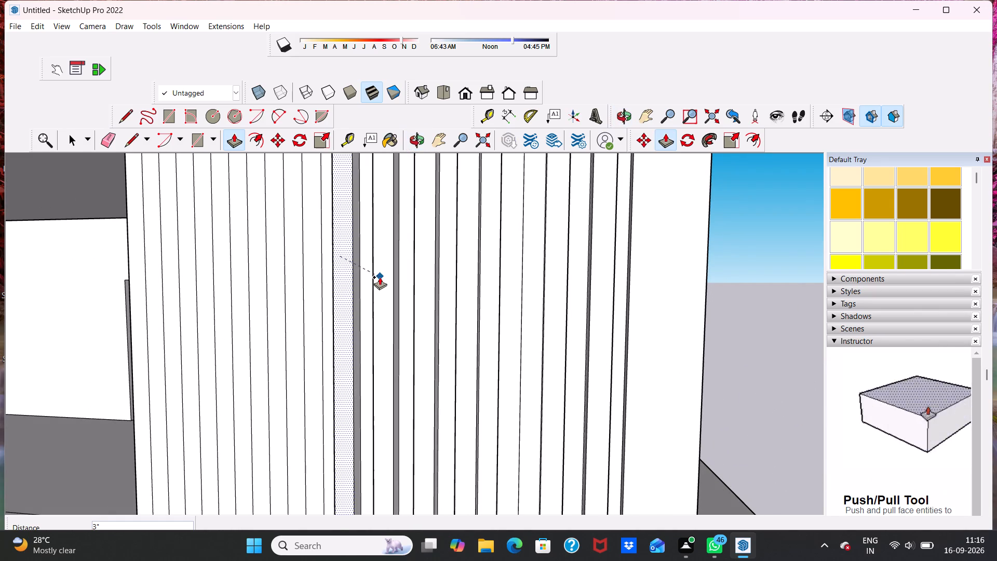
click(308, 264)
click(341, 278)
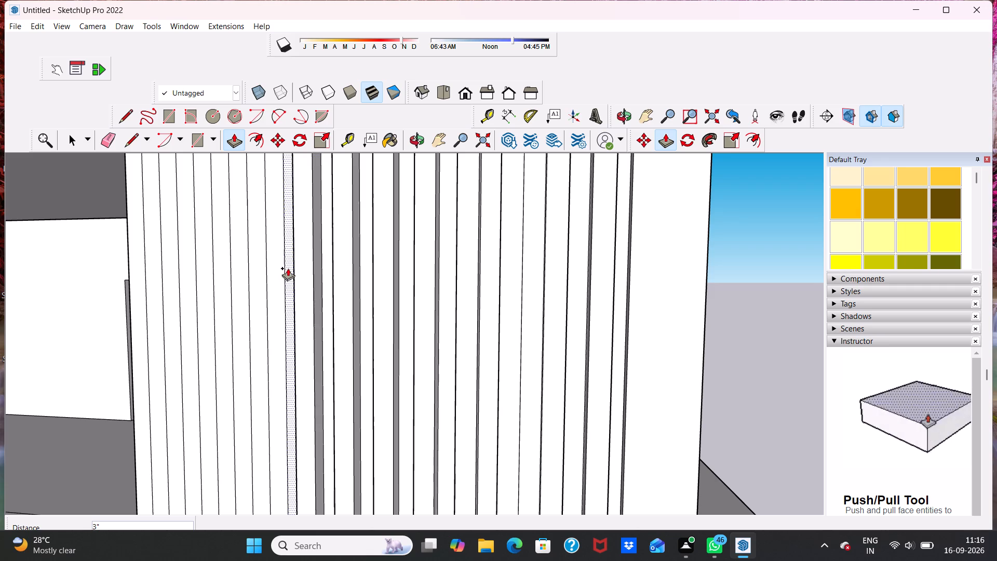
click(278, 269)
click(304, 282)
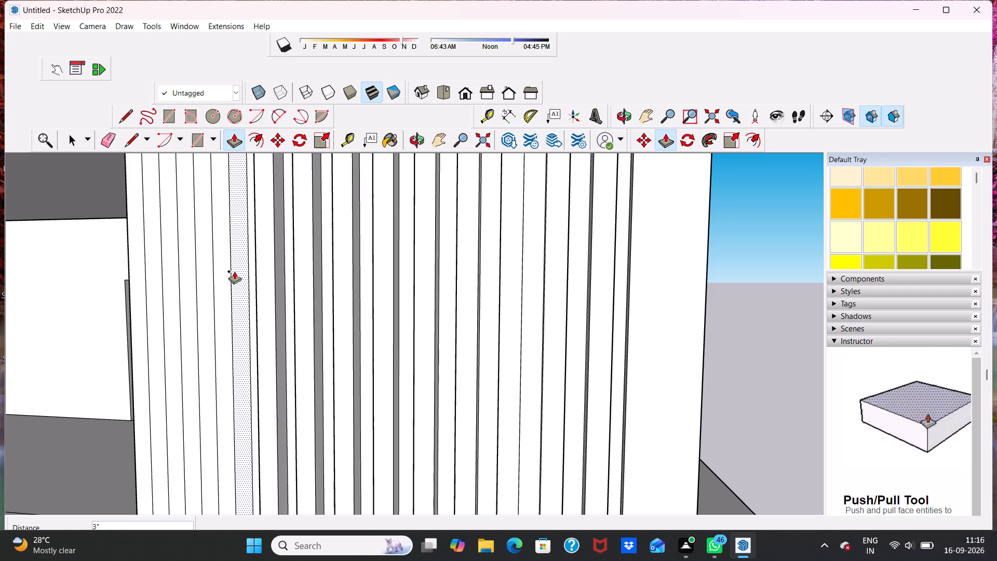
click(234, 271)
click(267, 286)
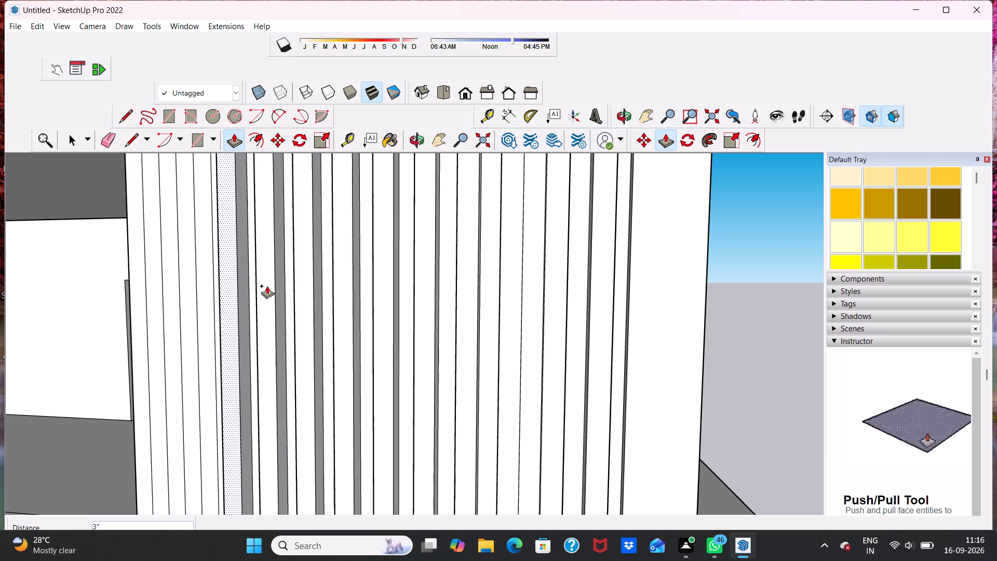
Push/Pull the next two alternate strips out 3", continuing across the panel toward its free edge.
click(206, 274)
click(223, 287)
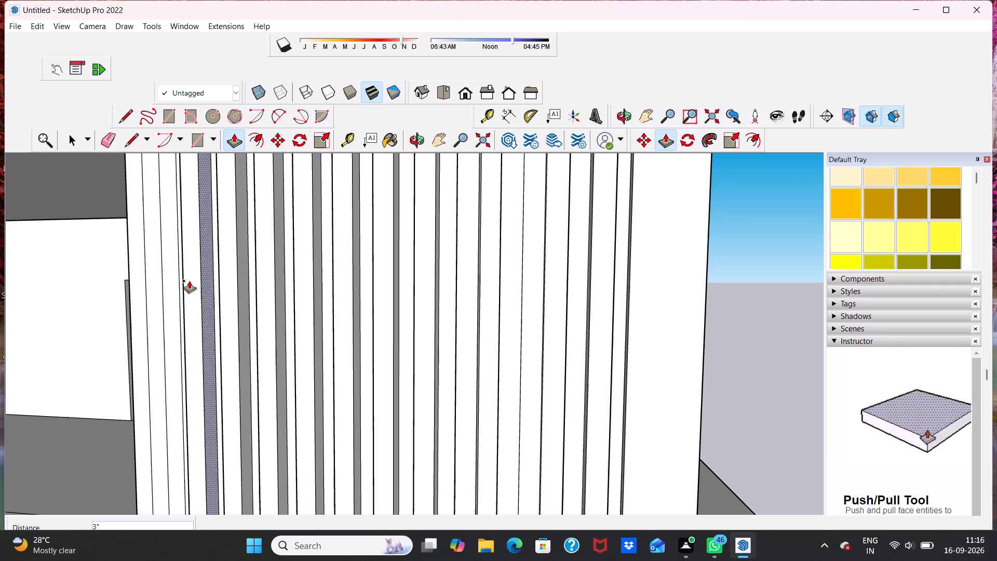
click(177, 279)
click(198, 291)
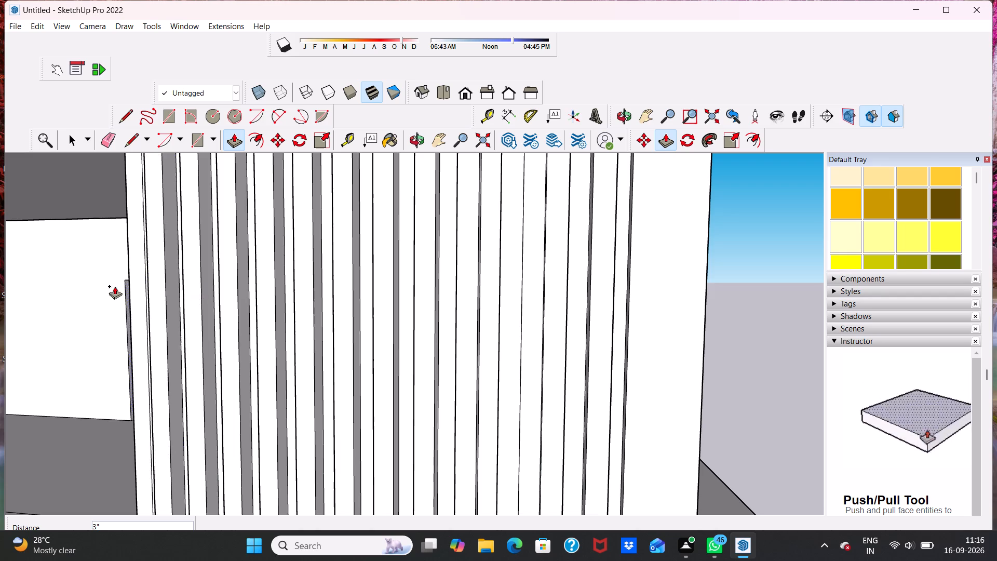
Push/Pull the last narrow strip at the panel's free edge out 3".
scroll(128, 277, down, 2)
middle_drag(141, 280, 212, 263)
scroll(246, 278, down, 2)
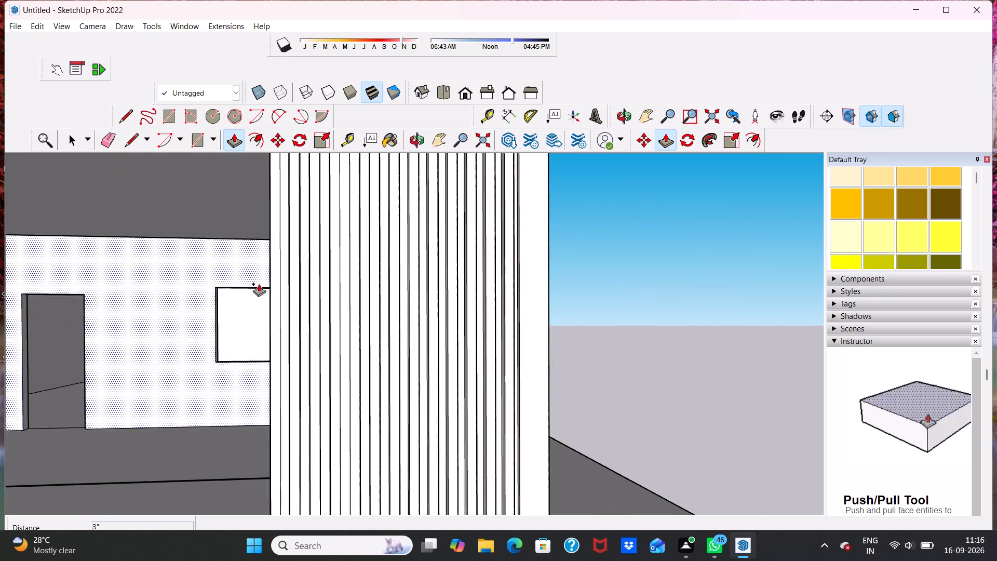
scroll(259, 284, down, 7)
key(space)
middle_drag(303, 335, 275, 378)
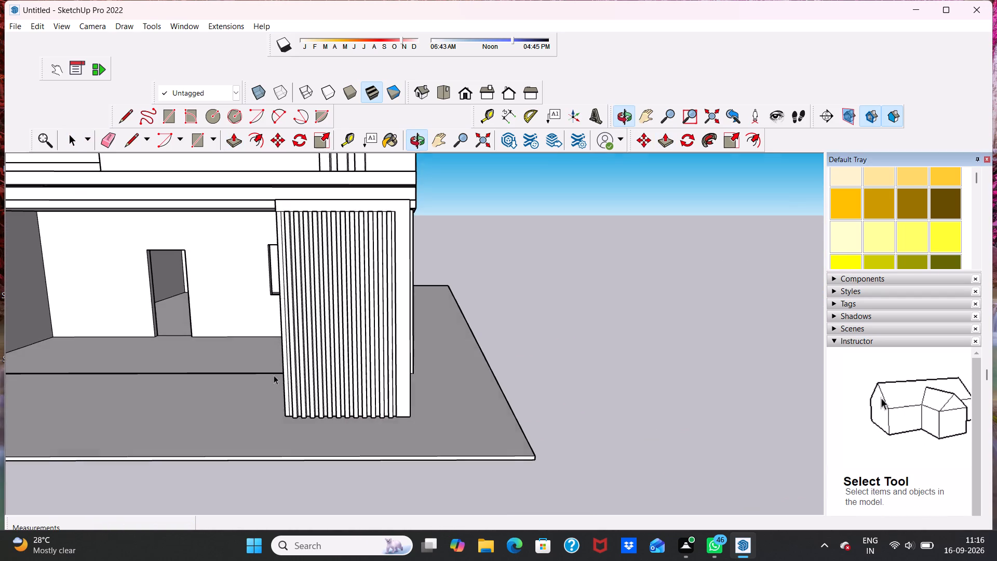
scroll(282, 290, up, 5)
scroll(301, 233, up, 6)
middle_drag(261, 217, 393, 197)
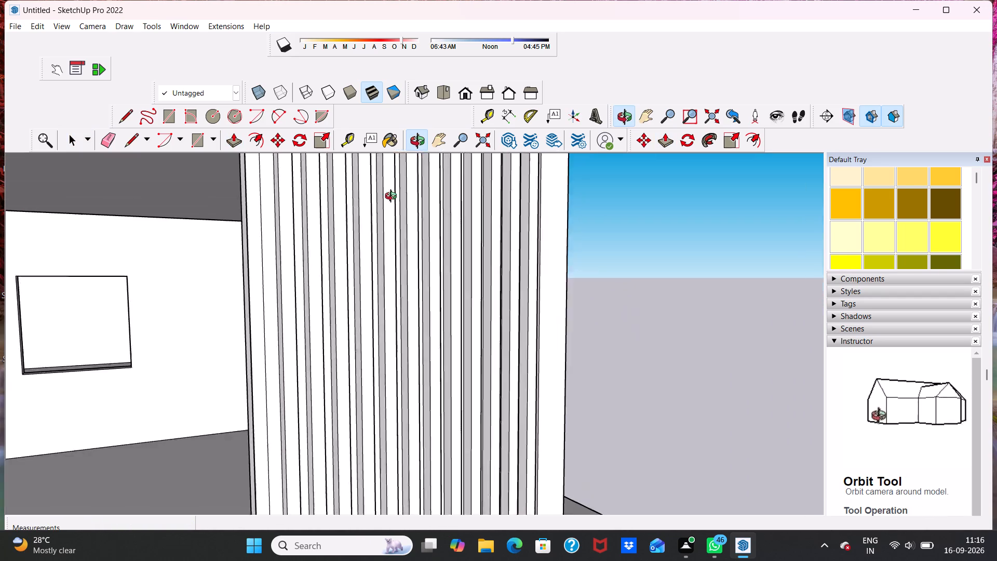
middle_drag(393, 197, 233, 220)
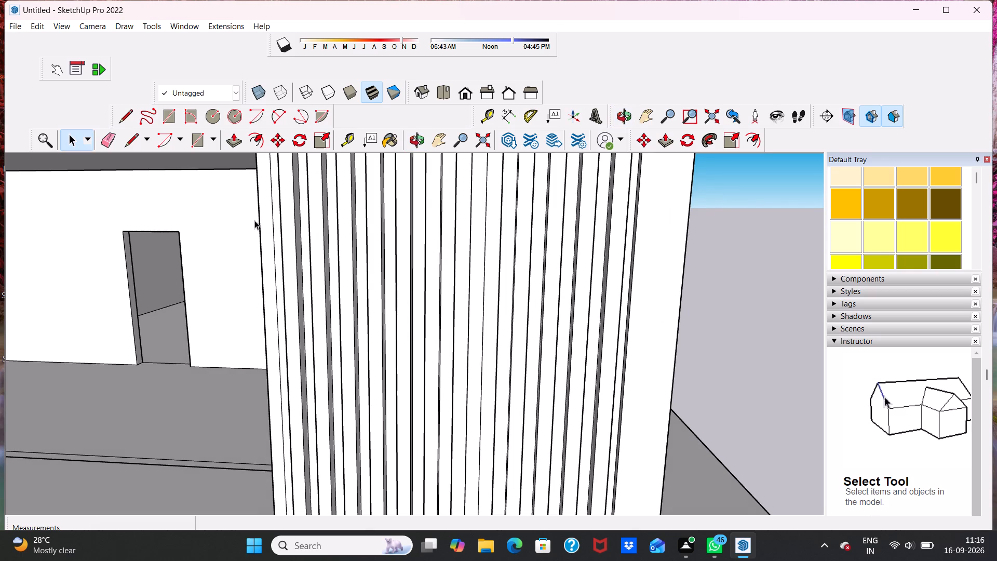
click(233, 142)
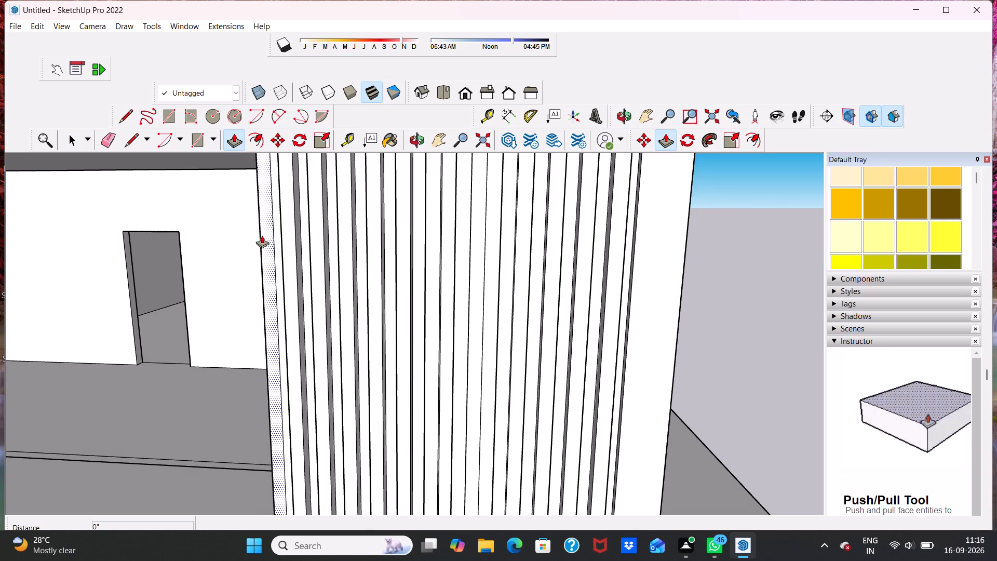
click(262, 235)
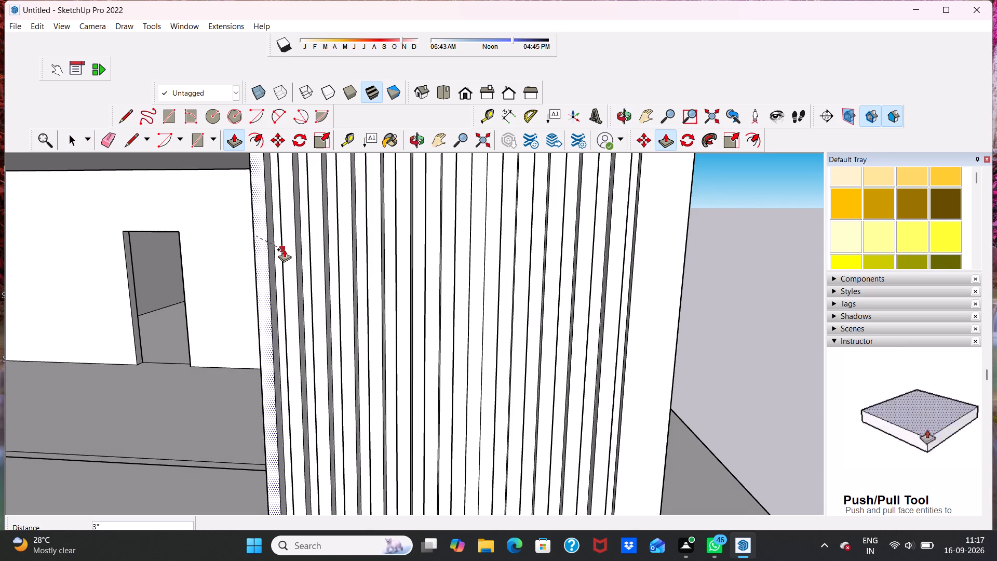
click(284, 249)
Examine the fluted porch panel and its corner post from the front and the side.
scroll(286, 246, down, 5)
scroll(342, 303, down, 1)
middle_drag(342, 304, 297, 256)
key(space)
scroll(324, 325, down, 1)
middle_drag(324, 326, 479, 299)
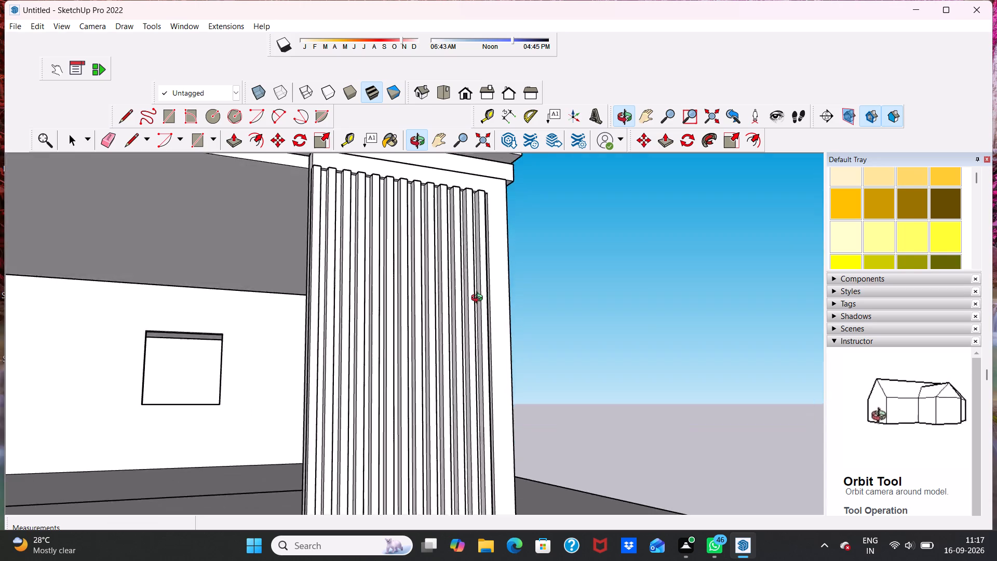
middle_drag(479, 299, 422, 329)
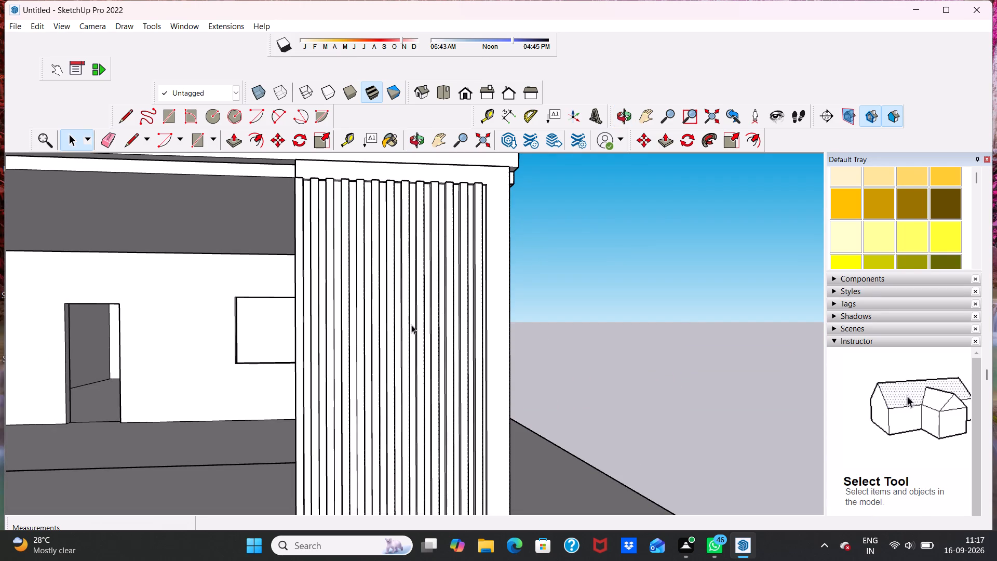
middle_drag(411, 325, 407, 337)
scroll(387, 315, down, 7)
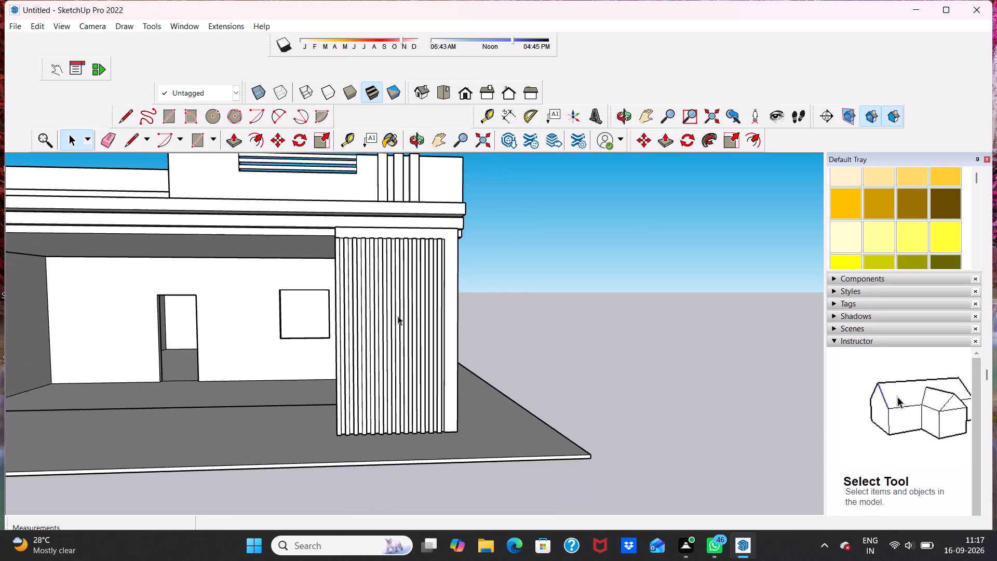
scroll(398, 316, down, 1)
middle_drag(400, 327, 250, 335)
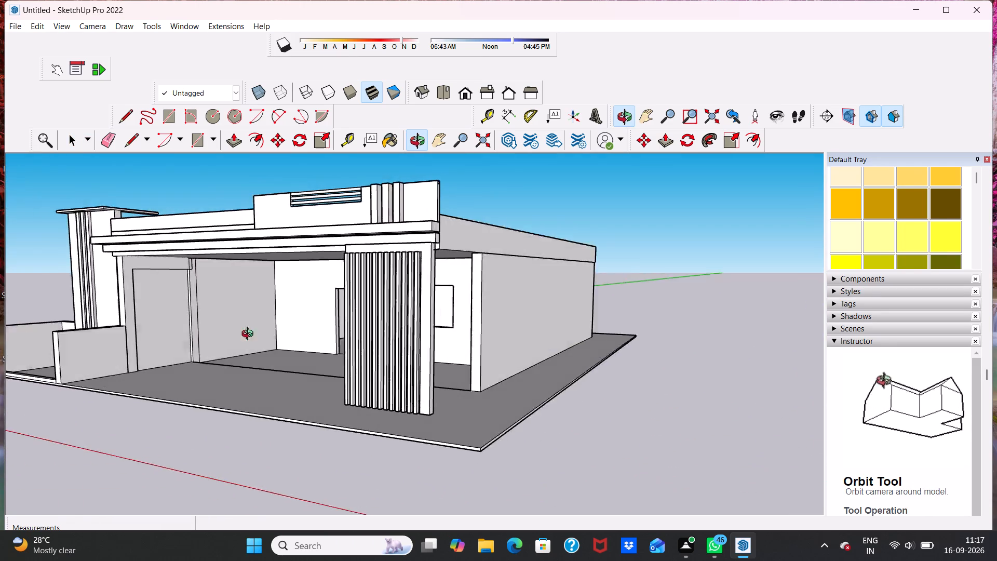
middle_drag(250, 335, 78, 338)
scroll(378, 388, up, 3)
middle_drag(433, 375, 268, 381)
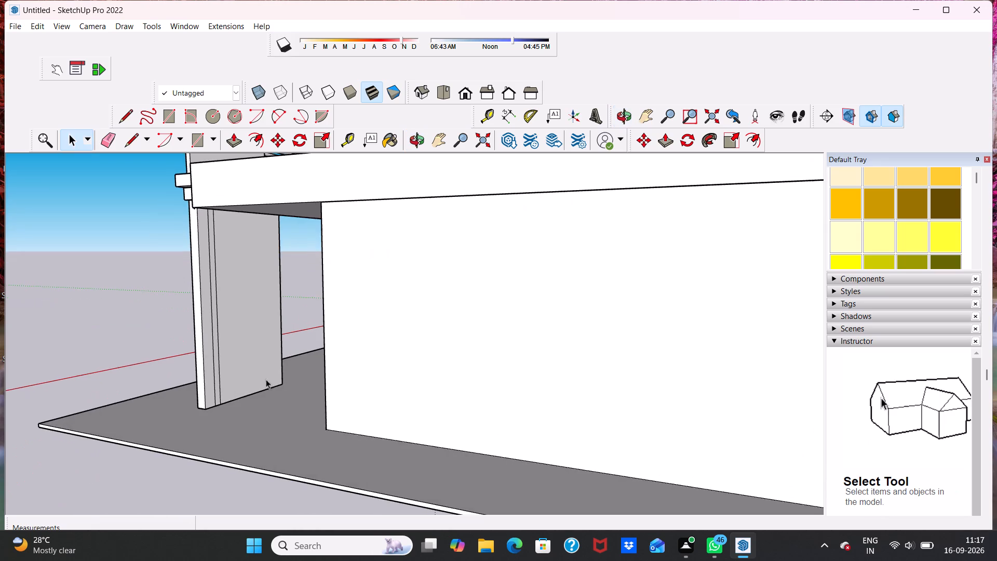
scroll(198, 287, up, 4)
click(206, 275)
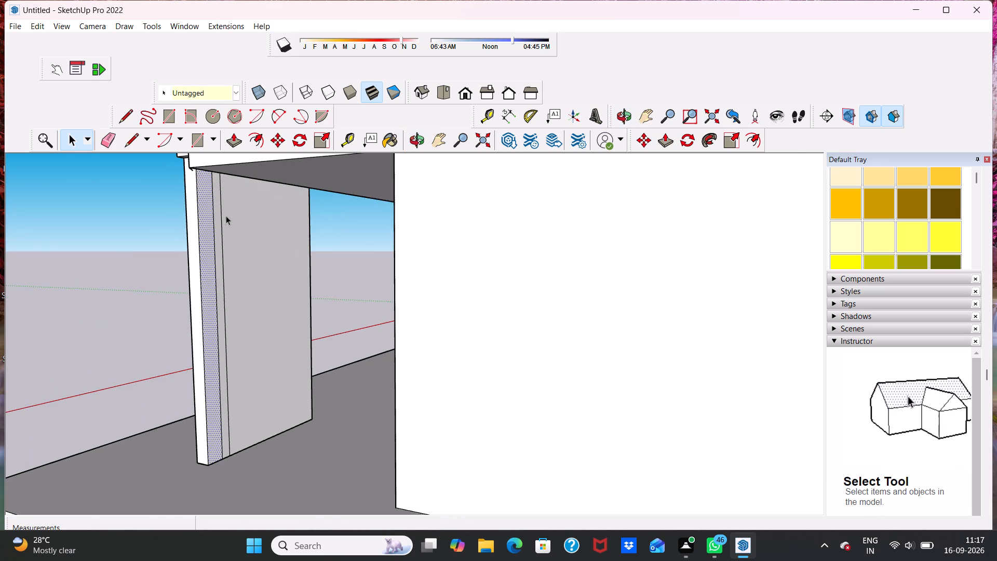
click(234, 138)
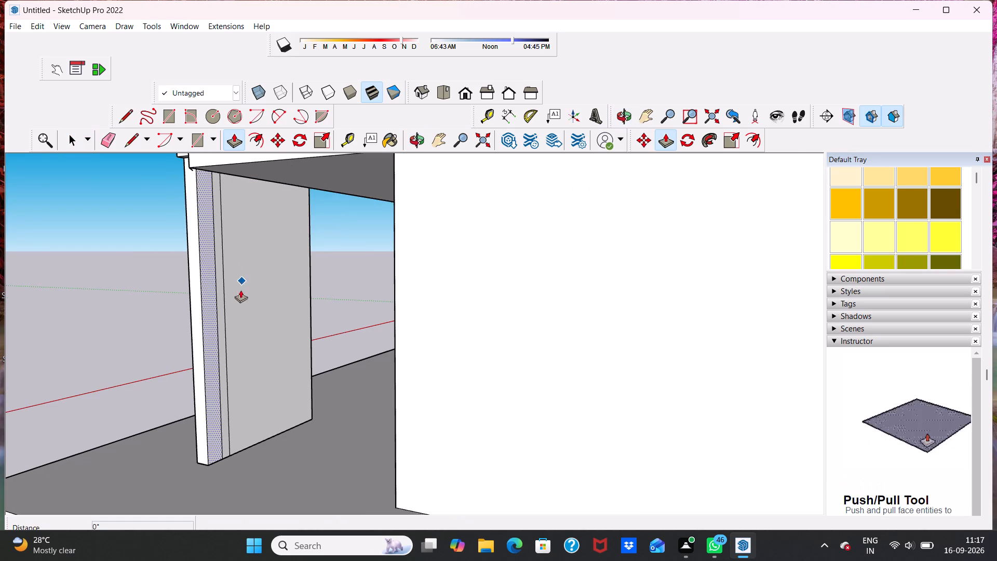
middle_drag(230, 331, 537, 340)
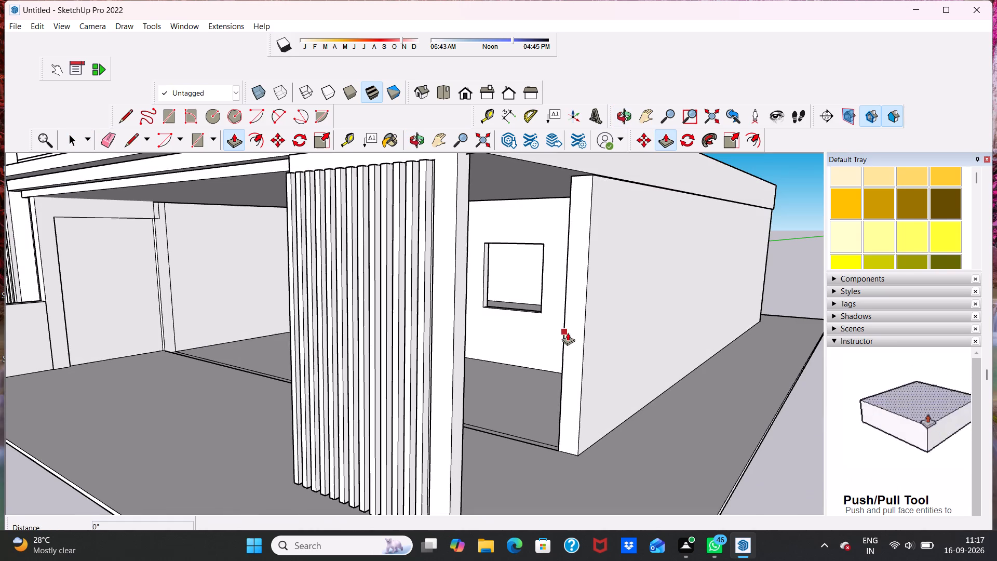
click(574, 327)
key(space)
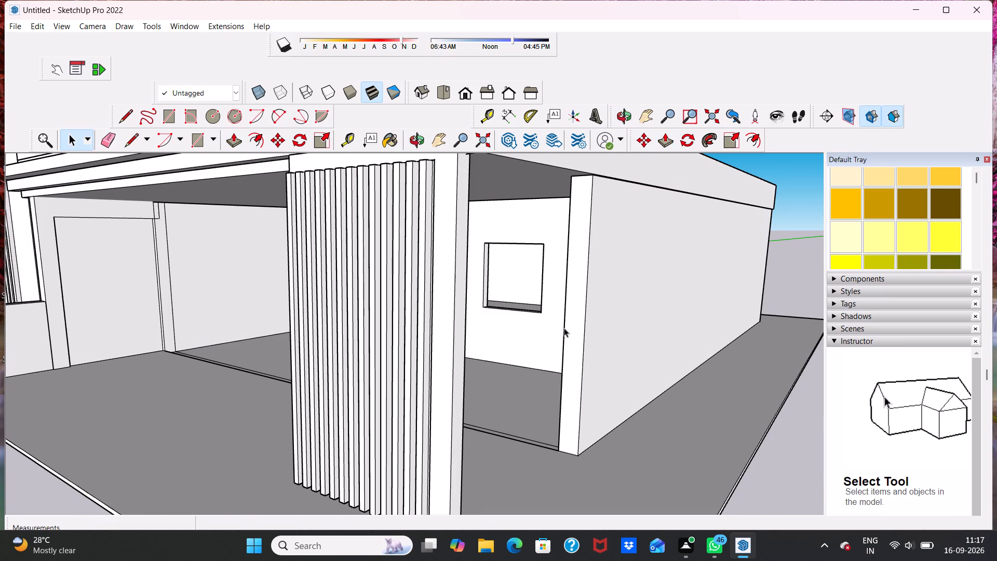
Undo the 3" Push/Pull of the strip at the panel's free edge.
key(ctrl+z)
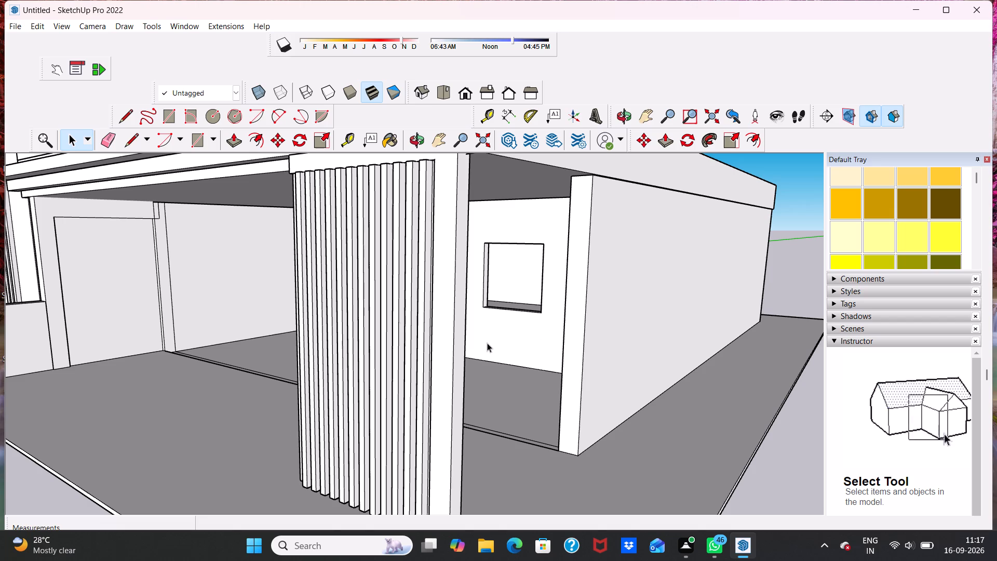
Push/Pull the last strip at the panel's free edge by 1 9/16".
middle_drag(360, 315, 519, 322)
scroll(355, 262, up, 3)
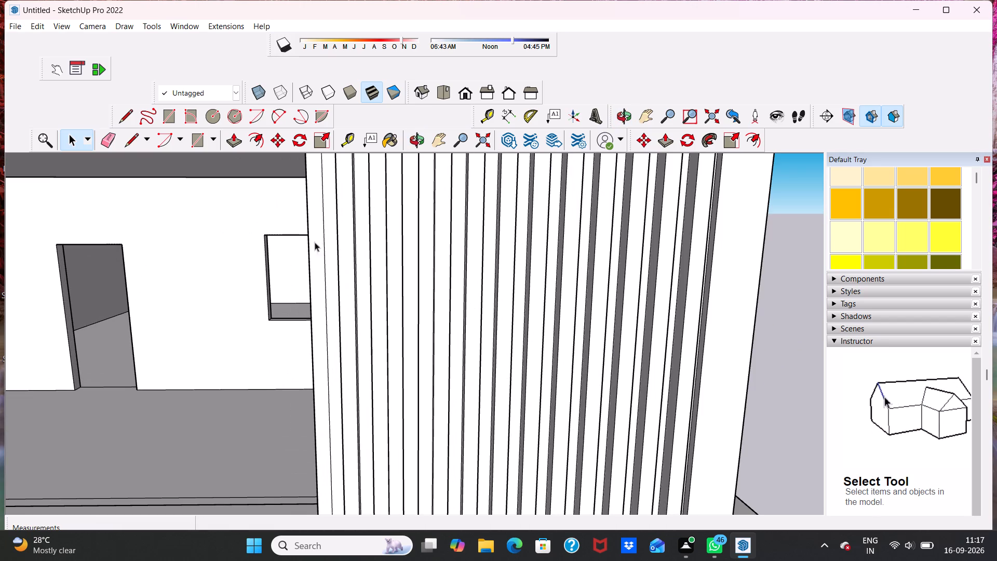
click(313, 238)
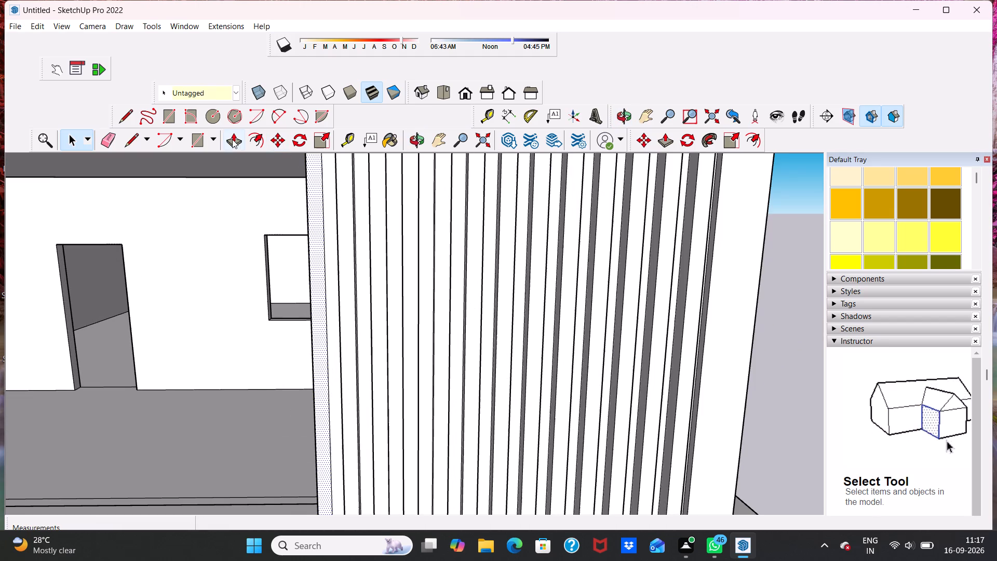
click(232, 139)
click(314, 204)
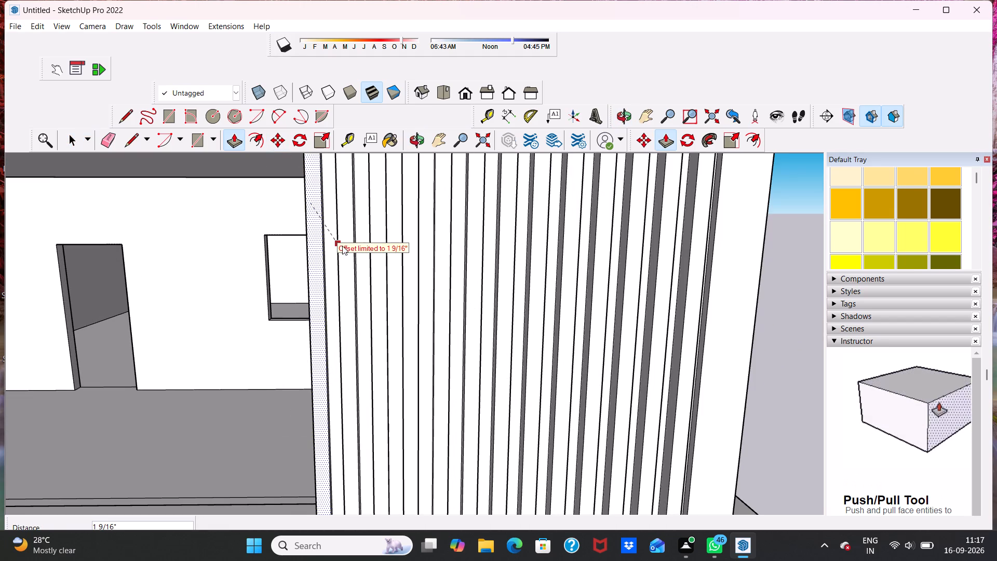
click(347, 249)
click(342, 215)
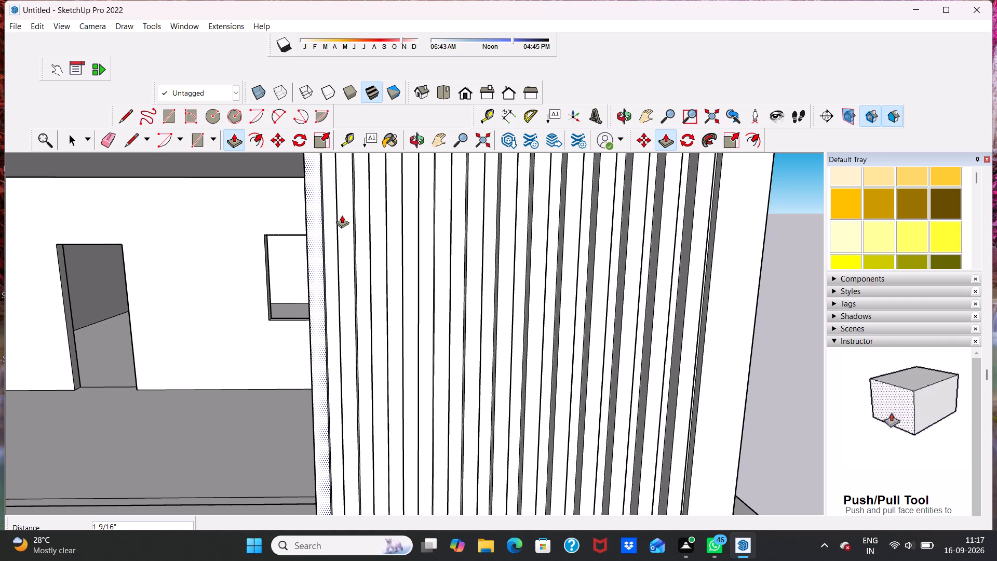
Push/Pull the side wall's narrow front end face forward about 7' 8 1/4" to meet the porch's corner post.
middle_drag(344, 216, 177, 228)
scroll(170, 228, up, 1)
scroll(192, 235, down, 3)
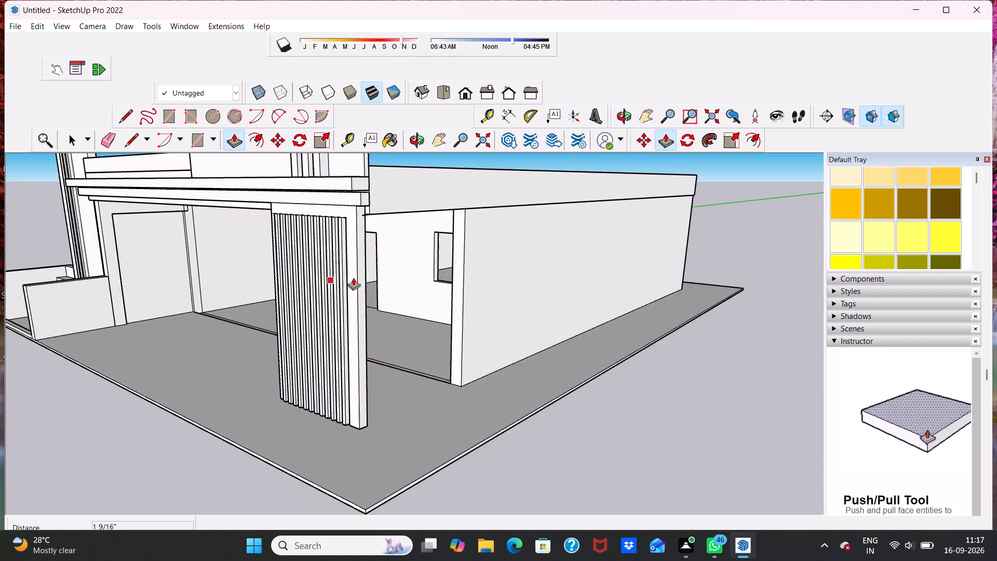
scroll(353, 277, down, 7)
scroll(425, 287, up, 4)
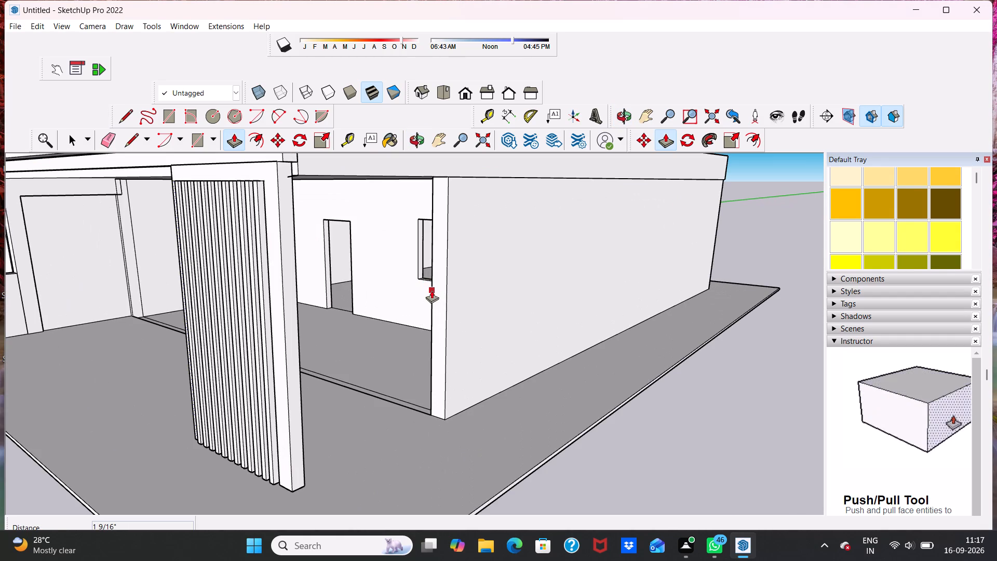
key(space)
click(435, 286)
click(236, 142)
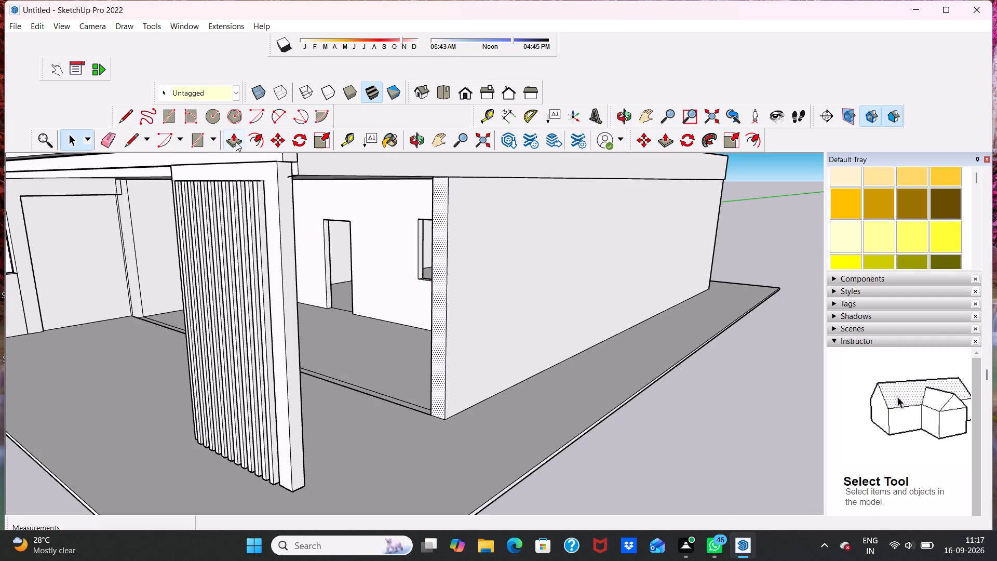
click(441, 270)
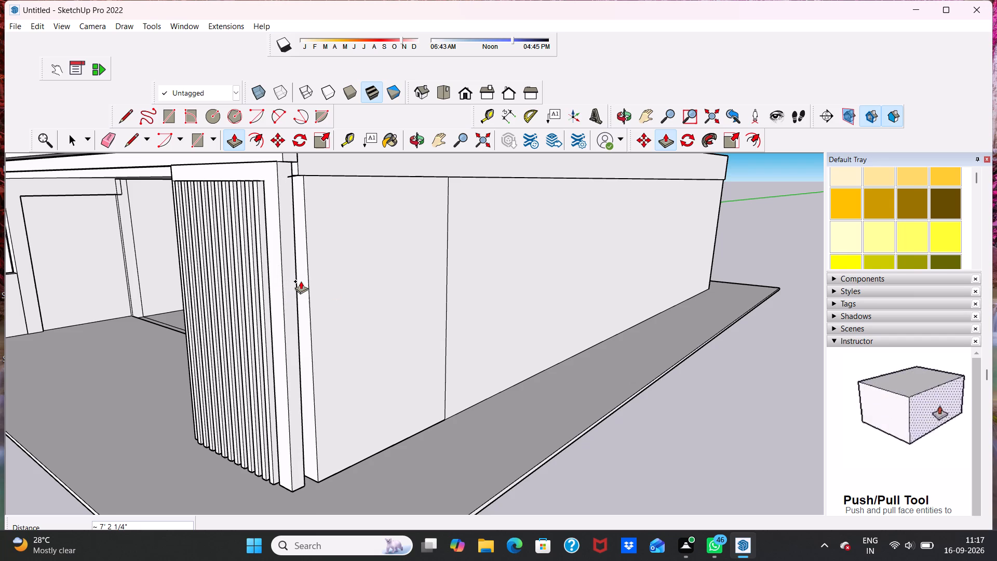
scroll(303, 278, up, 2)
middle_drag(303, 278, 241, 288)
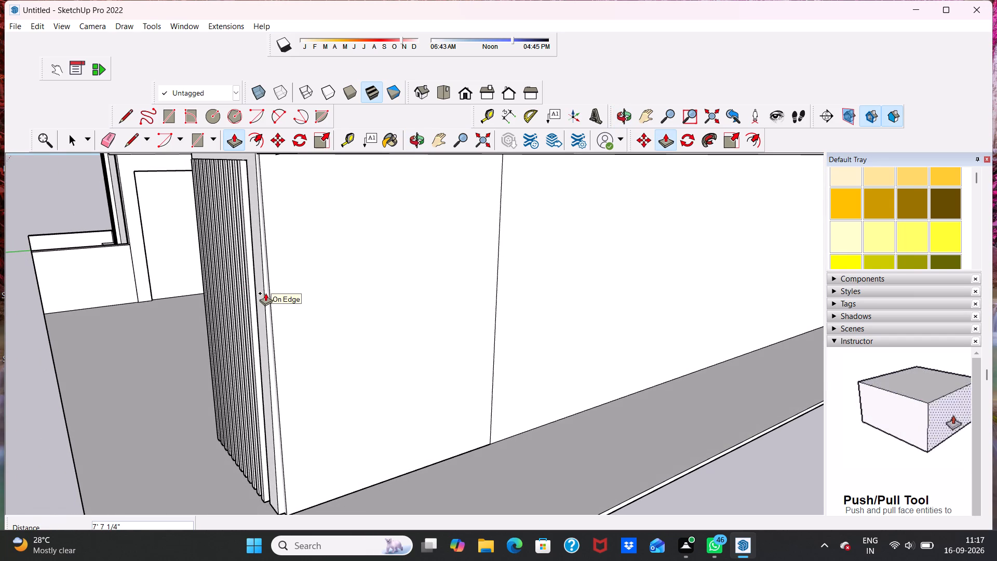
click(258, 285)
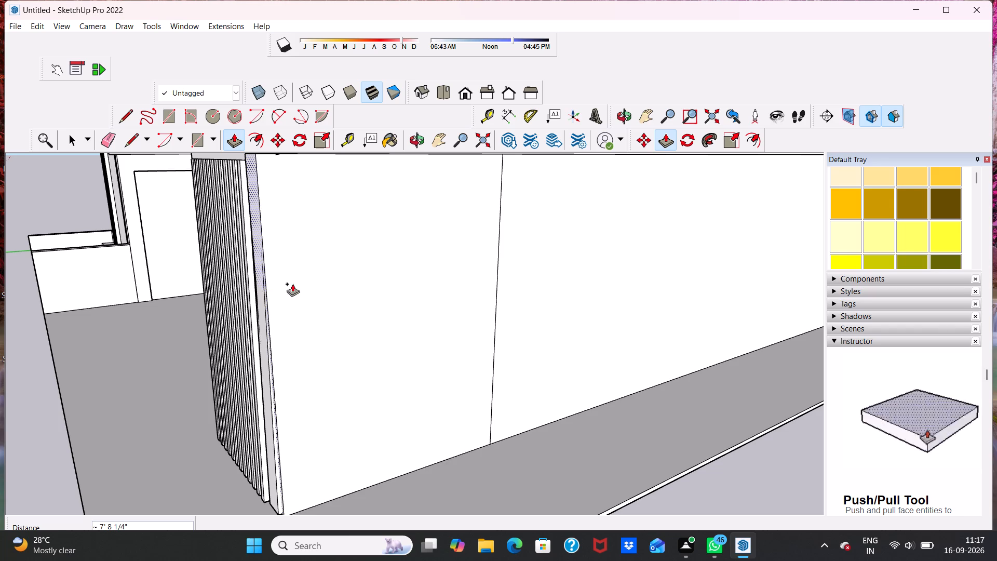
middle_drag(310, 281, 384, 258)
key(space)
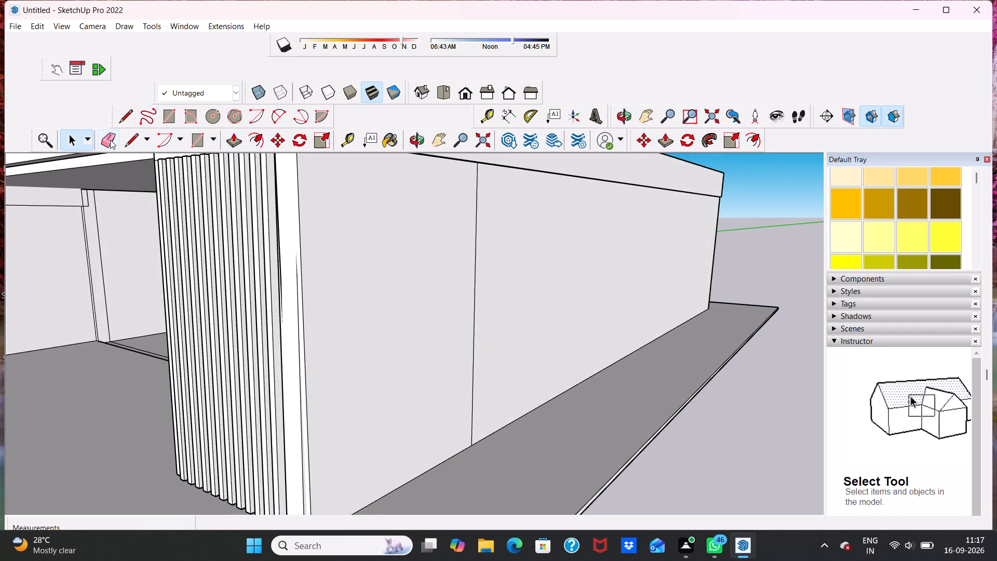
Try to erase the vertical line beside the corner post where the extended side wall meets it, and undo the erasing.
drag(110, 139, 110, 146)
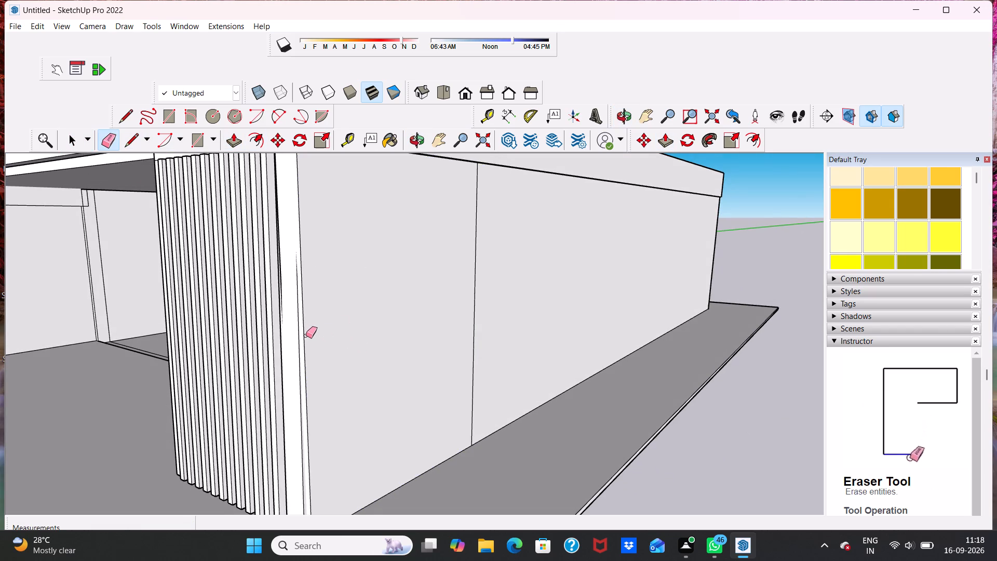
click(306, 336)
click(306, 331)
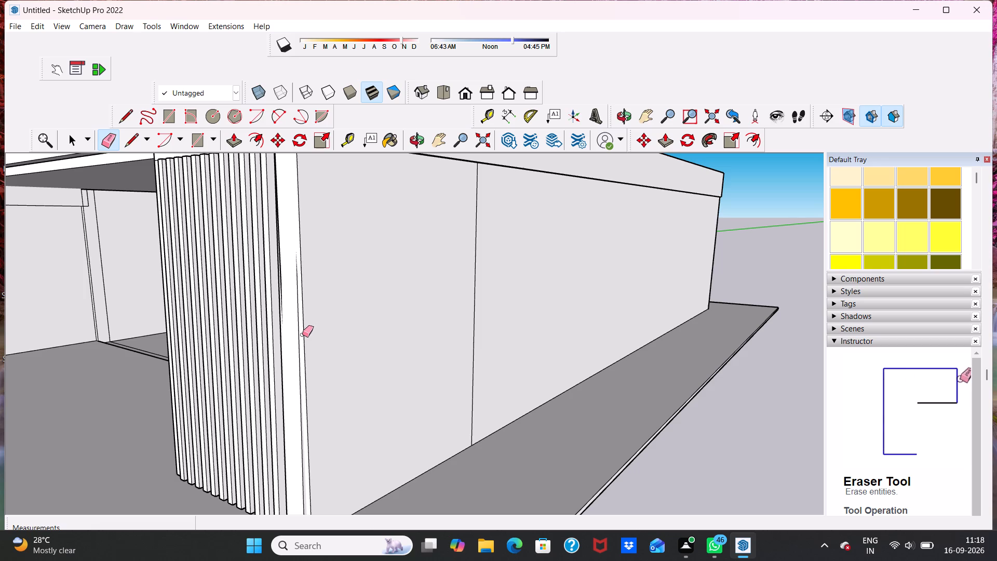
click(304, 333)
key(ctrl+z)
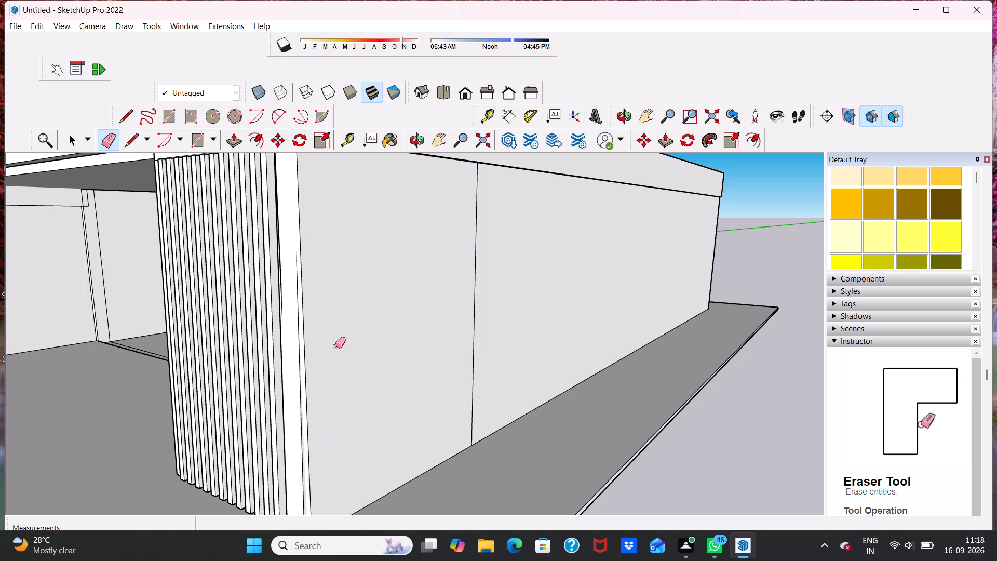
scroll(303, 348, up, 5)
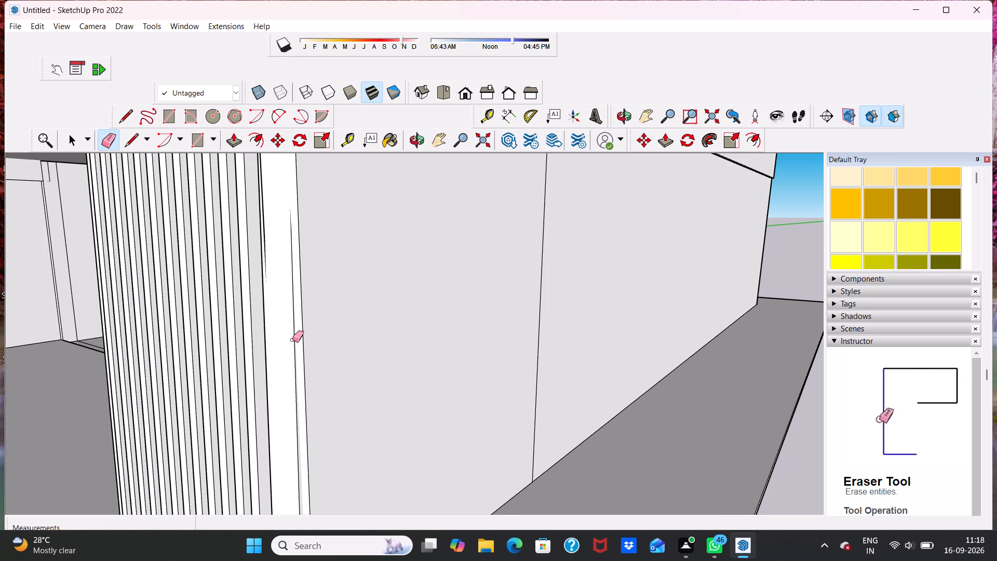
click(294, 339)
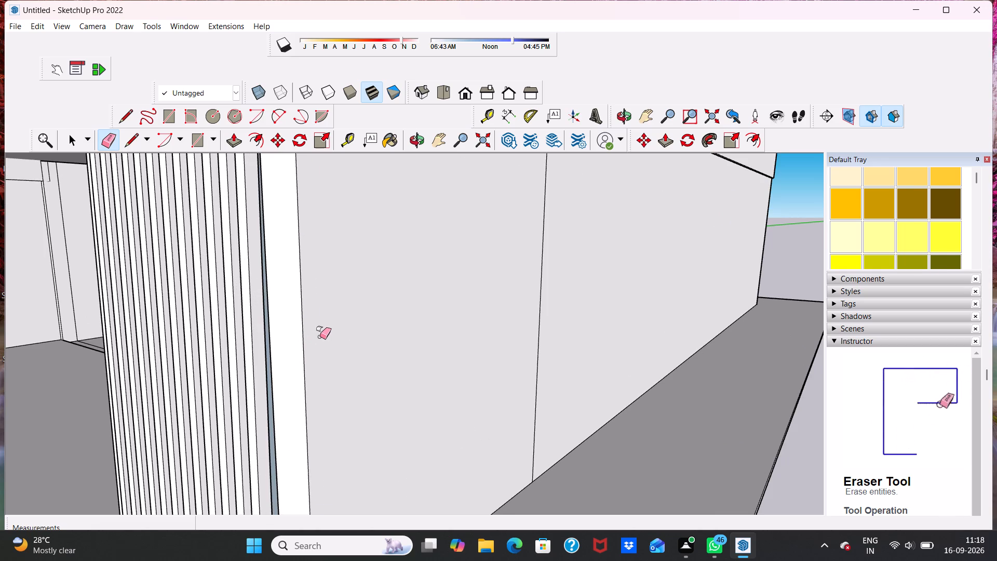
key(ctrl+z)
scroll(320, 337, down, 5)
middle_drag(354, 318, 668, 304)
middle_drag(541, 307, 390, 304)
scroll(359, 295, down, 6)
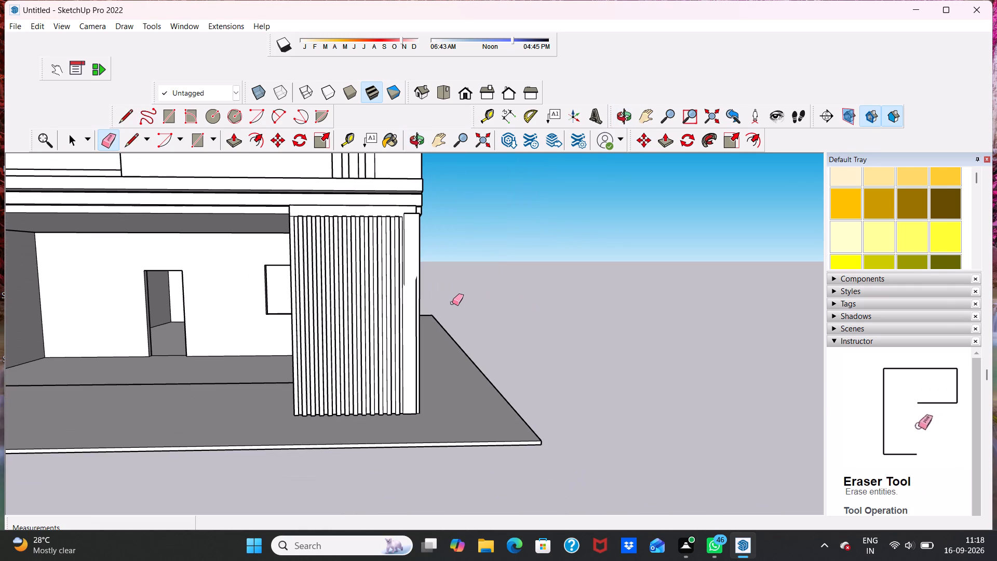
Undo the side wall's forward extension to the porch's corner post.
key(ctrl+z)
Push/Pull the corner post's narrow rear face back about 7' 4 1/16" to meet the side wall's front end.
middle_drag(447, 307, 314, 308)
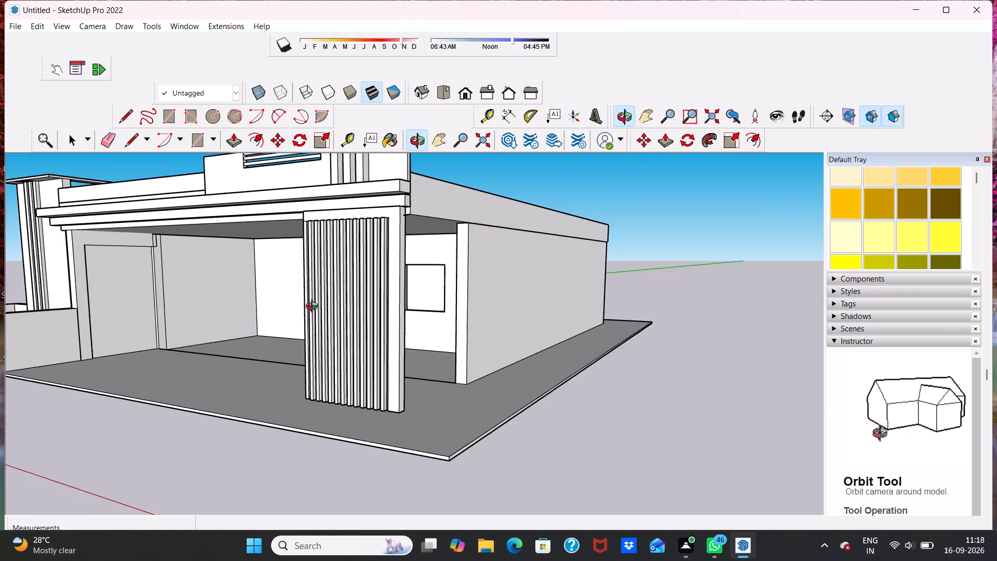
middle_drag(314, 308, 268, 308)
scroll(424, 318, up, 1)
key(space)
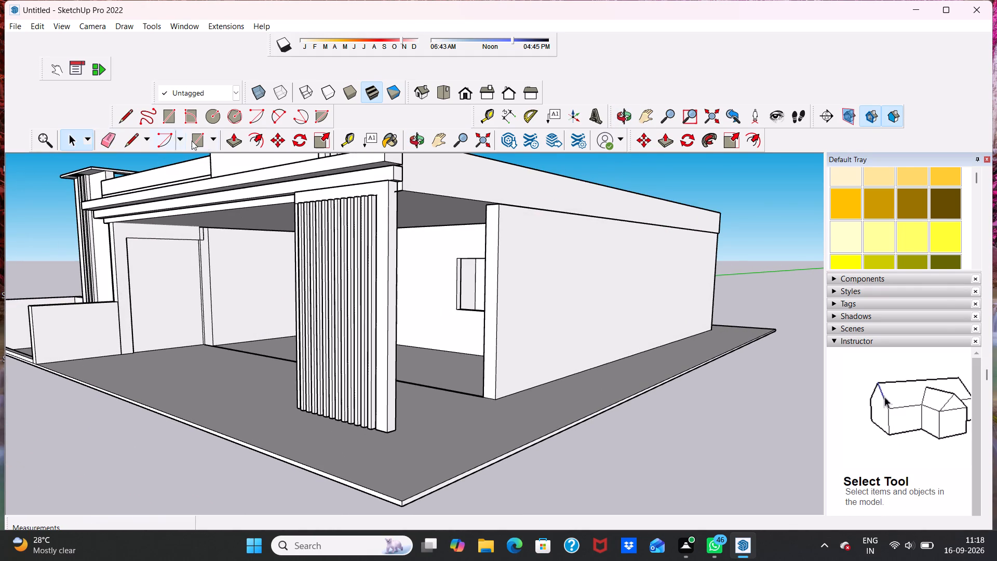
click(234, 141)
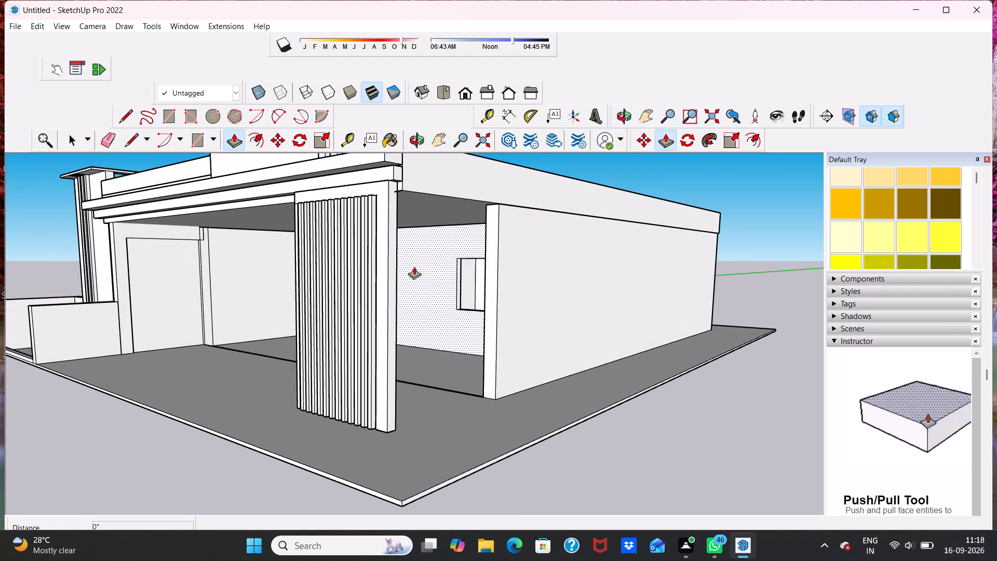
middle_drag(414, 266, 168, 273)
scroll(185, 264, up, 2)
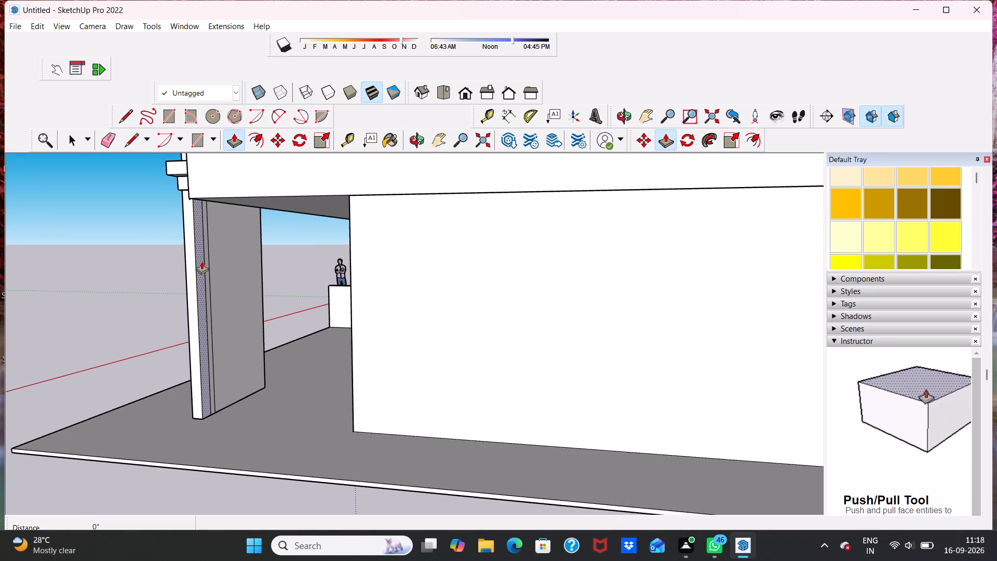
click(201, 261)
click(358, 300)
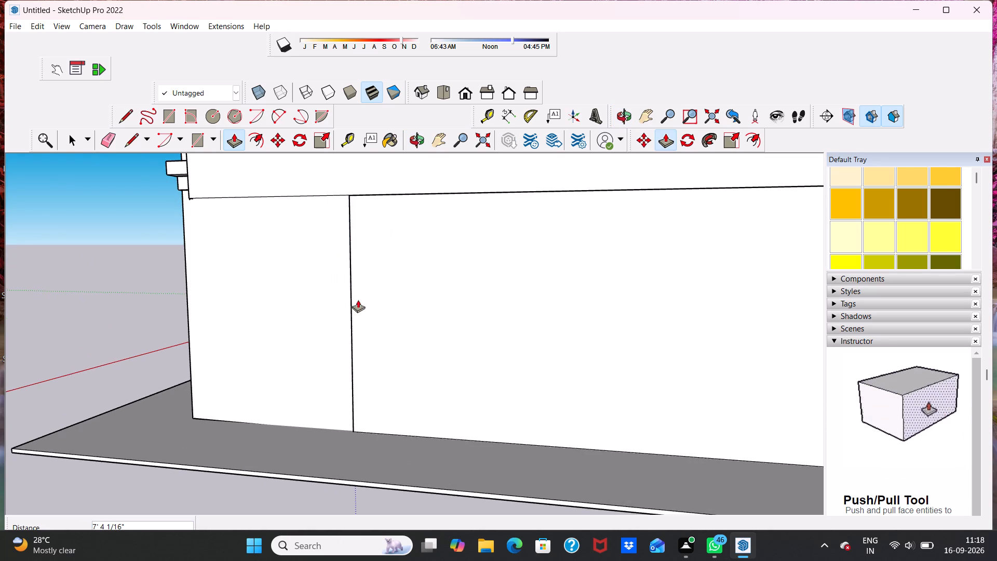
Push/Pull the side wall's exposed narrow front strip forward by about 1' 7 1/8" and another 5' 4 1/8" toward the corner post.
middle_drag(265, 310, 470, 304)
key(space)
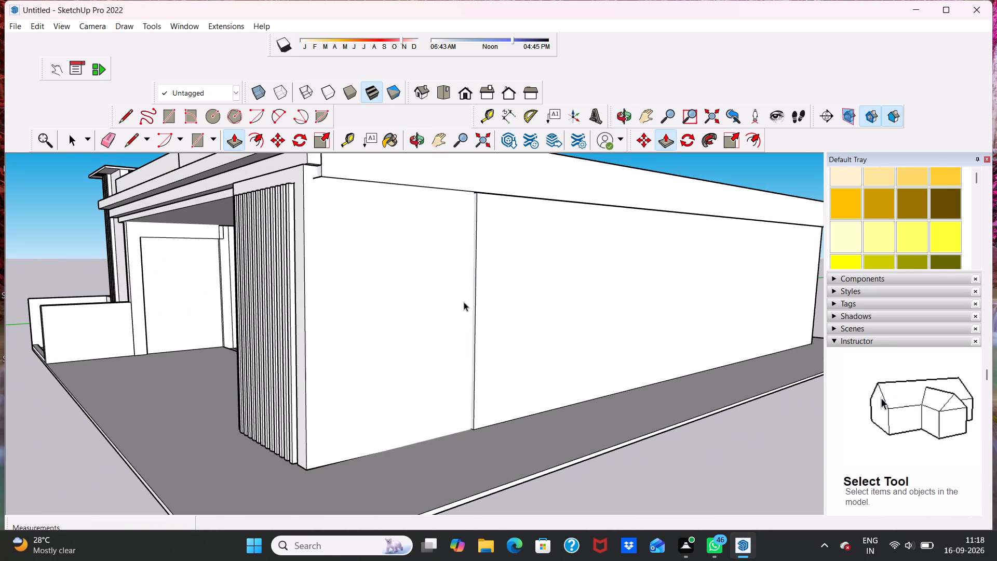
scroll(475, 314, up, 5)
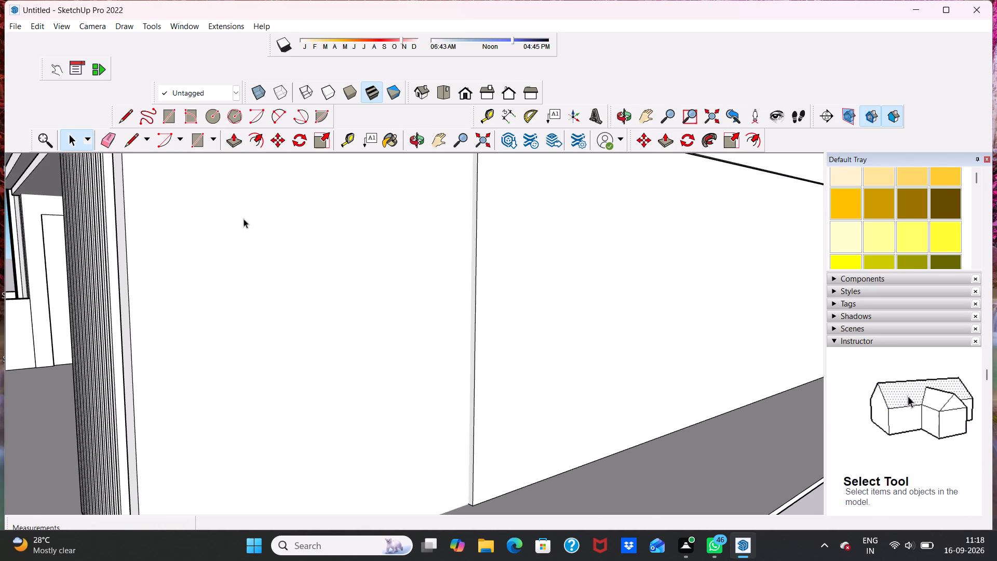
middle_drag(247, 220, 406, 240)
scroll(410, 239, down, 5)
scroll(477, 241, up, 2)
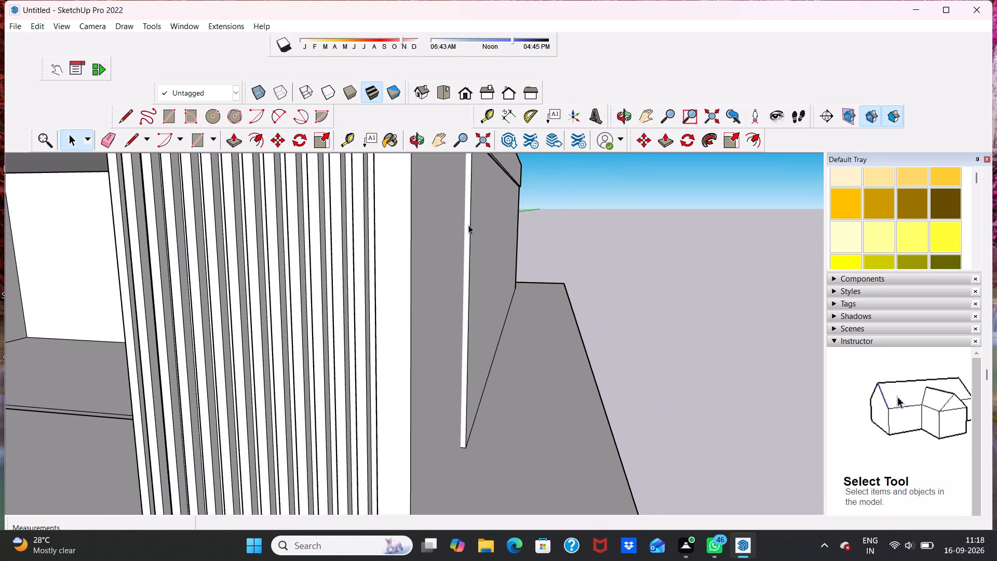
click(468, 225)
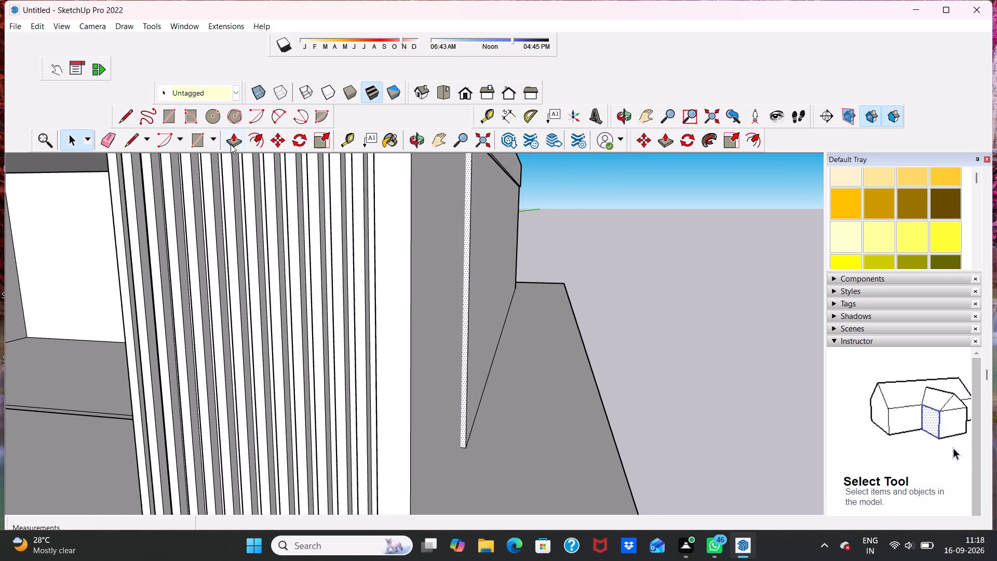
click(231, 142)
click(466, 209)
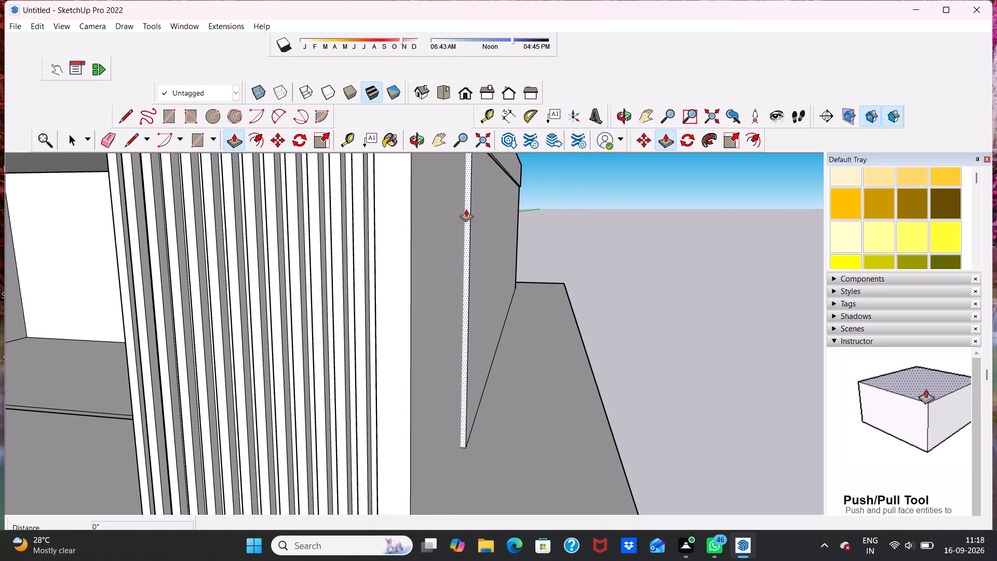
click(410, 234)
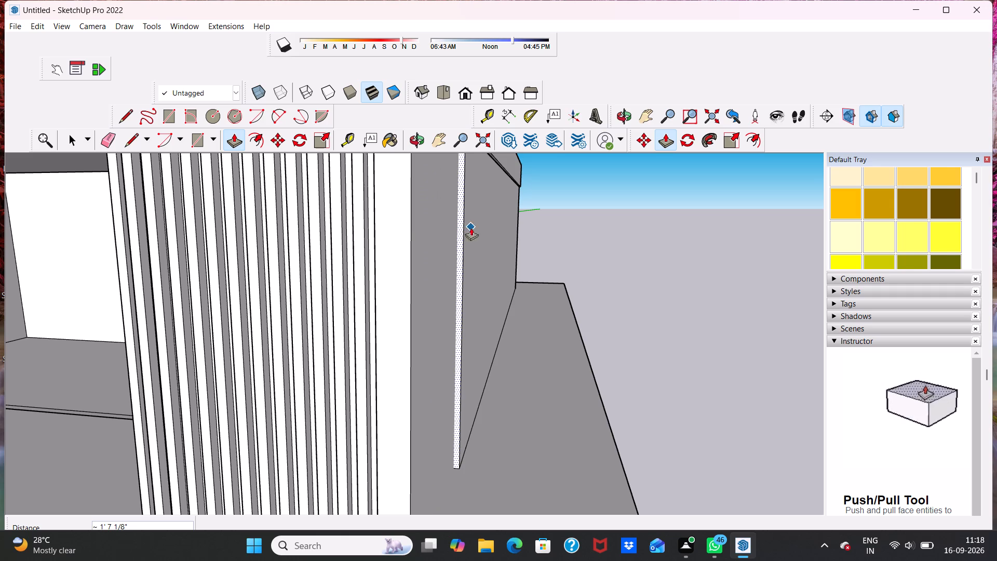
drag(457, 229, 422, 247)
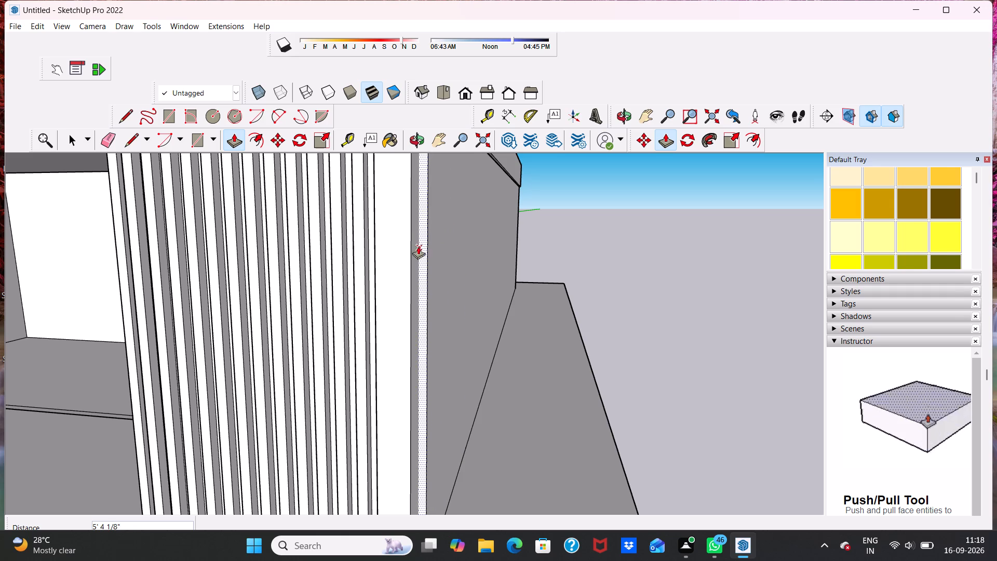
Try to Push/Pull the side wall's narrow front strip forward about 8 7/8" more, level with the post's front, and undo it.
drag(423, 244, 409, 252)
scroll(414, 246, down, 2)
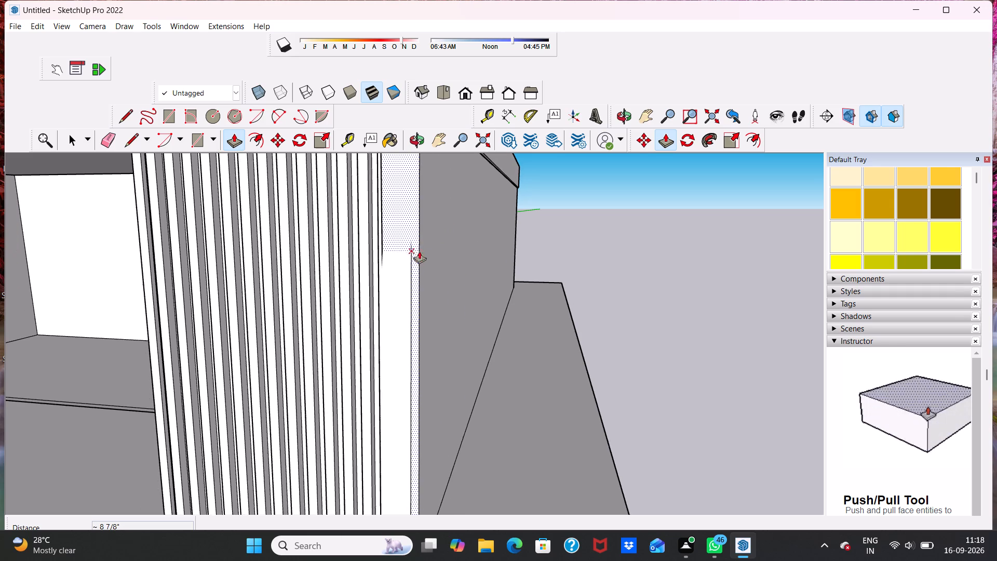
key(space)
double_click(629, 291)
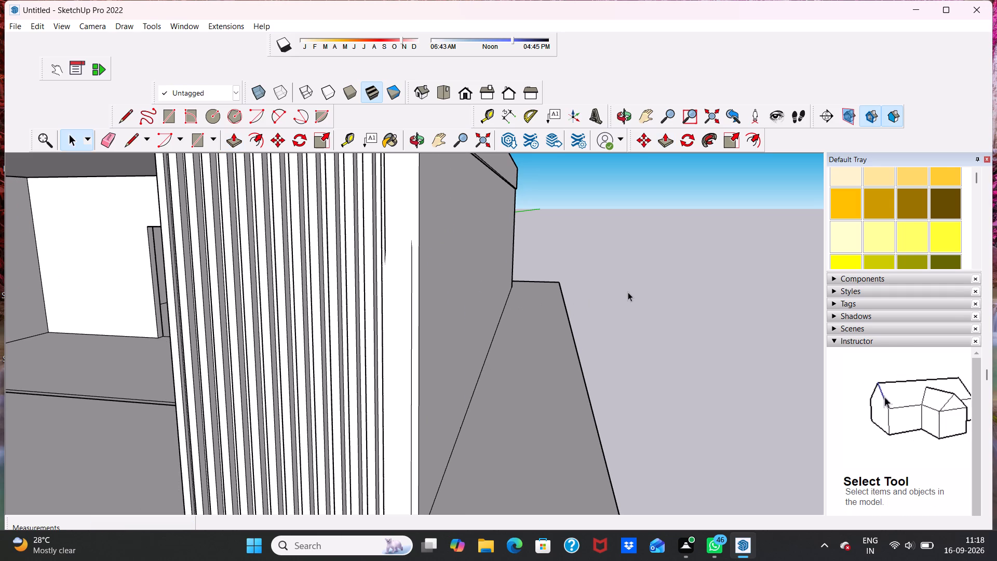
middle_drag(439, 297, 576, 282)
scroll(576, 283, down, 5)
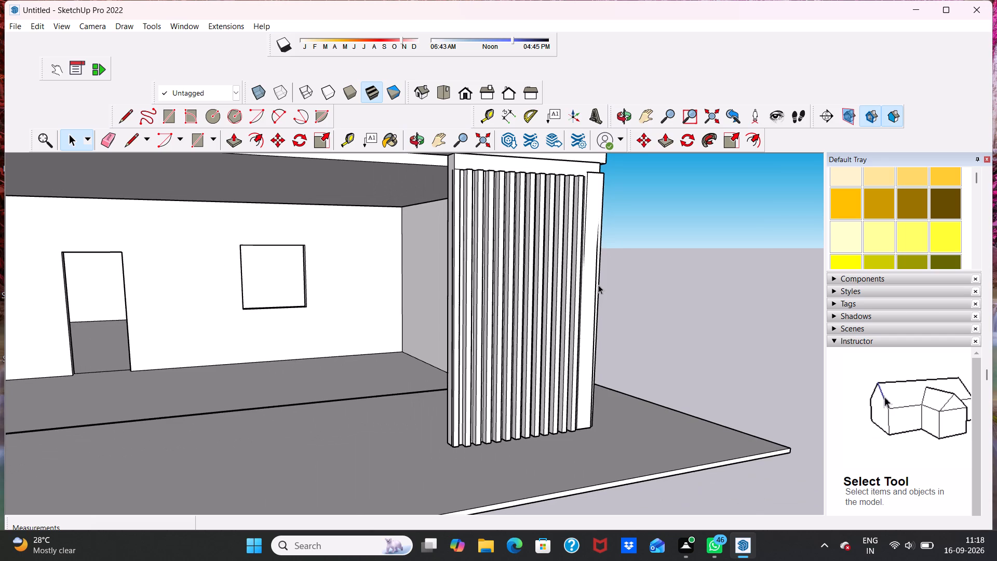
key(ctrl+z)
Examine the fluted panel, the corner post and the side wall's front end from several sides.
middle_drag(601, 291, 306, 300)
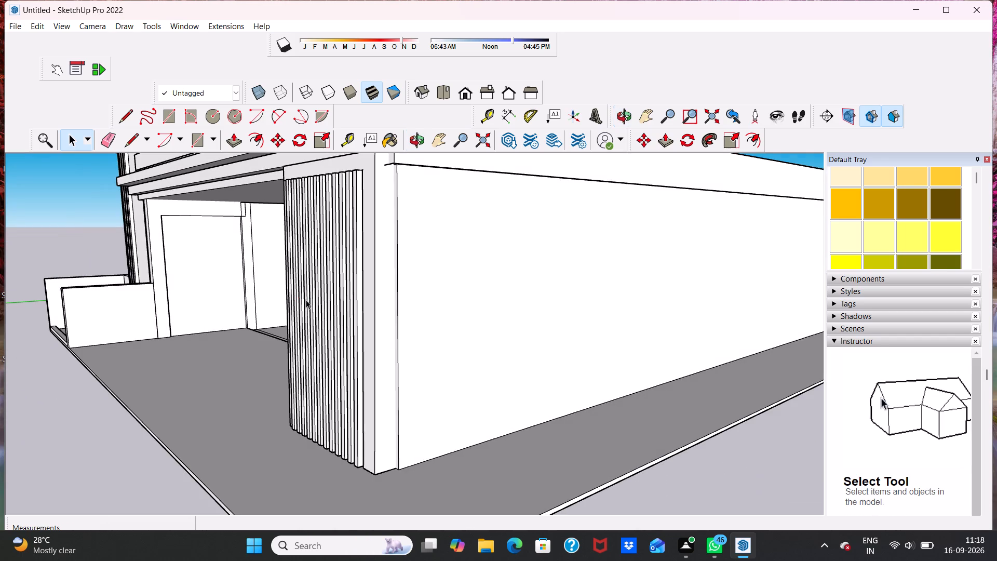
scroll(332, 295, down, 3)
middle_drag(332, 295, 473, 297)
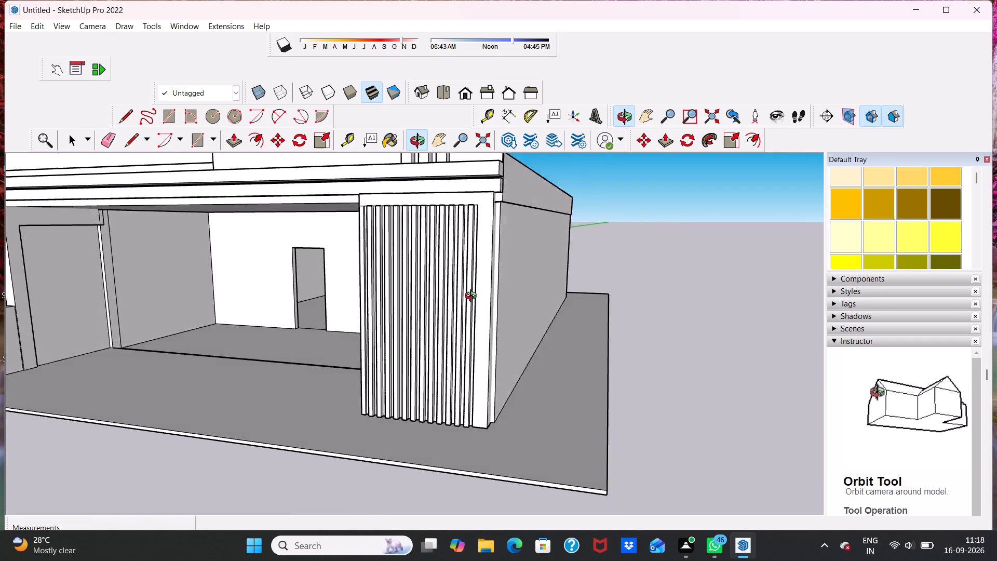
middle_drag(473, 297, 537, 291)
scroll(534, 285, up, 4)
middle_drag(437, 253, 550, 299)
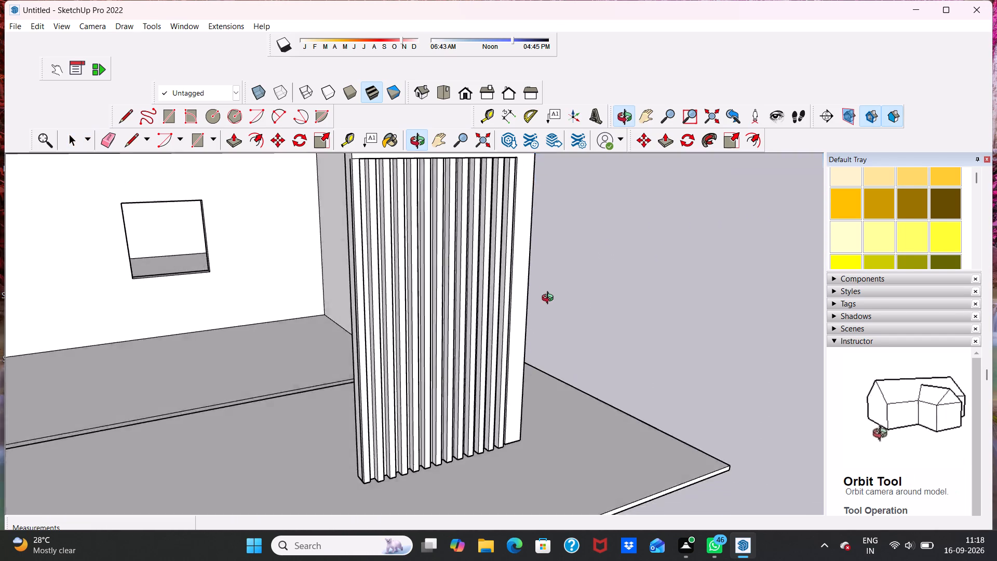
middle_drag(550, 299, 359, 365)
scroll(307, 331, down, 5)
middle_drag(308, 328, 609, 224)
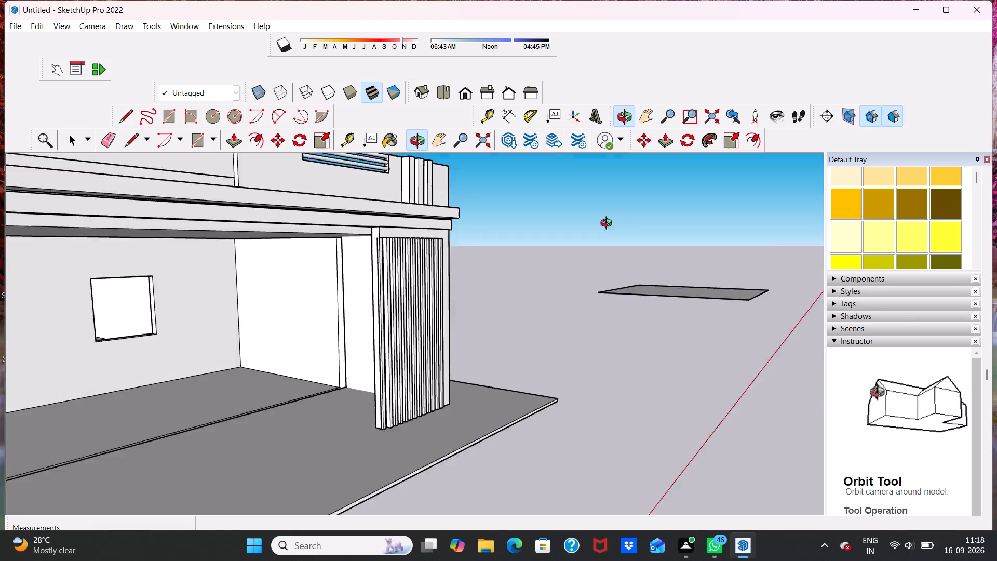
middle_drag(609, 224, 620, 232)
middle_drag(346, 327, 213, 297)
scroll(139, 361, up, 5)
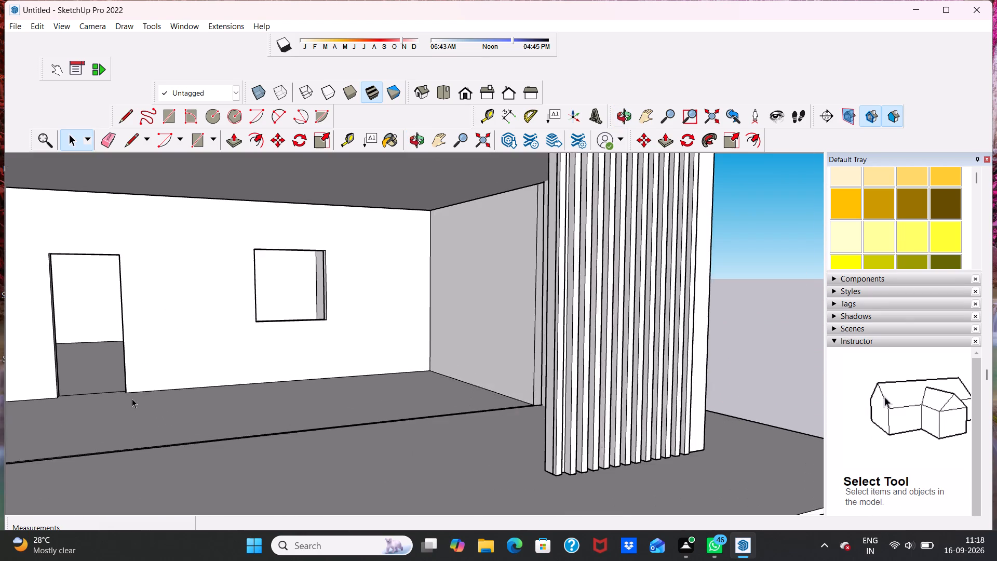
Erase the inner of the two parallel lines running across the porch floor.
scroll(136, 357, down, 5)
middle_drag(271, 366, 213, 455)
scroll(211, 398, up, 4)
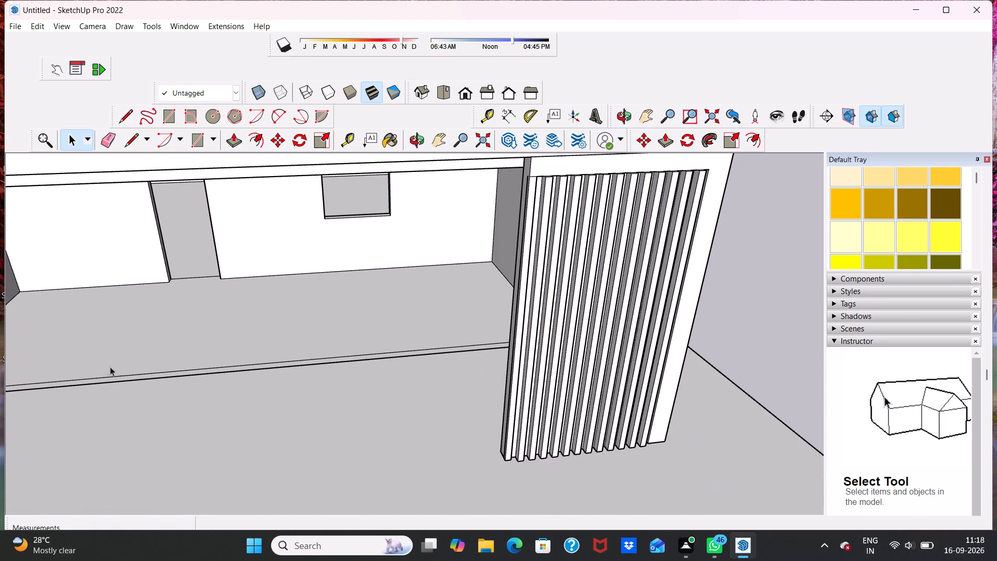
scroll(134, 366, up, 1)
click(107, 139)
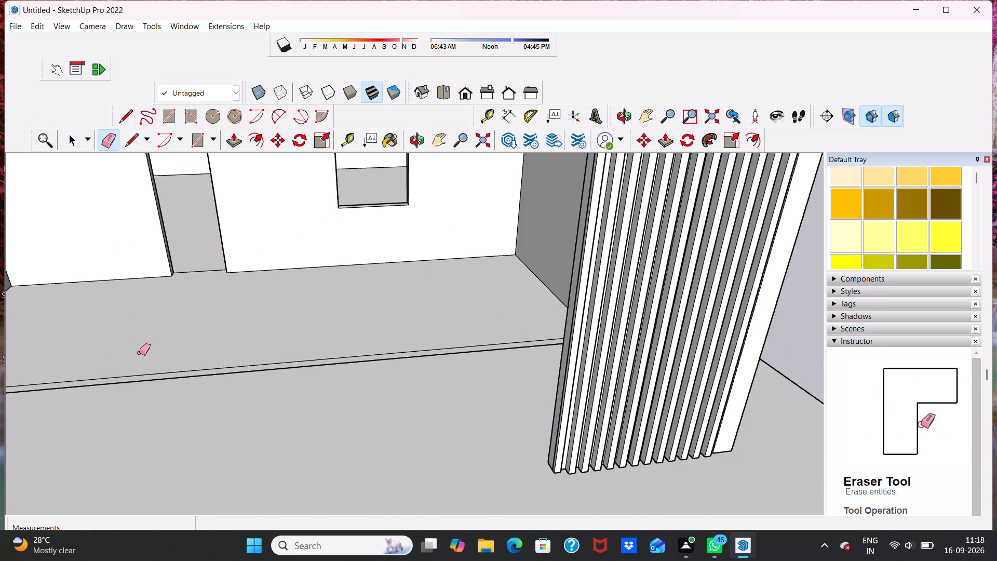
click(142, 375)
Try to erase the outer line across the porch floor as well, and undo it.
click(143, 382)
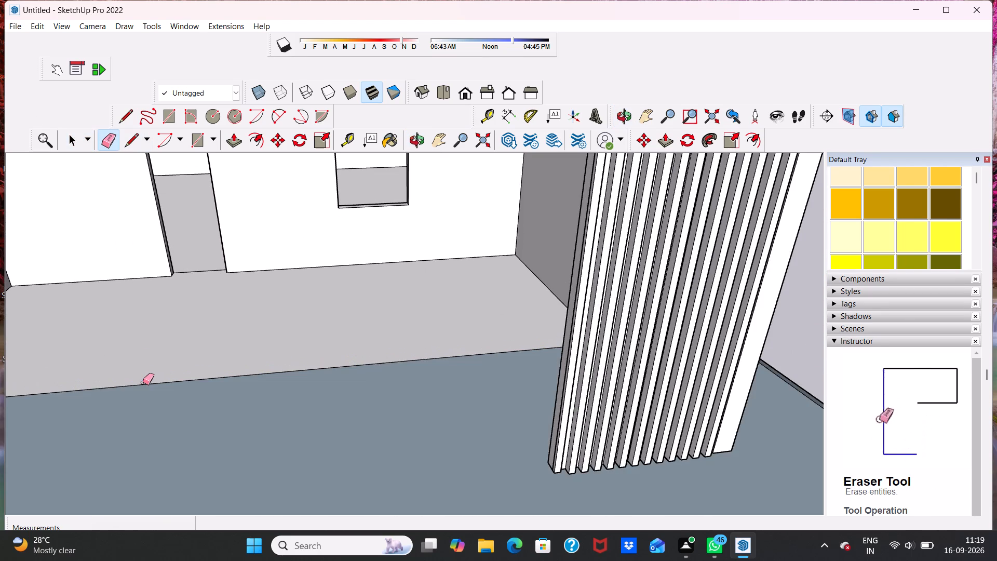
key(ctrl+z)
Push/Pull the porch's inner floor face up about 1' 7" and try to set the distance to 3".
scroll(286, 333, down, 3)
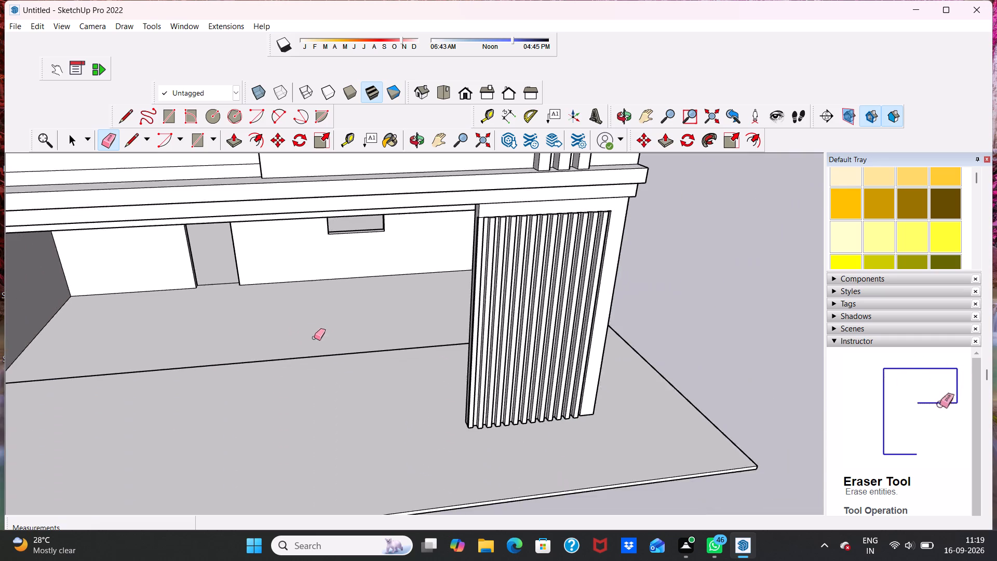
scroll(324, 336, down, 3)
middle_drag(324, 337, 384, 265)
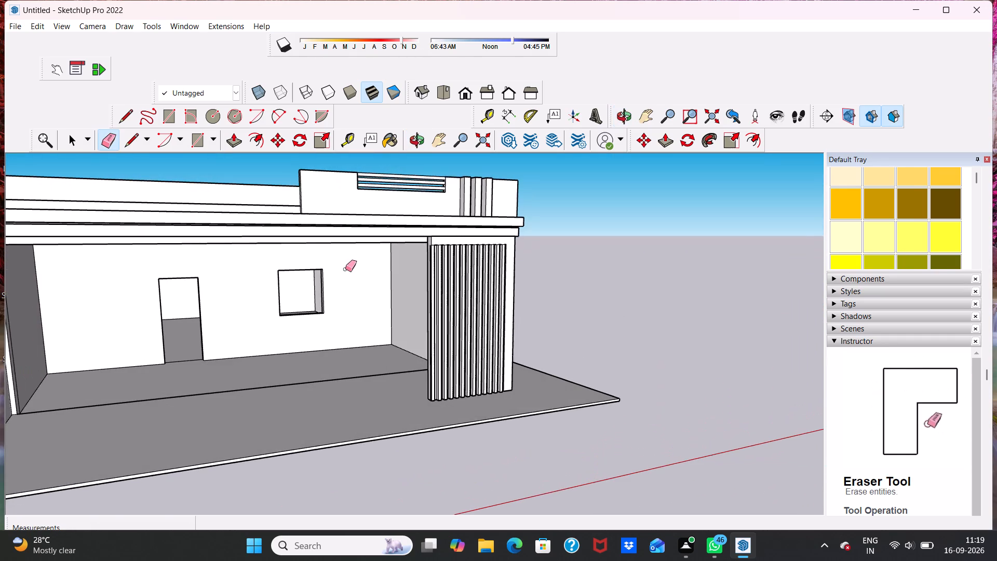
middle_drag(295, 325, 241, 304)
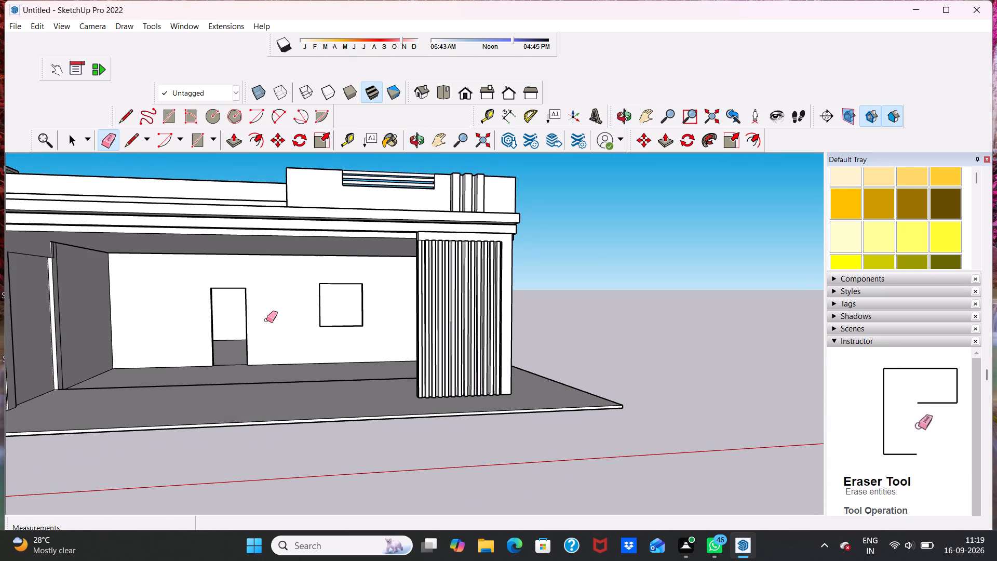
key(space)
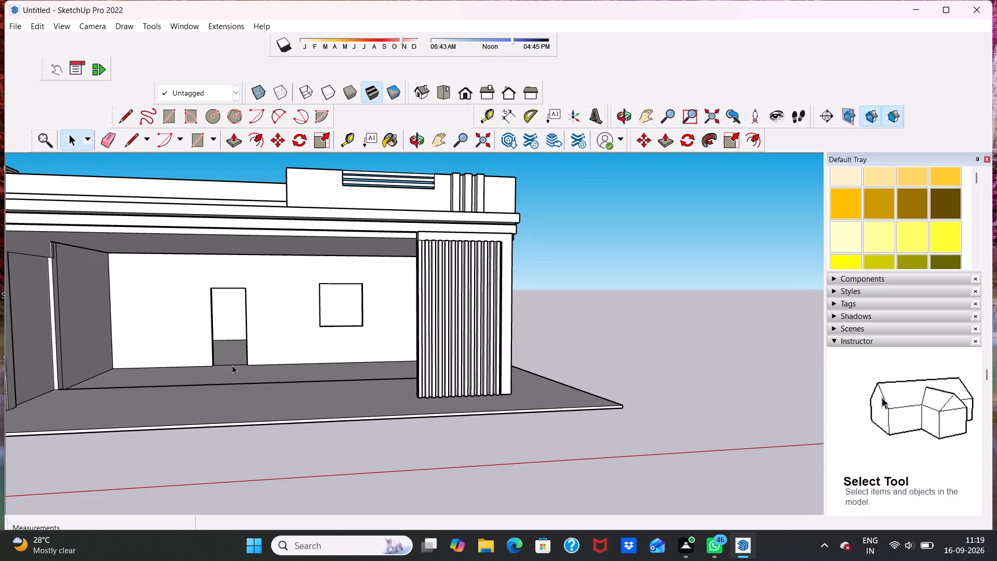
click(232, 365)
click(232, 372)
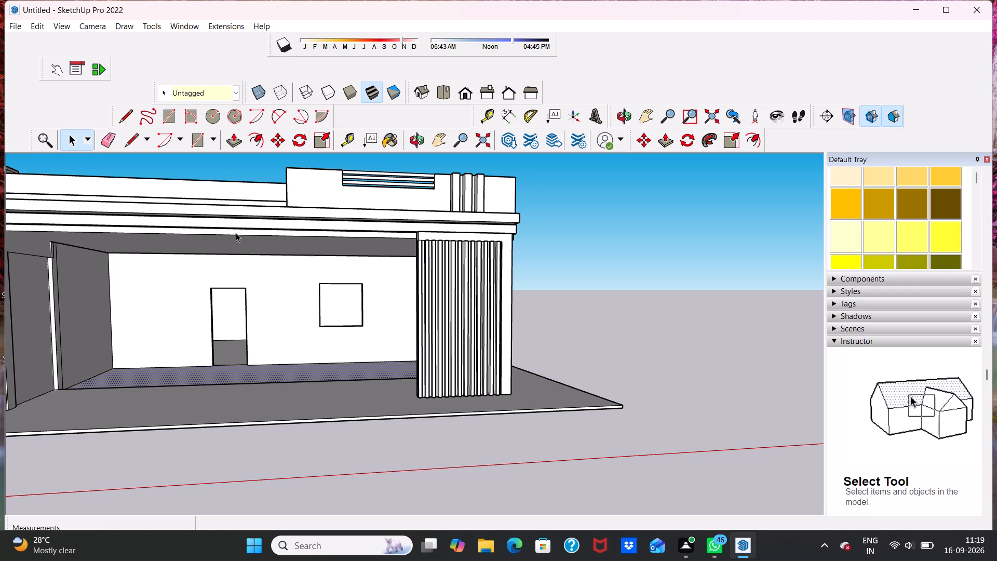
click(232, 141)
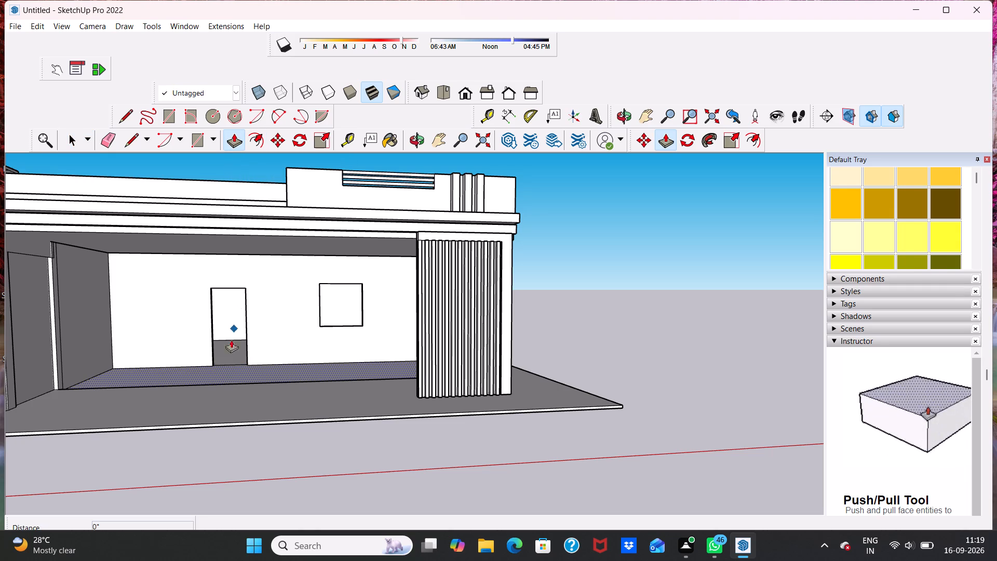
drag(219, 371, 221, 352)
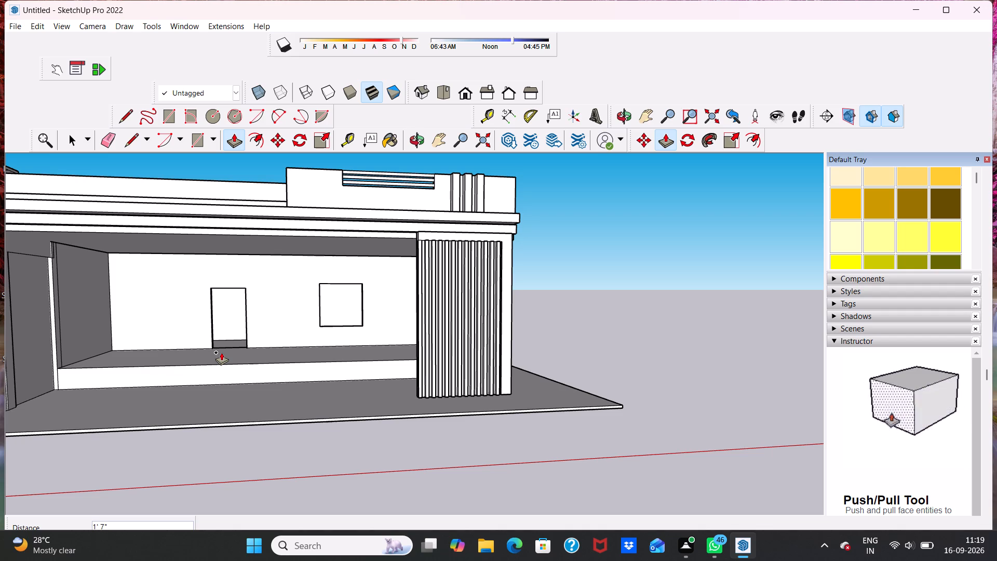
key(3)
key(shift+quotedbl)
key(Return)
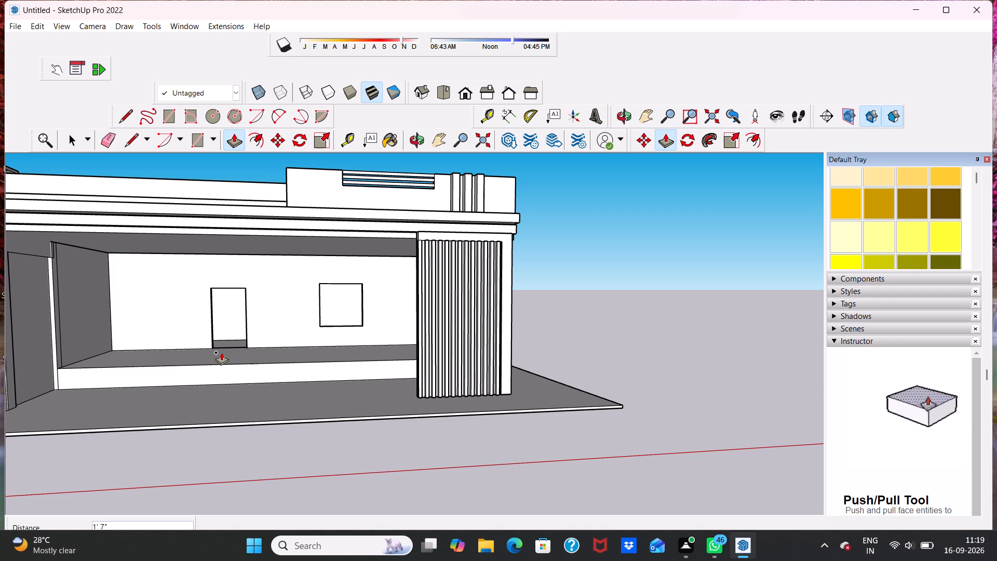
key(3)
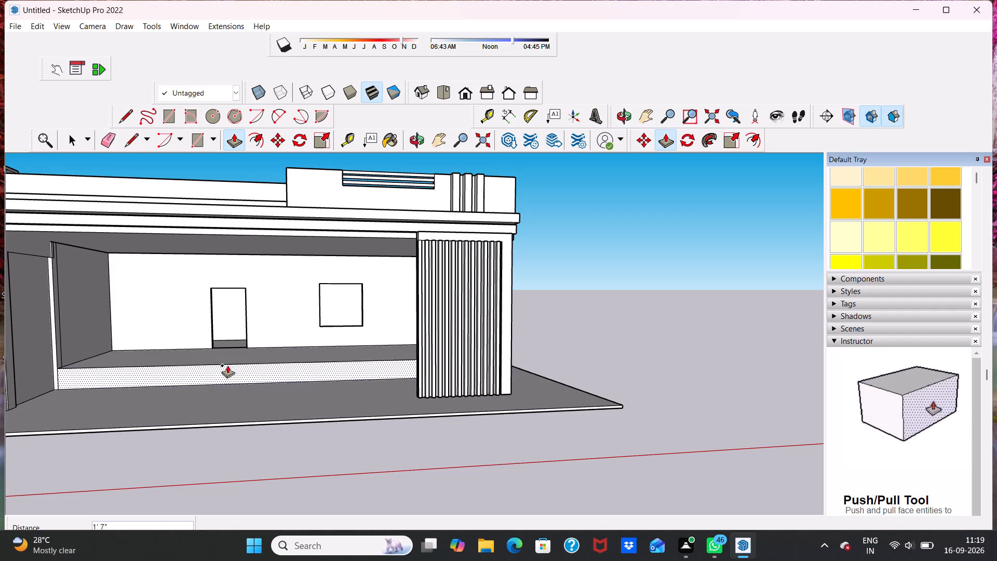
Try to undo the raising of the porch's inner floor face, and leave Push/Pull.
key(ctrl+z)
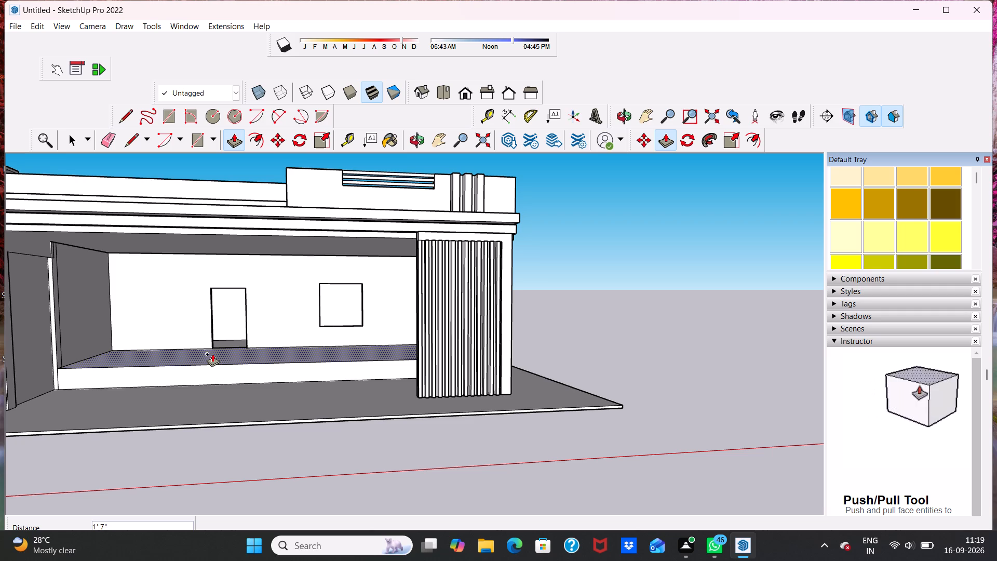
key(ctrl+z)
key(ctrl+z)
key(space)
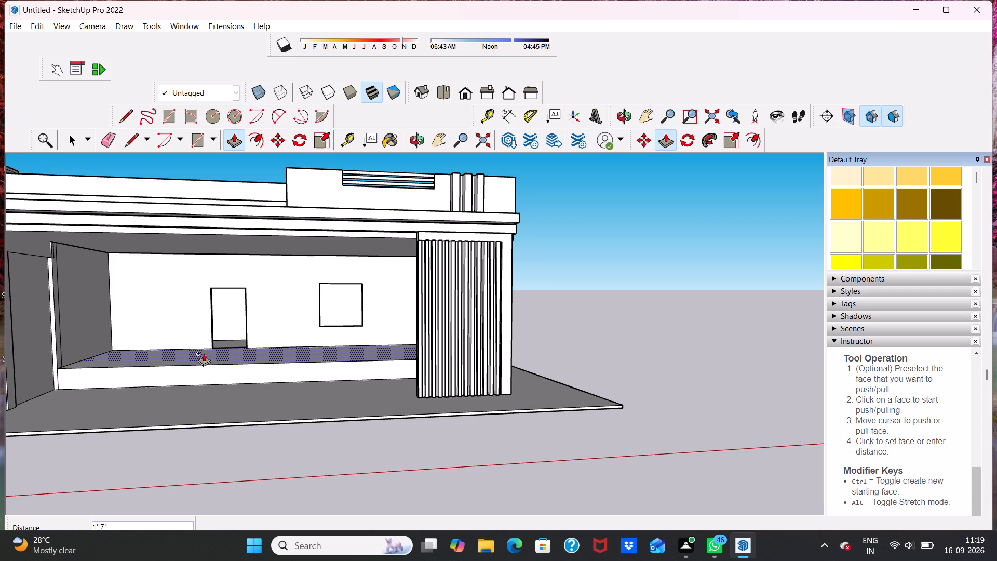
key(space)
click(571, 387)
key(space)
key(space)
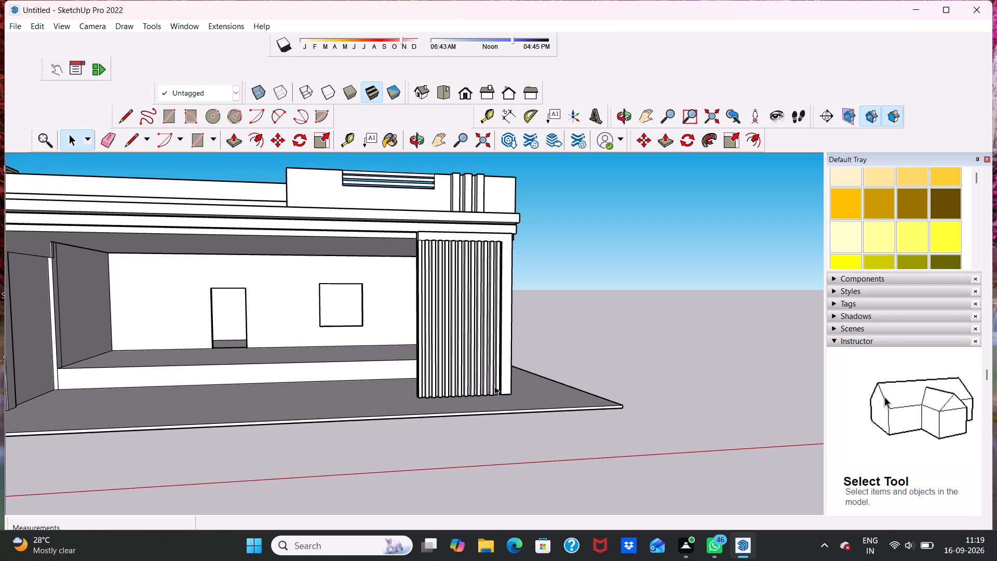
Undo the raising of the porch's inner floor face.
click(219, 375)
key(ctrl+z)
click(219, 375)
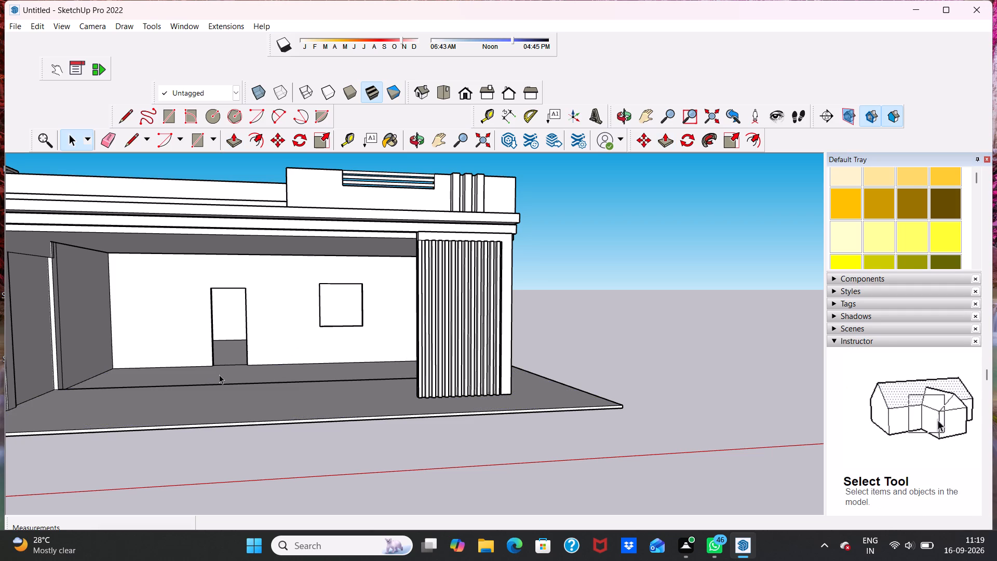
Push/Pull the porch's inner floor face up by 3".
click(230, 139)
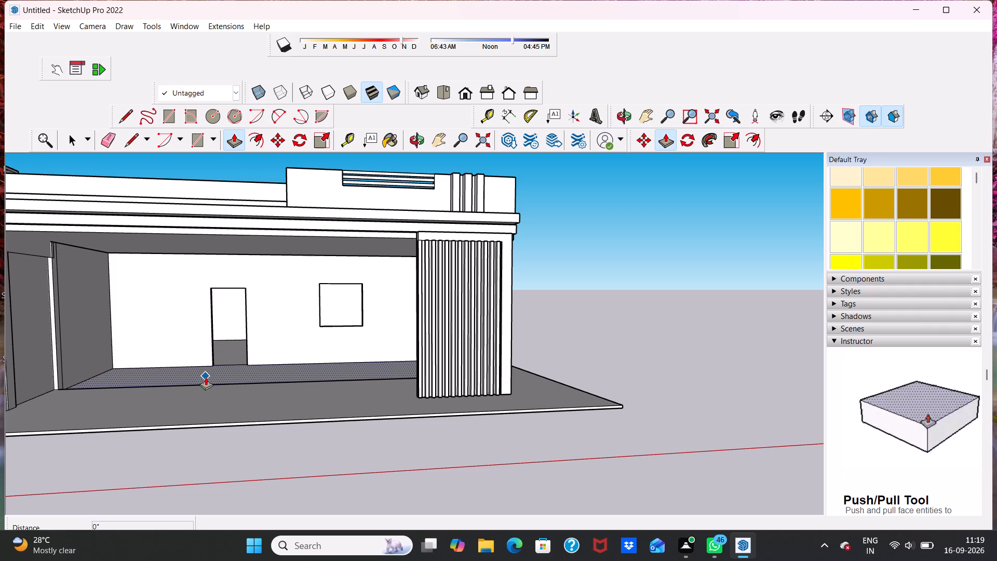
click(207, 372)
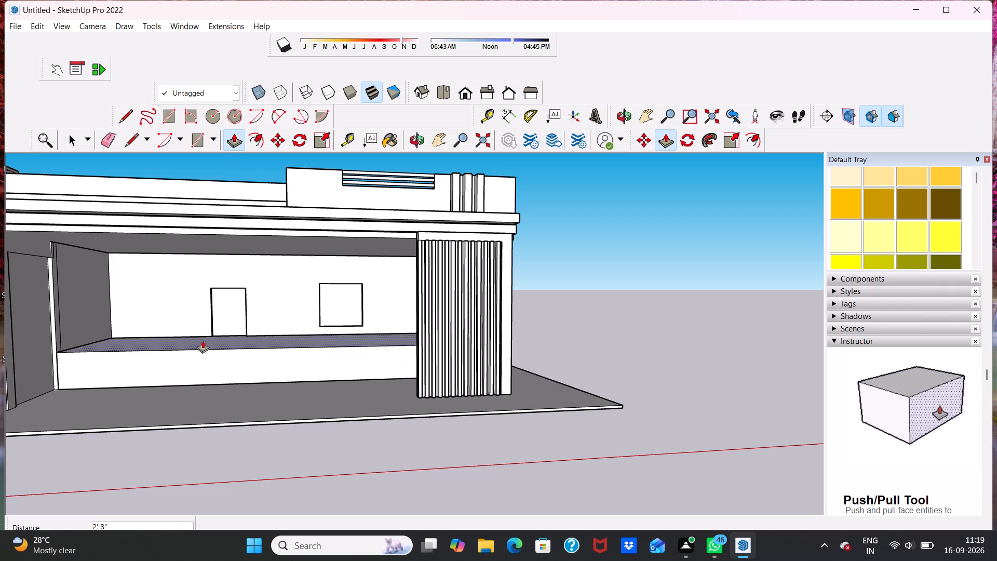
key(3)
key(shift+quotedbl)
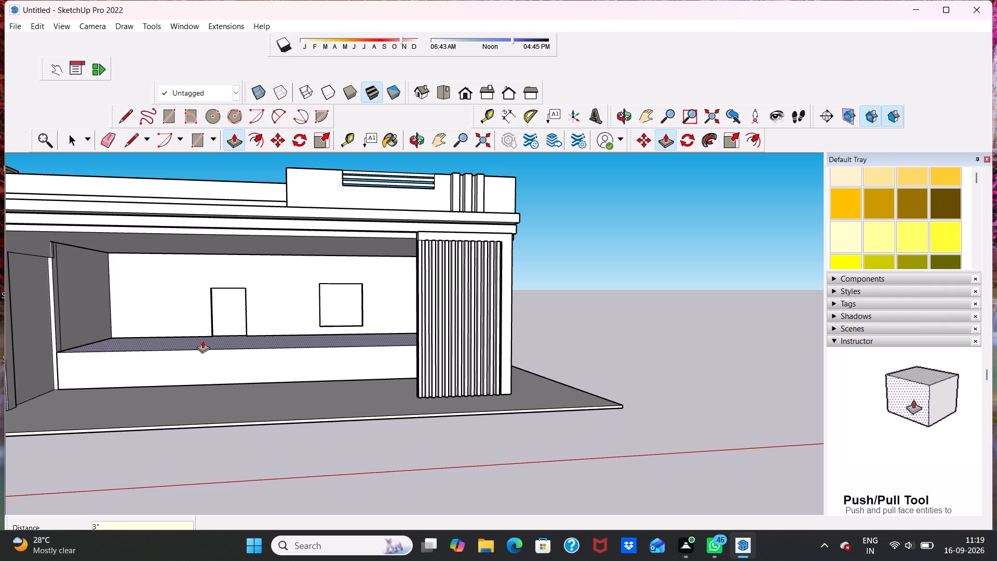
key(Return)
Examine the raised inner floor's edge against the doorway, the side walls and the outer porch floor.
middle_drag(116, 365, 142, 434)
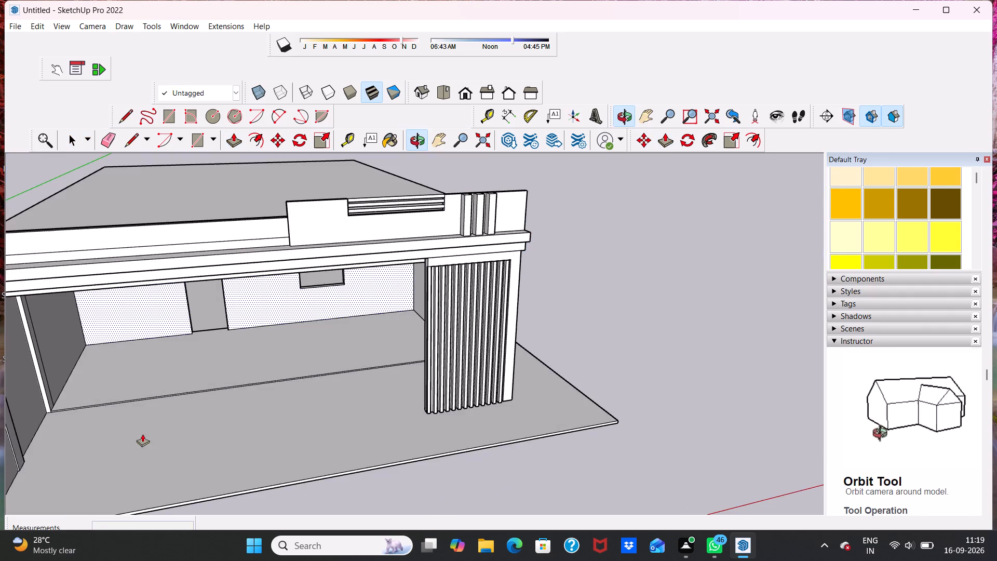
scroll(171, 415, up, 6)
middle_drag(115, 348, 107, 251)
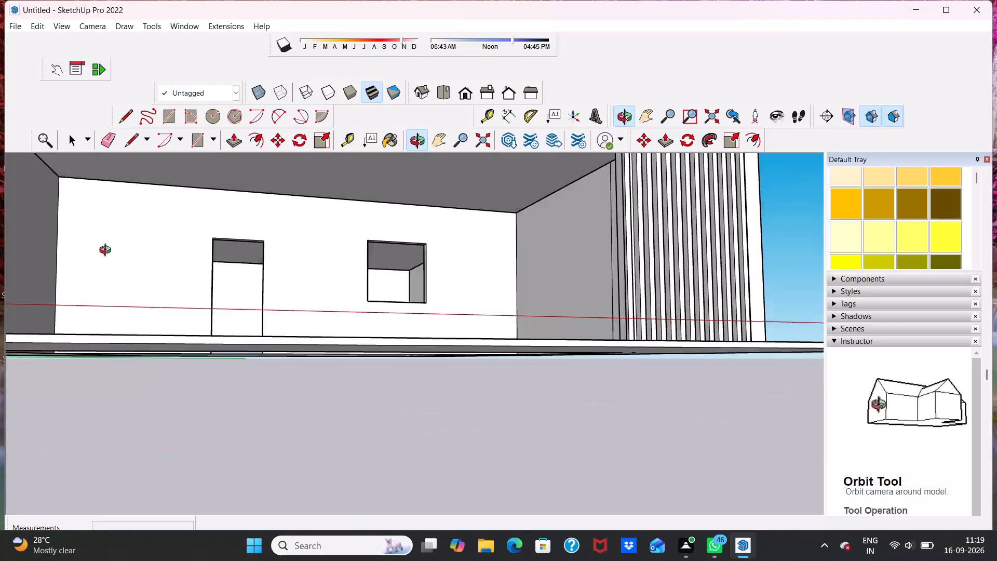
middle_drag(107, 251, 41, 291)
scroll(248, 329, up, 6)
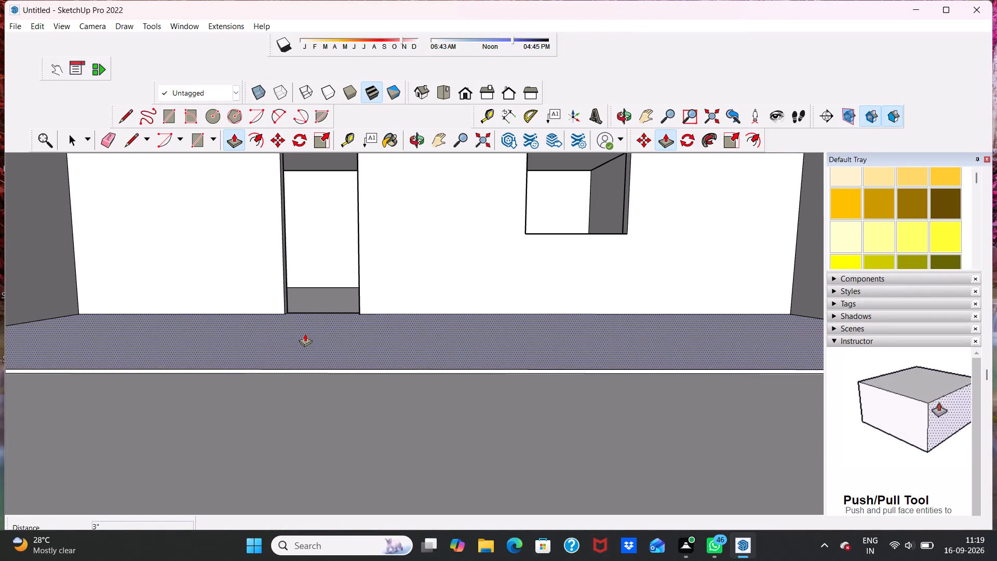
middle_drag(305, 333, 309, 328)
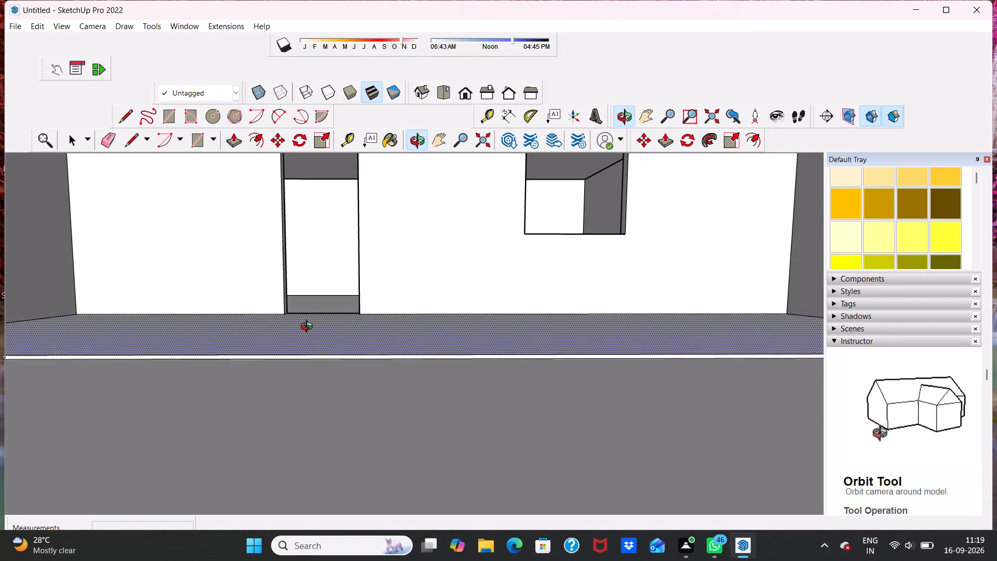
middle_drag(309, 328, 315, 370)
scroll(316, 371, down, 5)
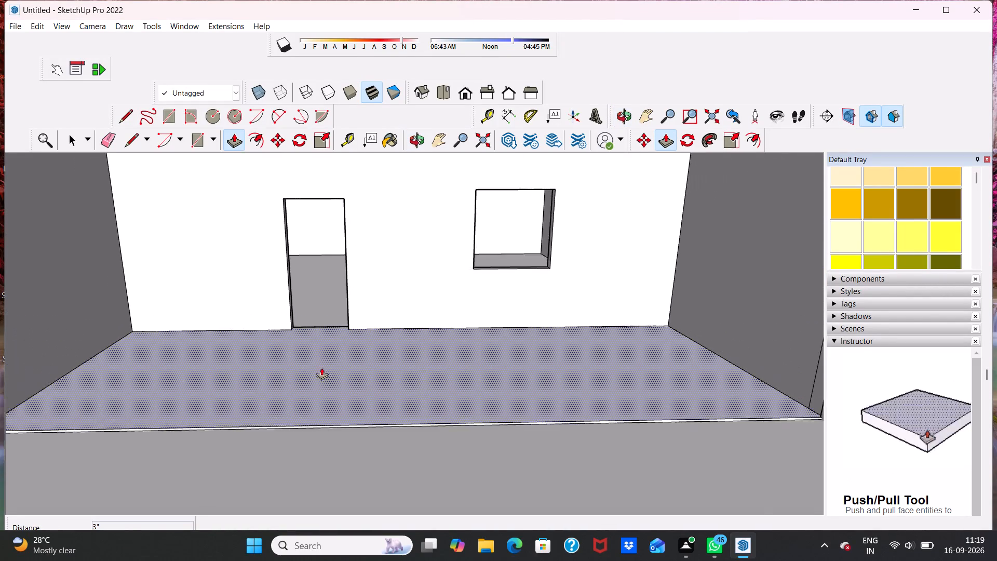
key(space)
scroll(193, 139, down, 5)
scroll(237, 315, down, 2)
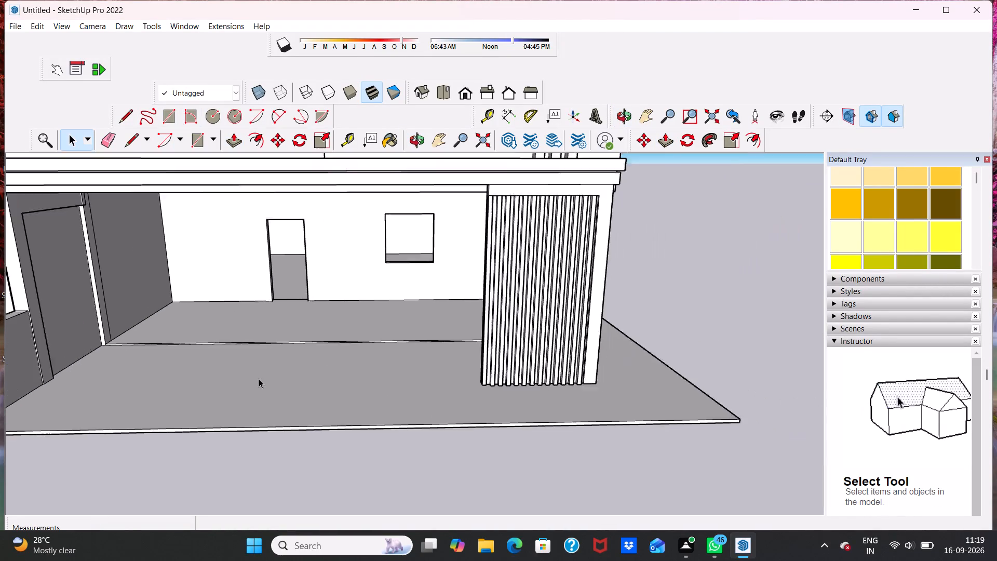
scroll(259, 379, down, 1)
middle_drag(260, 380, 279, 350)
scroll(277, 358, up, 3)
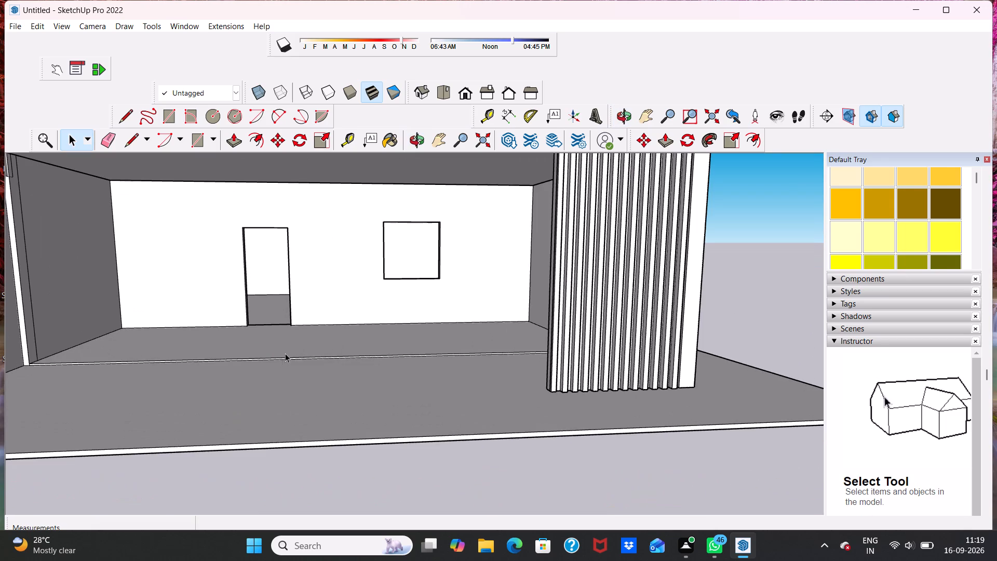
middle_click(278, 266)
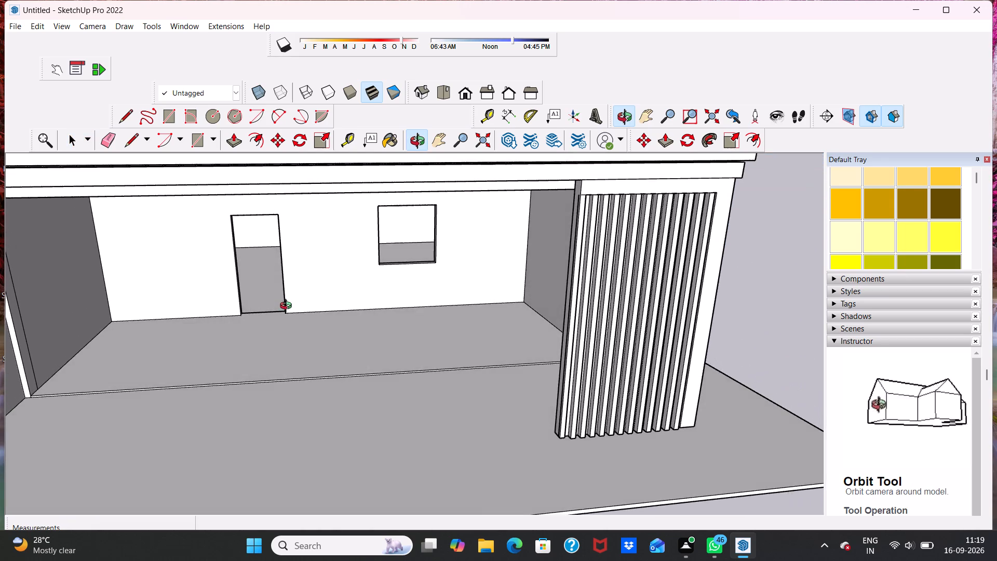
Push/Pull the porch's inner floor face up by a further 1'.
scroll(271, 319, up, 3)
middle_drag(266, 366, 258, 395)
scroll(260, 391, up, 4)
click(260, 385)
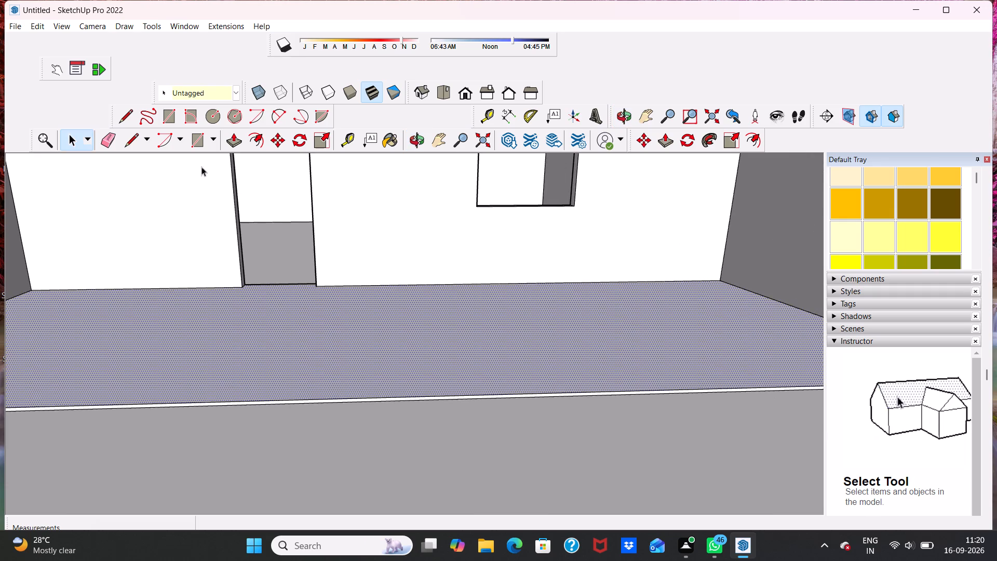
click(237, 142)
click(252, 365)
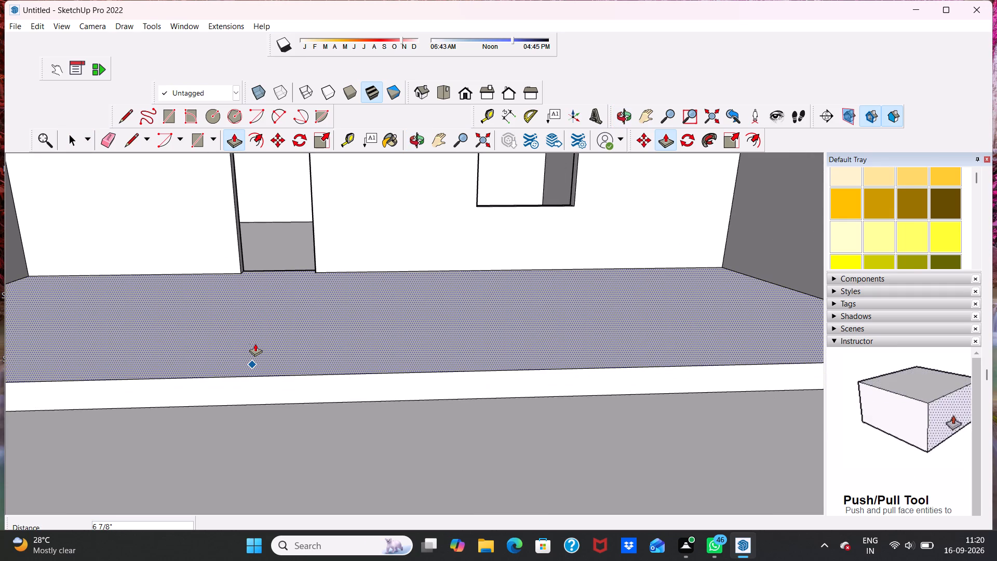
text(1')
key(Return)
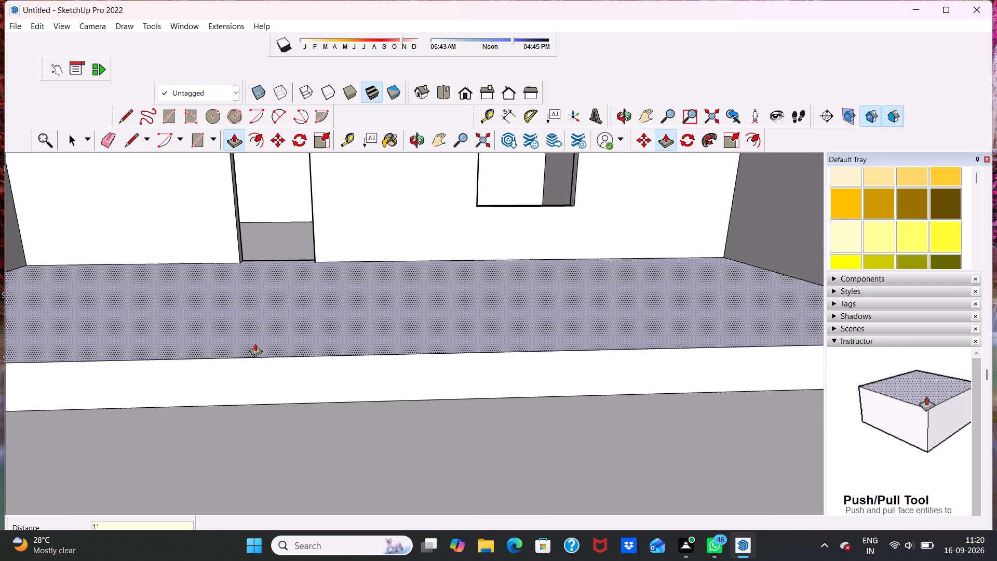
Inspect the raised inner floor around the doorway, the side wall and the slatted front enclosure.
scroll(255, 343, down, 7)
middle_drag(283, 314, 278, 290)
scroll(275, 299, up, 3)
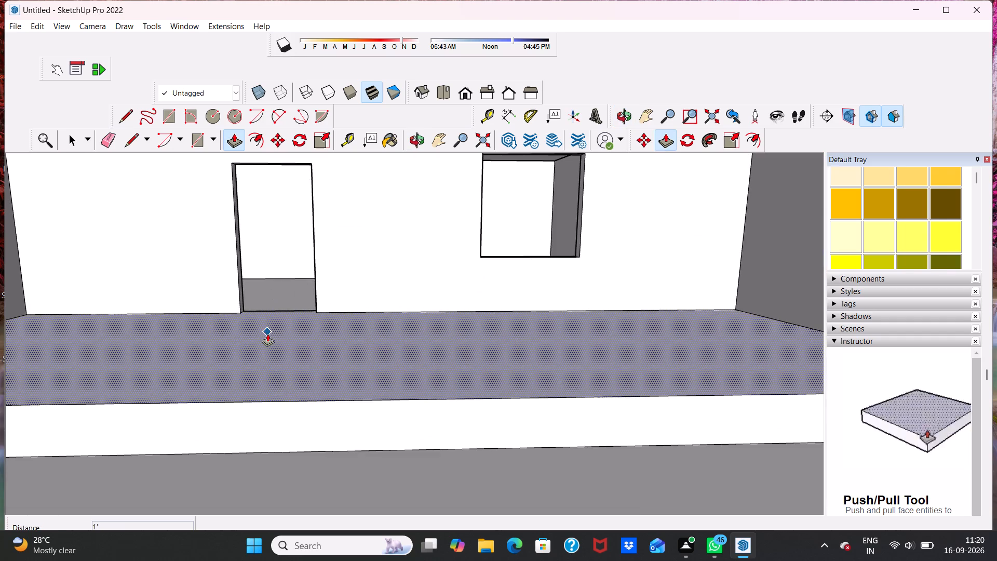
middle_drag(267, 333, 306, 350)
scroll(305, 349, up, 1)
scroll(304, 348, down, 4)
middle_drag(311, 370, 289, 324)
key(space)
middle_drag(297, 328, 256, 356)
scroll(257, 319, down, 2)
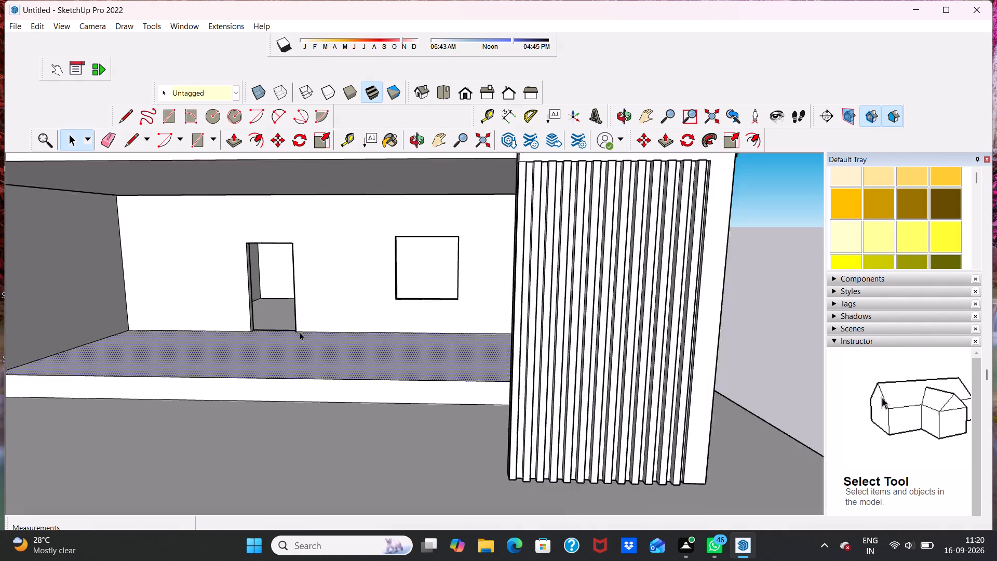
scroll(300, 332, down, 4)
middle_drag(366, 369, 405, 336)
middle_drag(181, 395, 234, 423)
scroll(231, 341, up, 5)
middle_drag(204, 344, 183, 391)
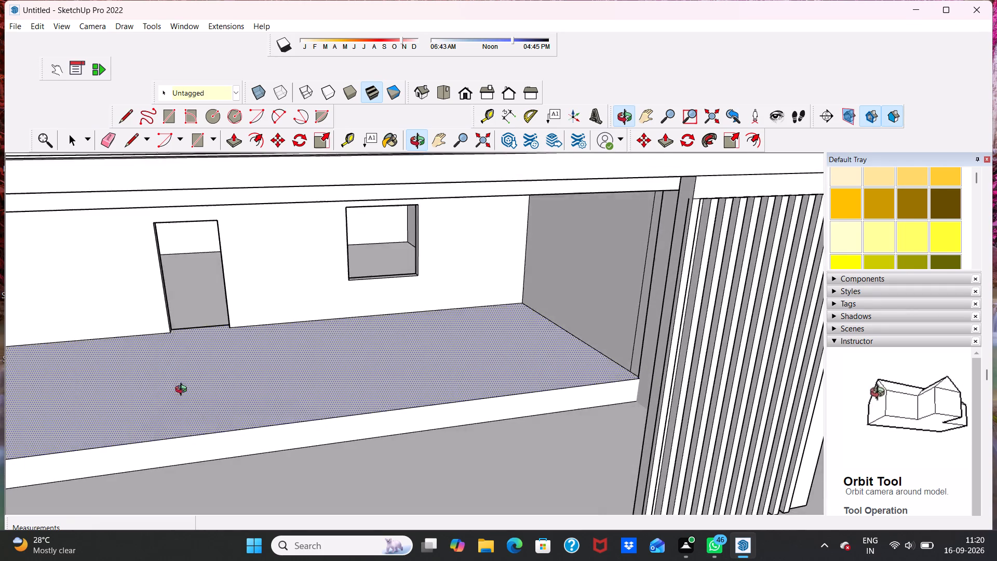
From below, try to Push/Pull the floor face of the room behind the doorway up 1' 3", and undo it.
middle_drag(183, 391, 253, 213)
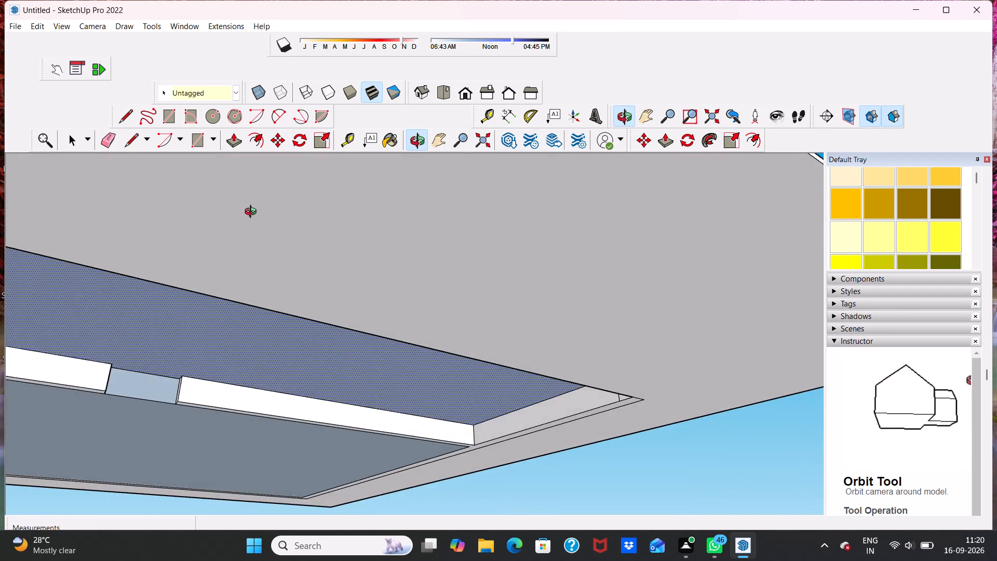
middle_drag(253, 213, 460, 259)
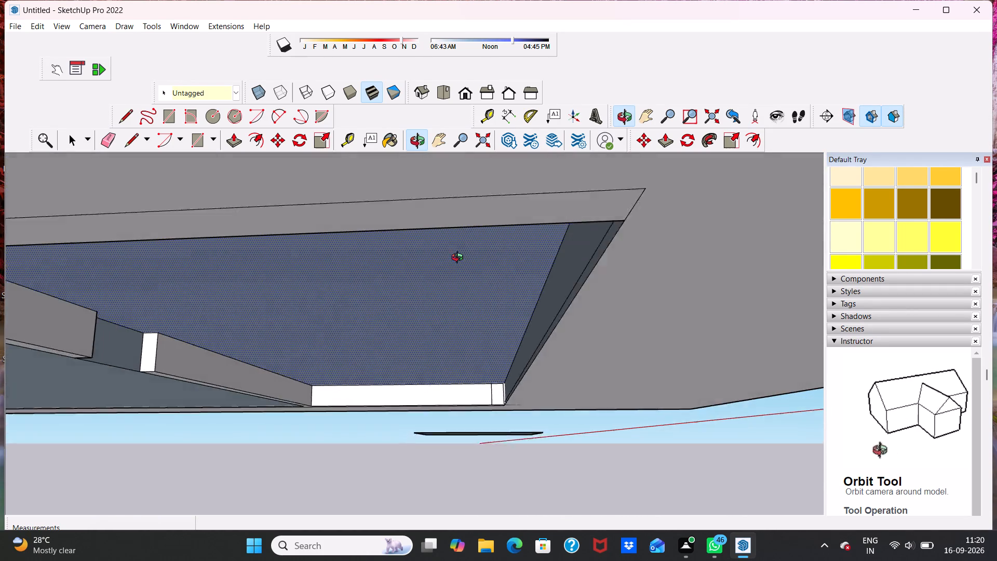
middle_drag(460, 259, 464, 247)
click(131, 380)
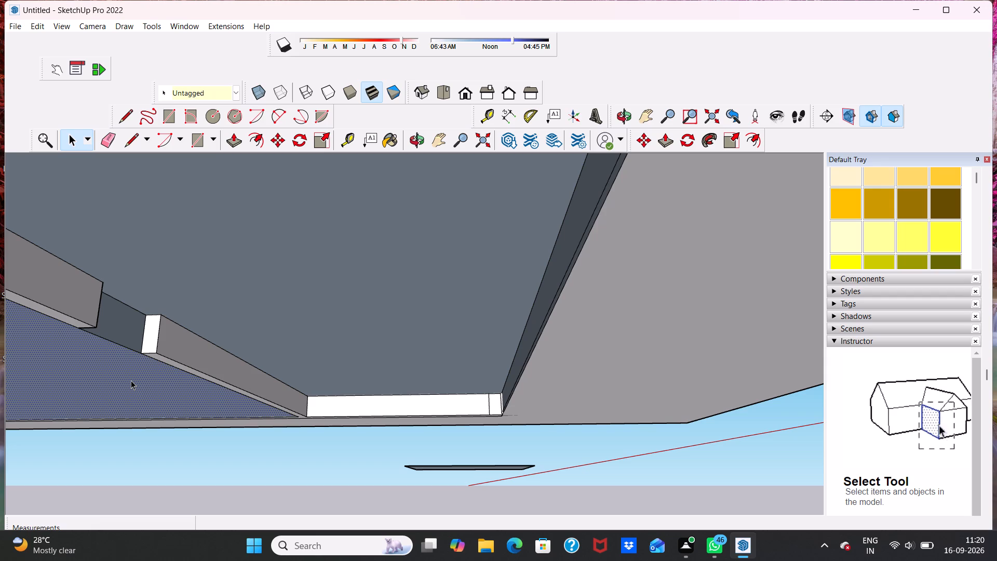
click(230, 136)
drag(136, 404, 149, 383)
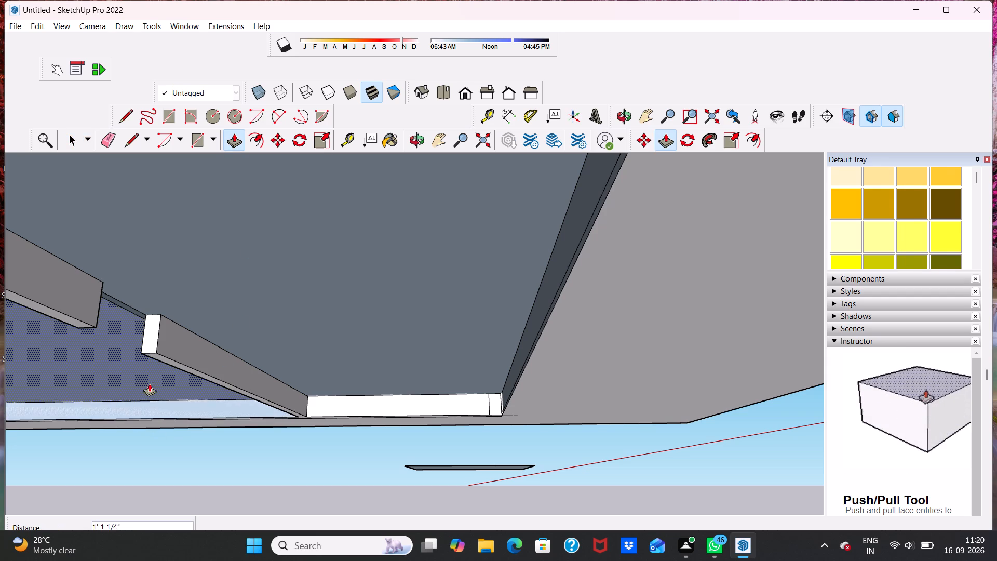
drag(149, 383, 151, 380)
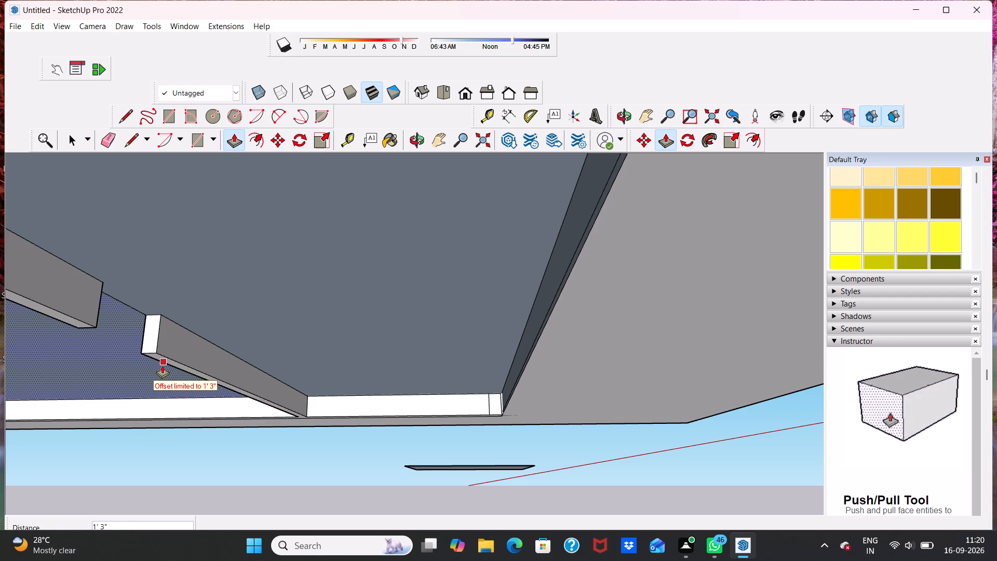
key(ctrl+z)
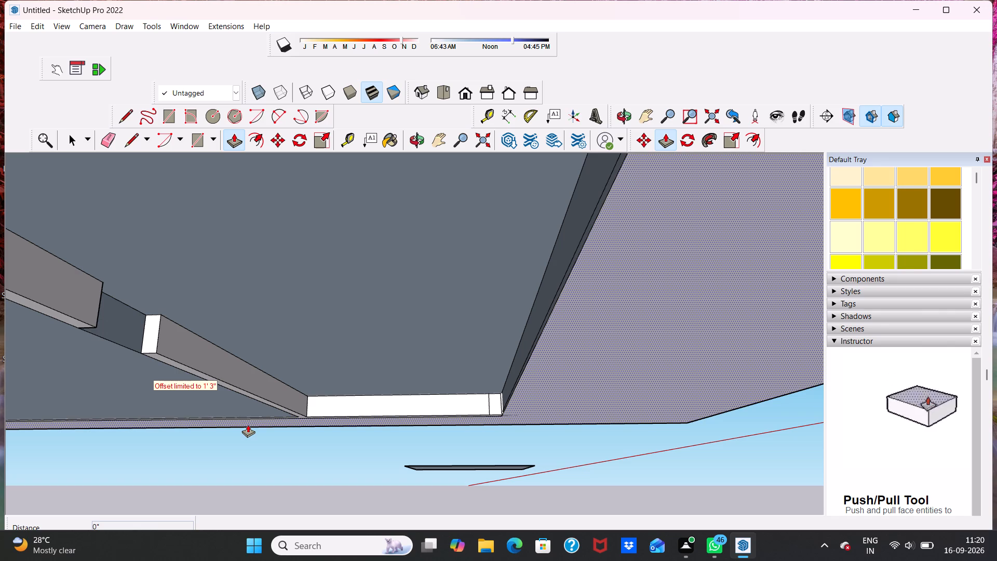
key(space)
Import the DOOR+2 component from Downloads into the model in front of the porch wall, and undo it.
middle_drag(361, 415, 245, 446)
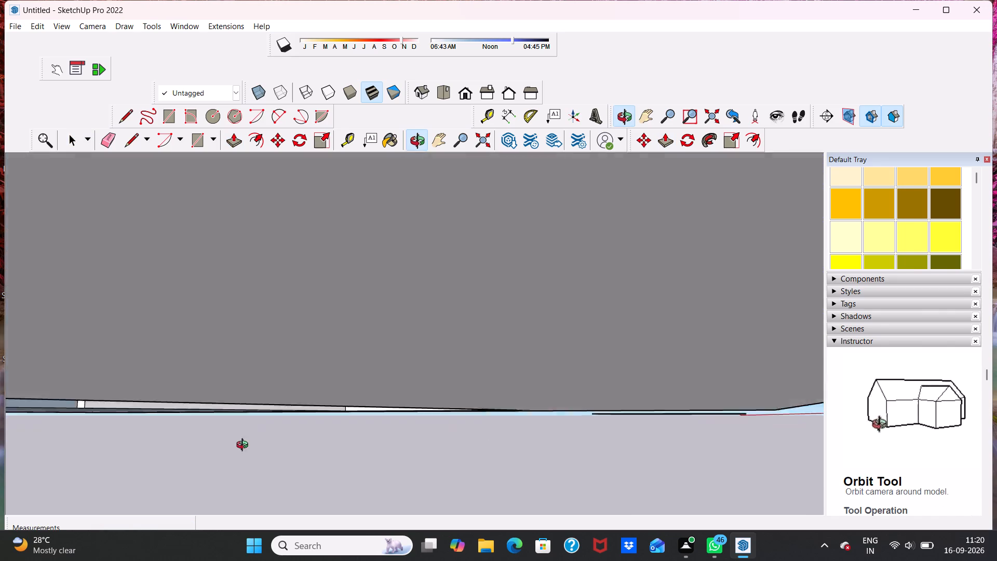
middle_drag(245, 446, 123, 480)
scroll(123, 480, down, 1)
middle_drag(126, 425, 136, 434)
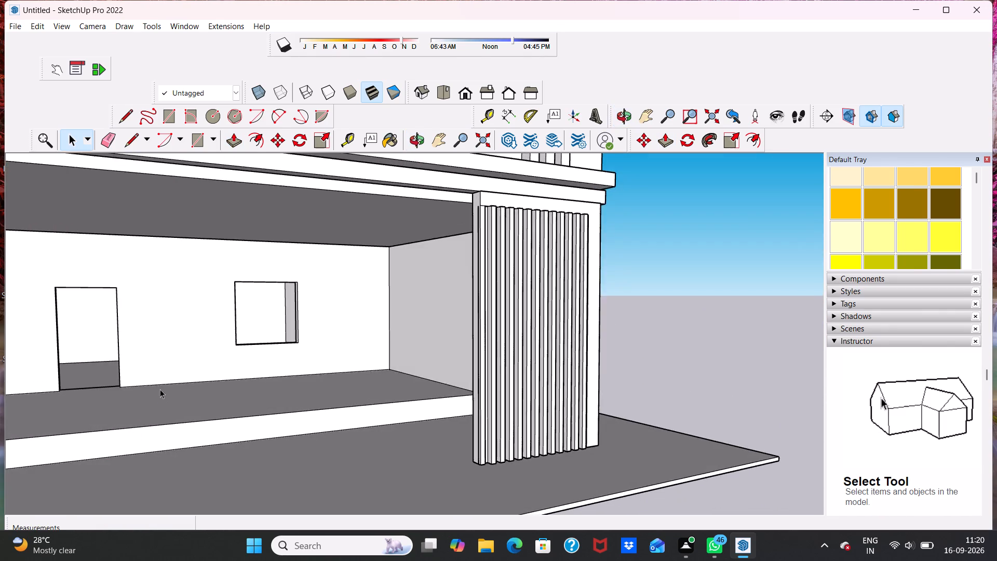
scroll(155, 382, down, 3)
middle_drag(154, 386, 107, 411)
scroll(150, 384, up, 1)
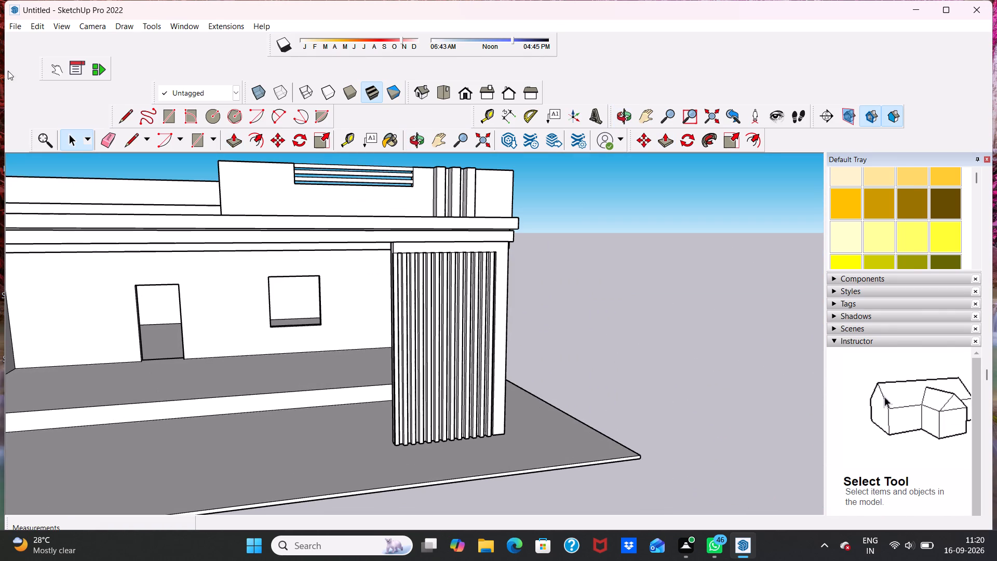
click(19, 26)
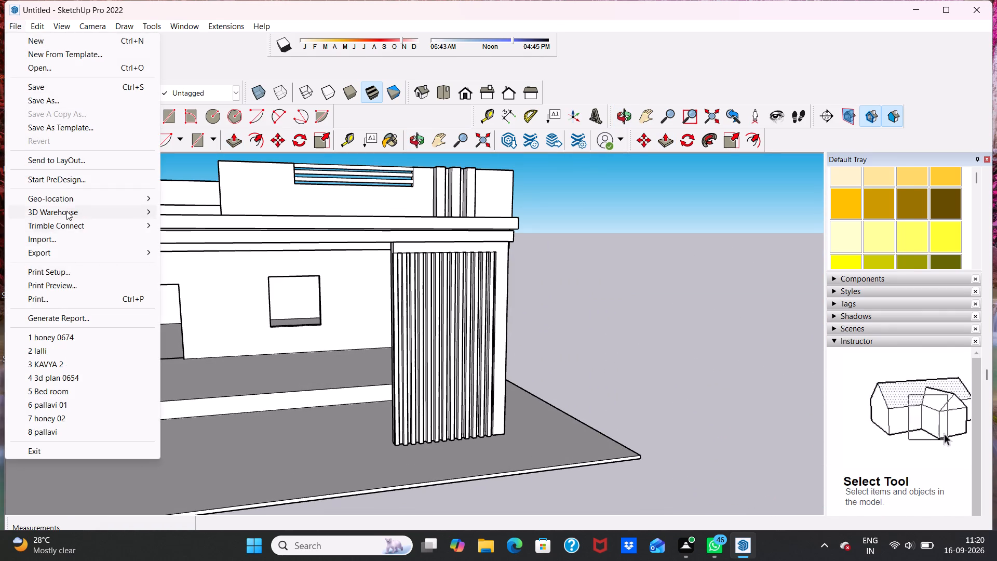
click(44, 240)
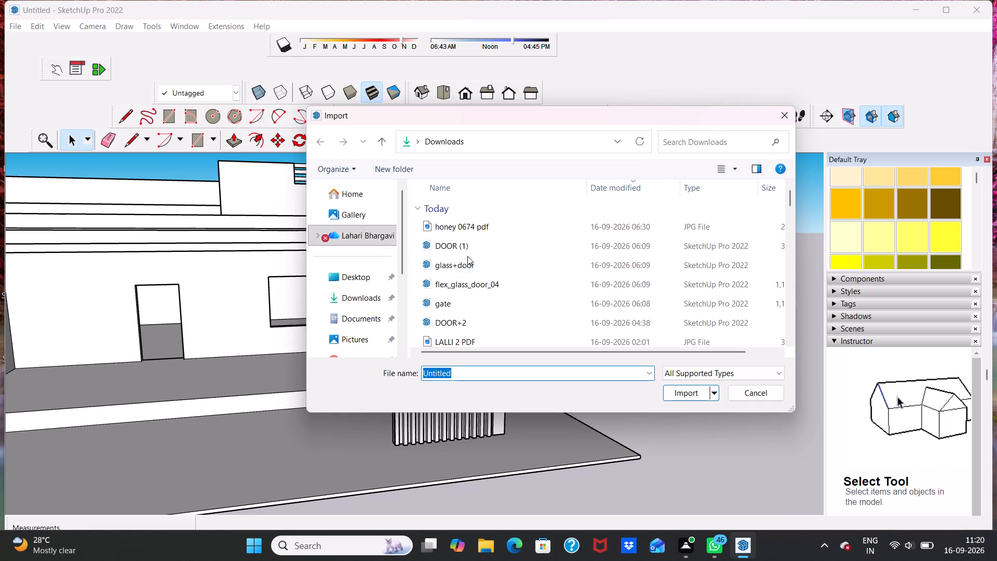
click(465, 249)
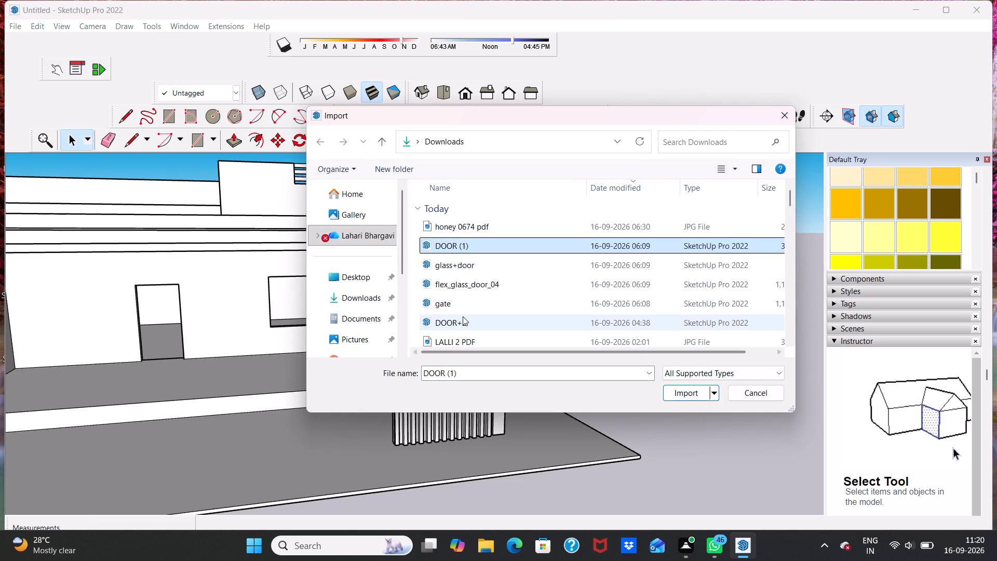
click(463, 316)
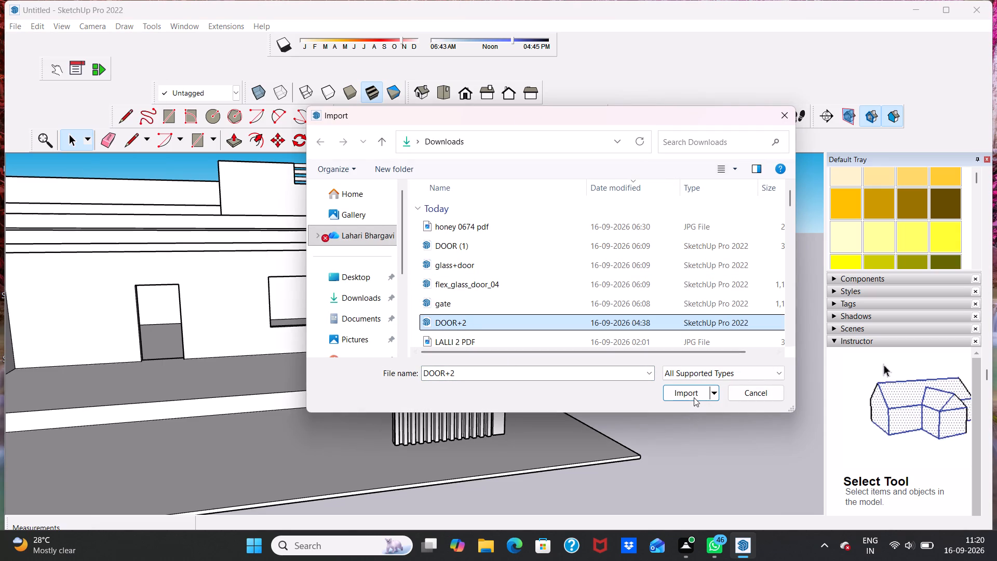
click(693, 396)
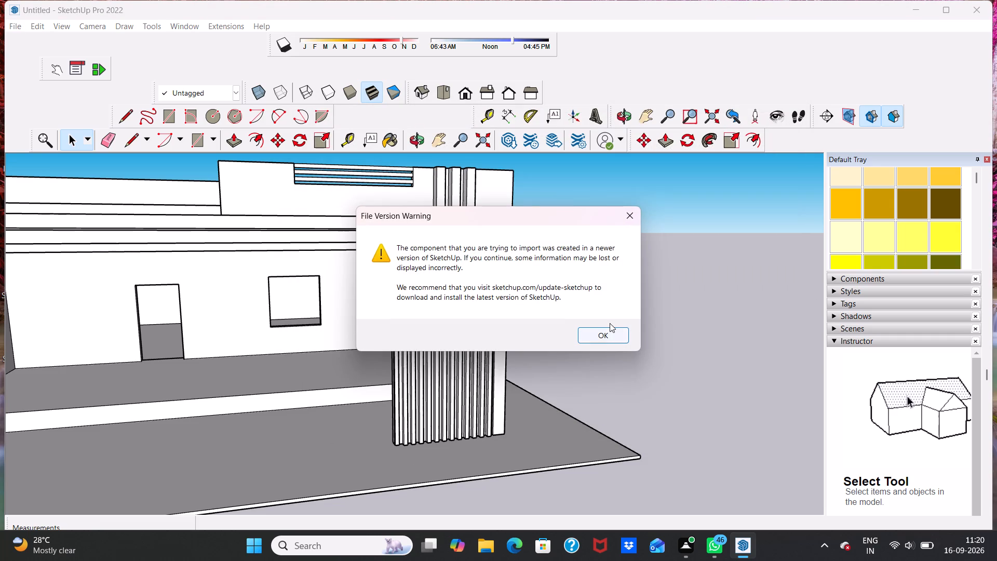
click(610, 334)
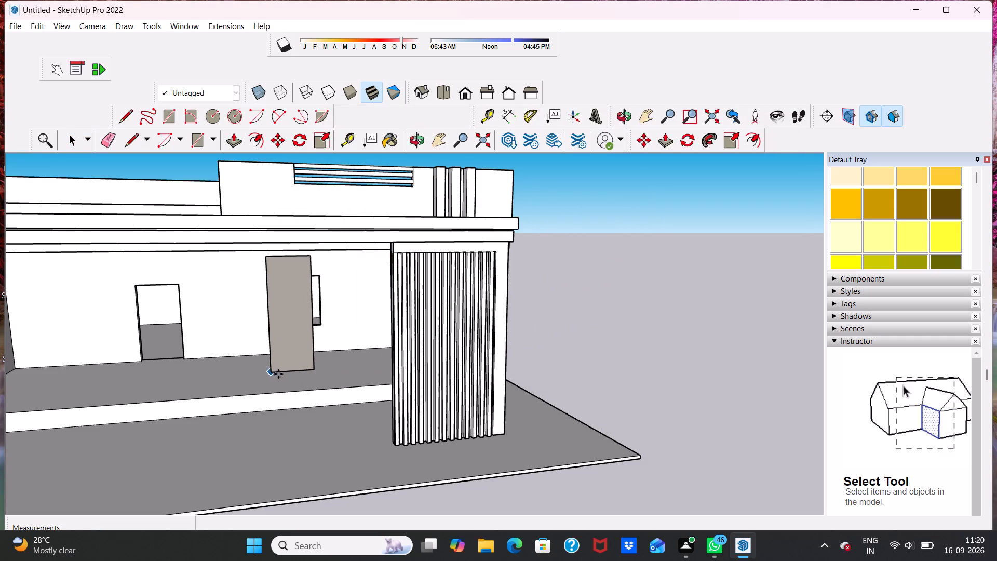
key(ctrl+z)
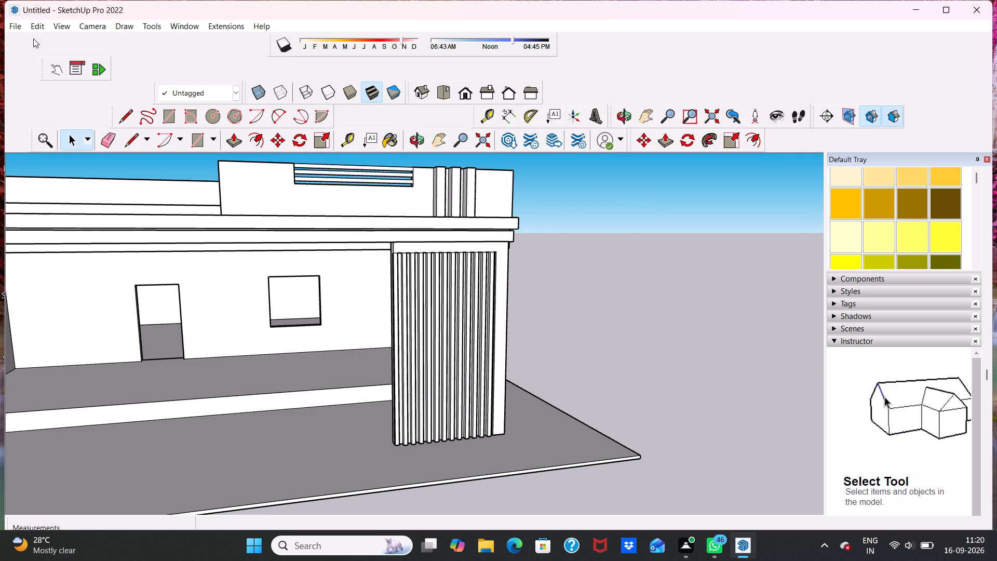
Import the DOOR (1) component from Downloads and place it at the bottom corner of the porch's back-wall doorway.
drag(12, 27, 14, 33)
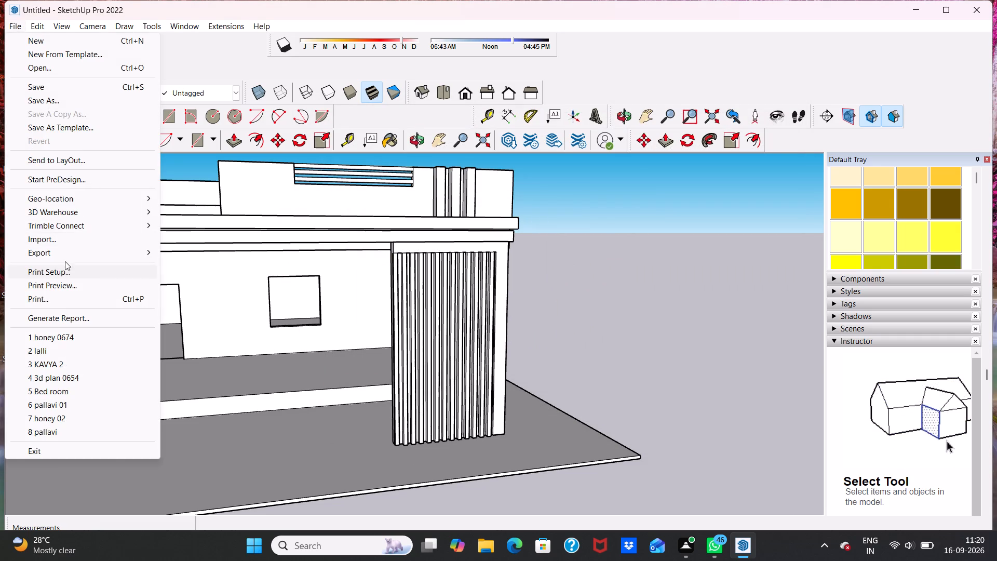
click(68, 241)
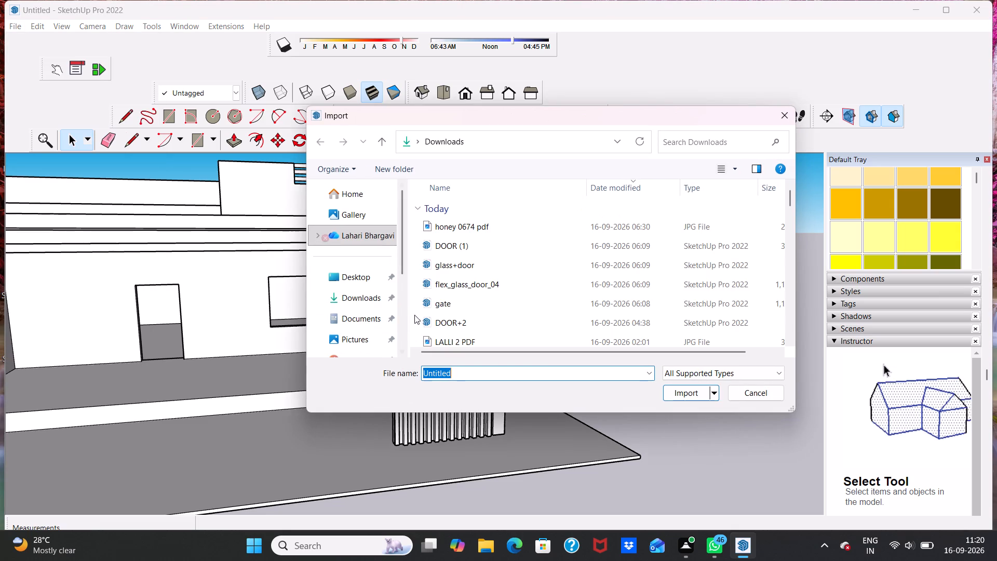
click(457, 244)
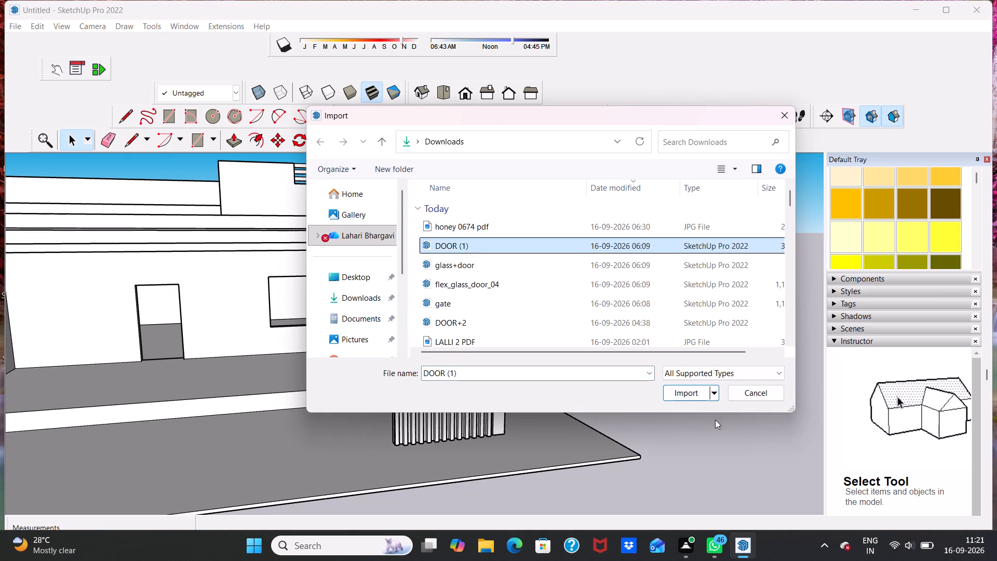
click(692, 390)
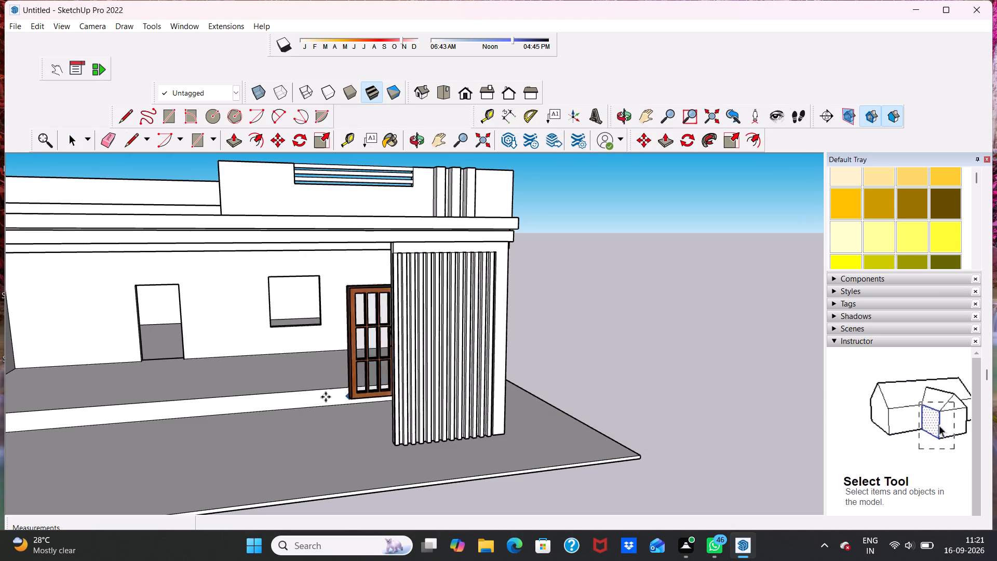
scroll(142, 396, up, 14)
scroll(131, 335, up, 2)
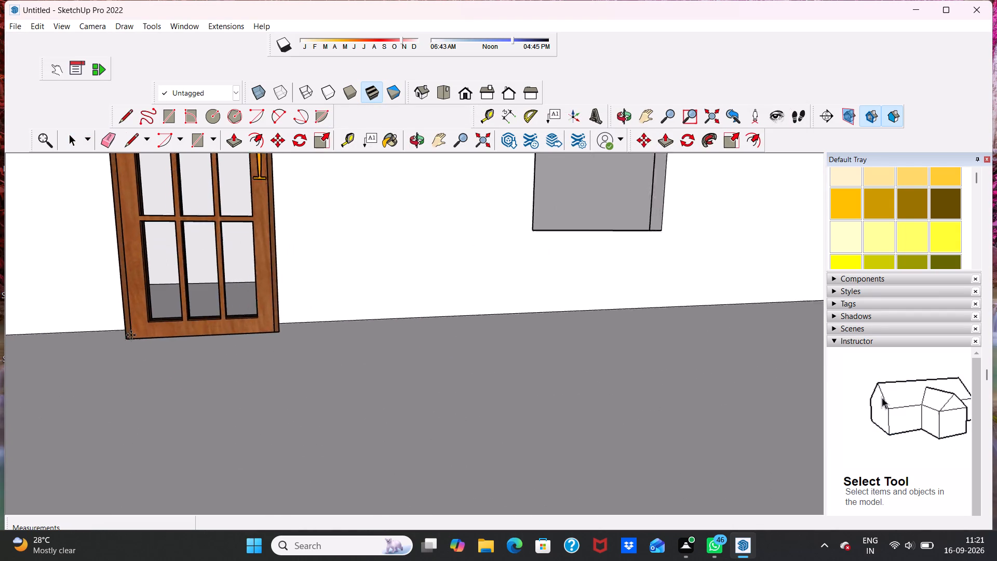
scroll(131, 335, up, 4)
scroll(131, 335, down, 12)
scroll(158, 390, down, 1)
middle_drag(158, 390, 144, 340)
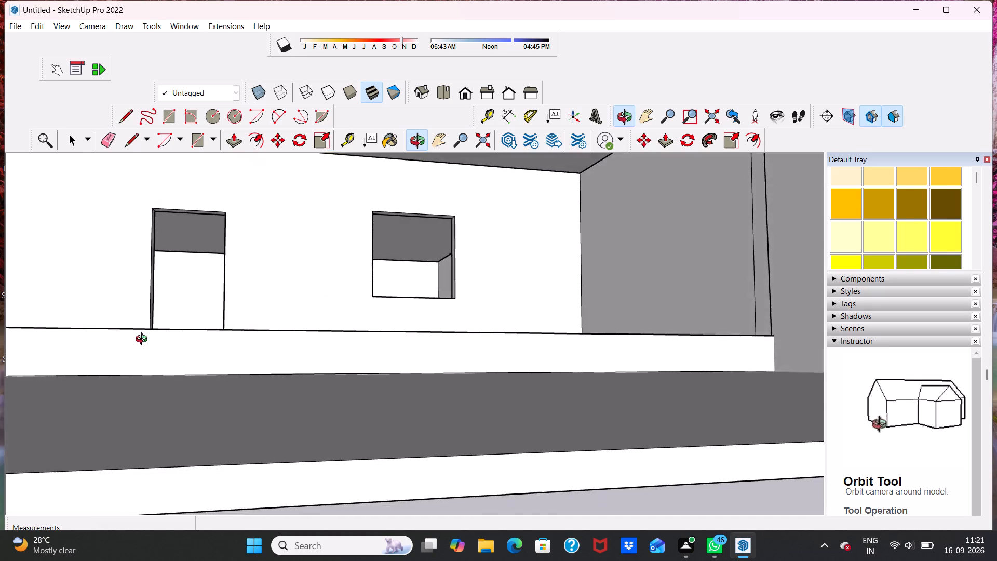
middle_drag(144, 340, 131, 380)
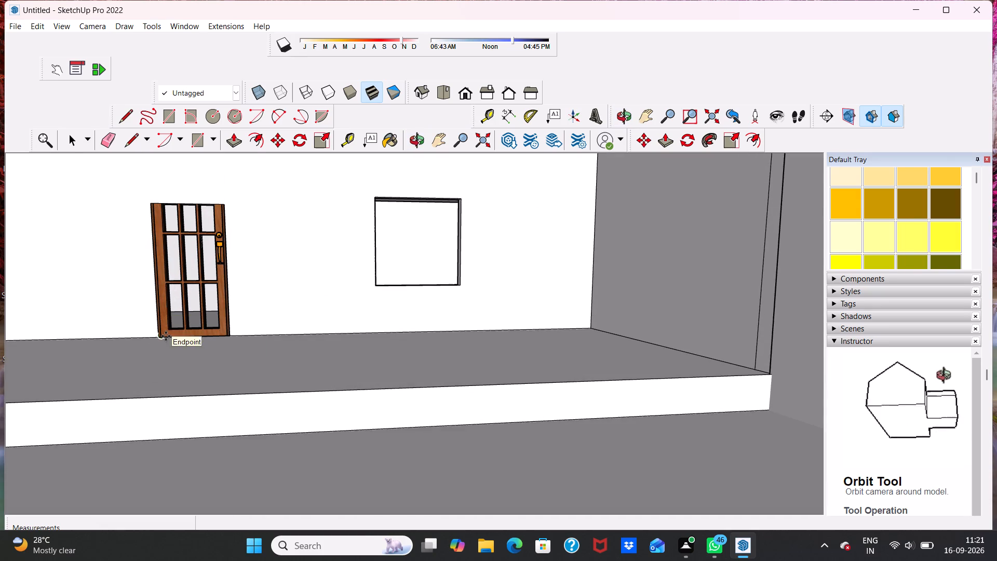
click(166, 336)
Scale the door geometry inside its component to fit the doorway's width and height, and close the component.
scroll(215, 289, up, 1)
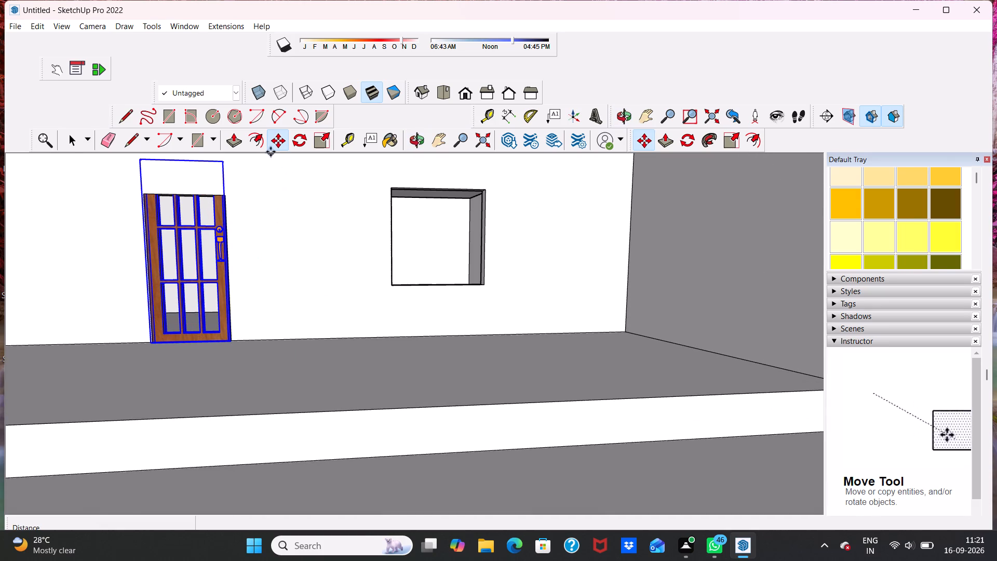
click(260, 136)
scroll(222, 193, up, 4)
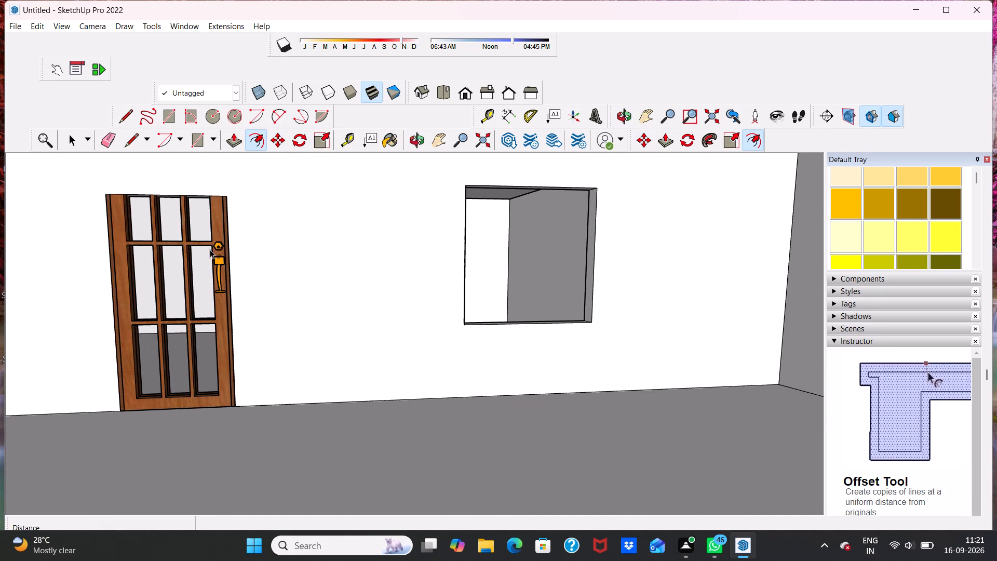
key(space)
double_click(213, 273)
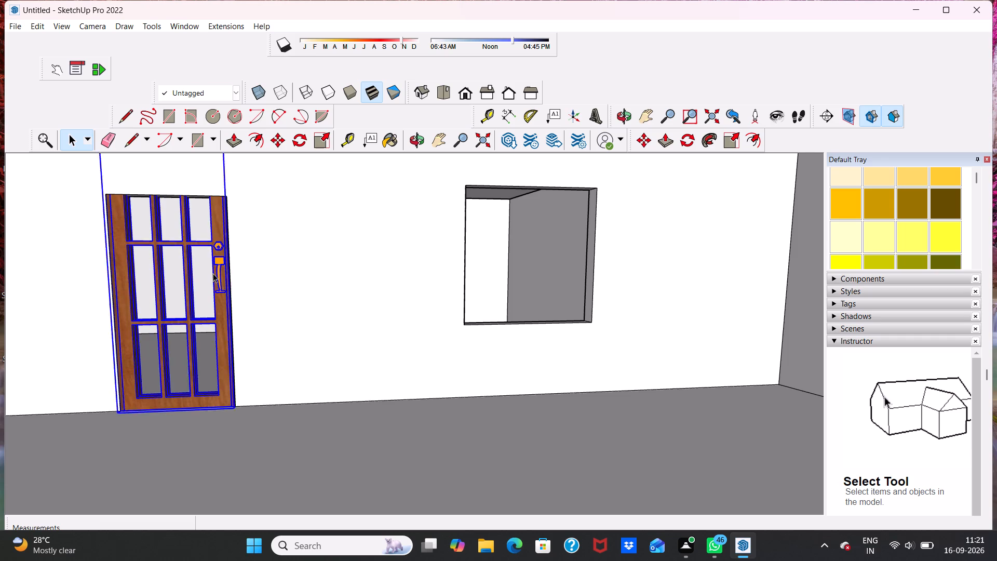
triple_click(194, 278)
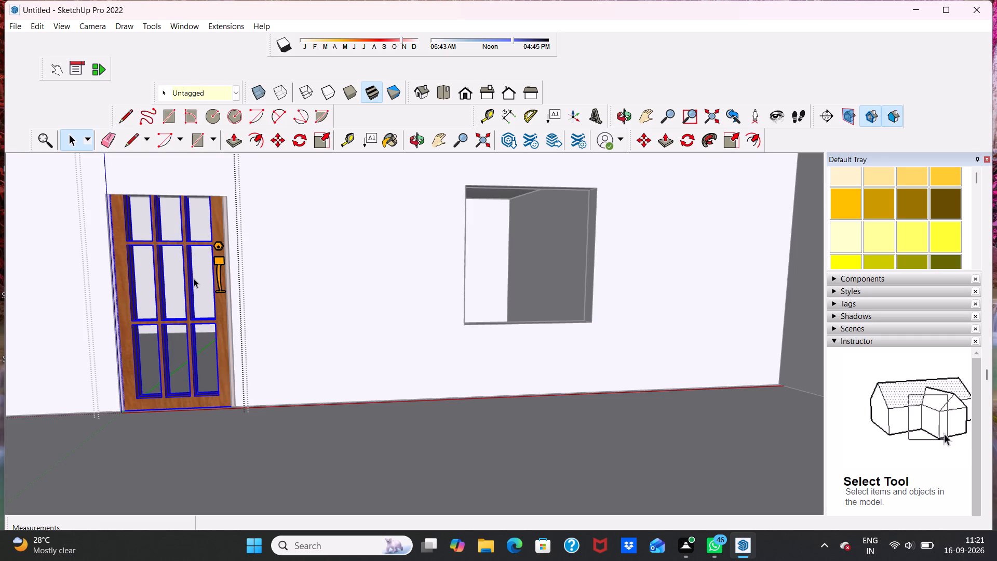
click(194, 278)
click(320, 140)
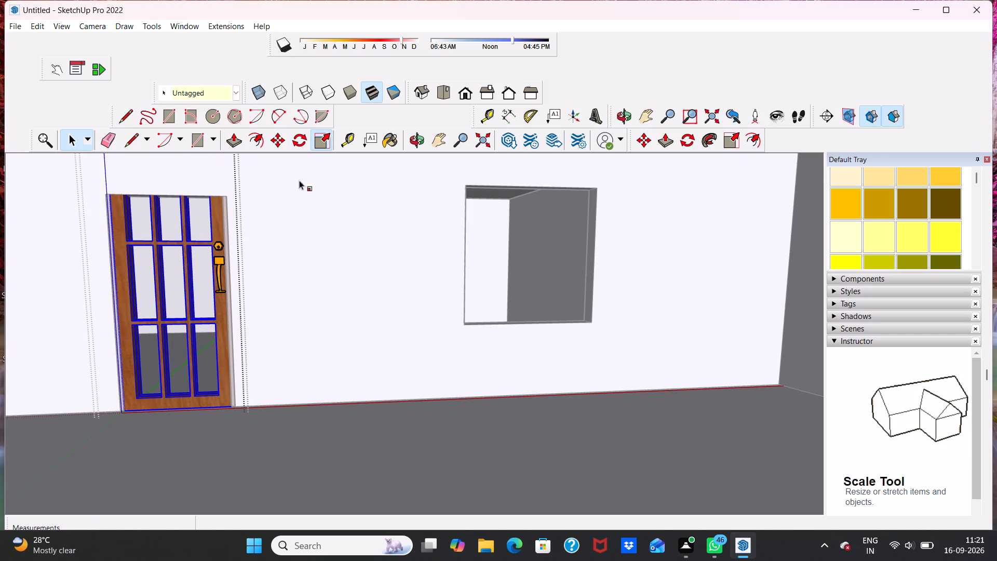
scroll(200, 246, down, 5)
drag(213, 191, 213, 199)
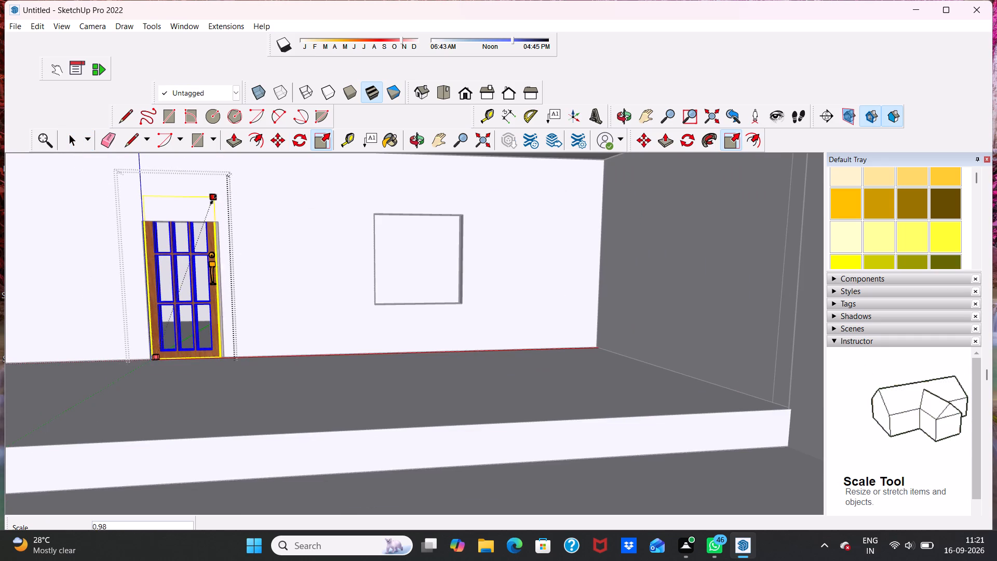
drag(213, 199, 216, 235)
scroll(190, 234, up, 4)
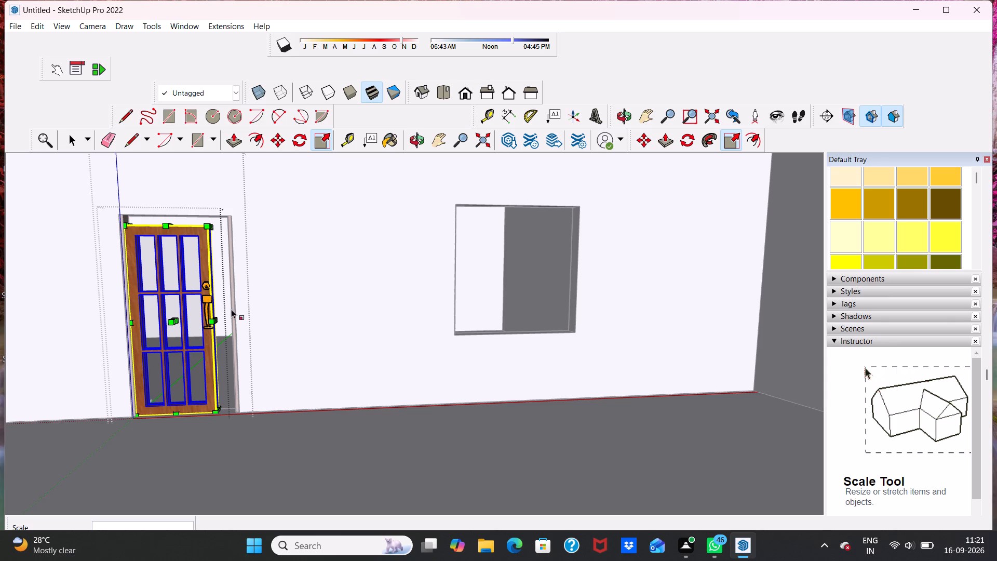
drag(212, 318, 236, 316)
scroll(200, 273, up, 3)
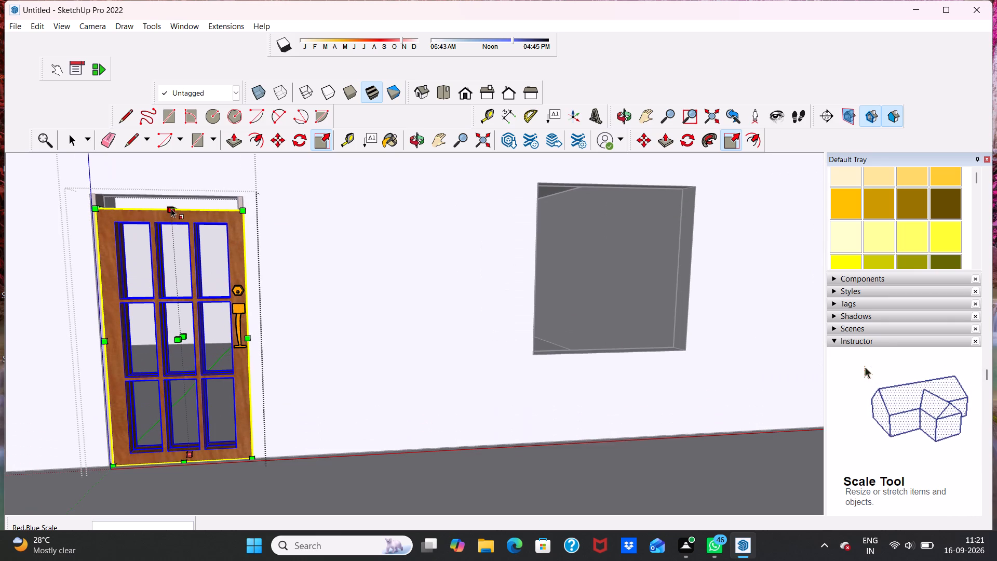
drag(171, 208, 171, 198)
key(space)
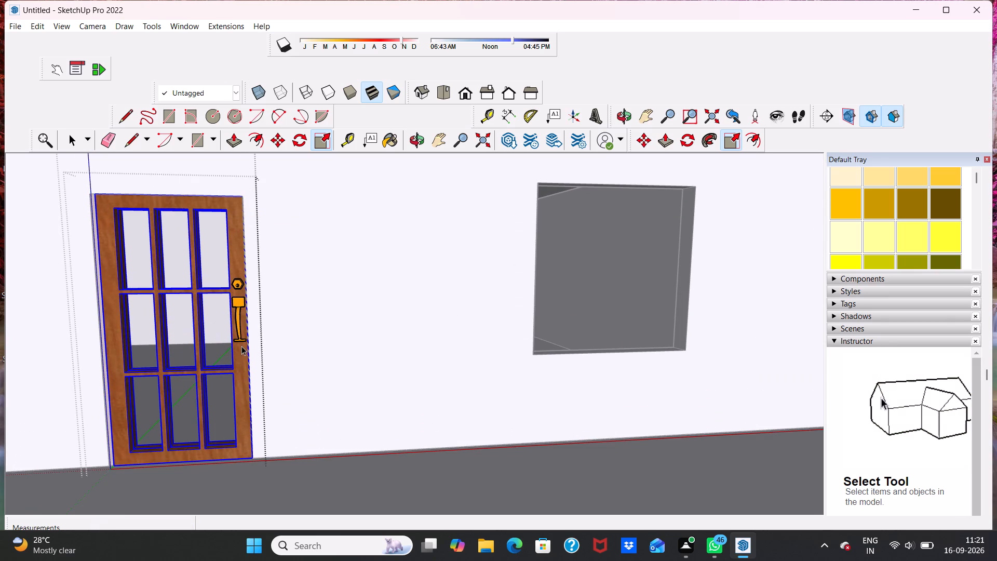
key(space)
scroll(253, 337, down, 5)
middle_drag(254, 336, 467, 260)
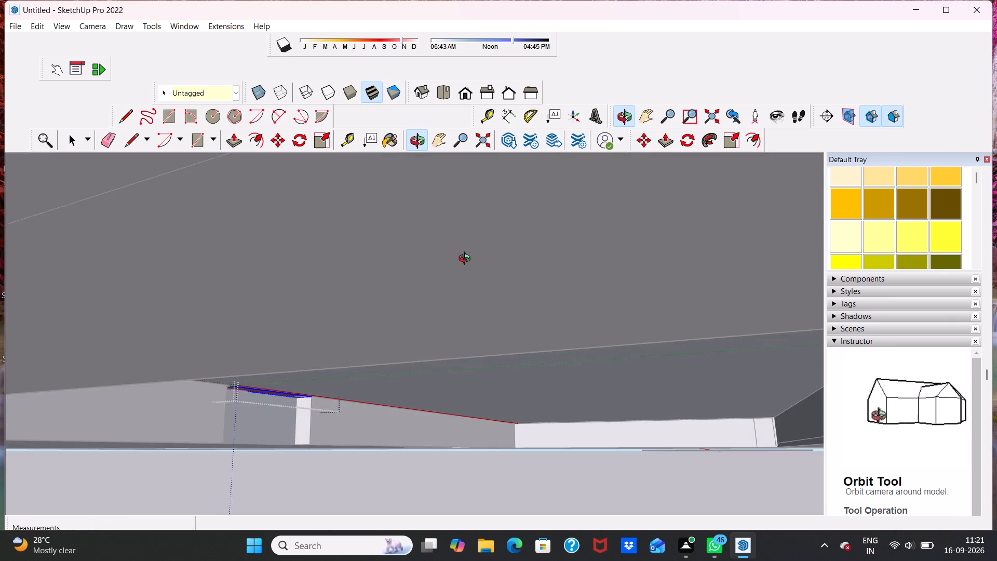
middle_drag(467, 260, 267, 284)
scroll(222, 291, down, 11)
double_click(213, 389)
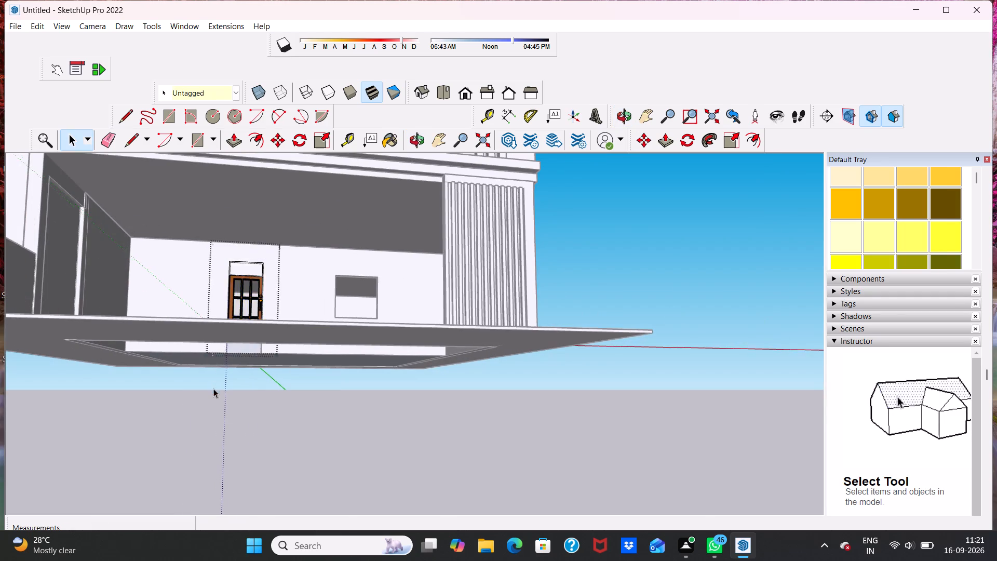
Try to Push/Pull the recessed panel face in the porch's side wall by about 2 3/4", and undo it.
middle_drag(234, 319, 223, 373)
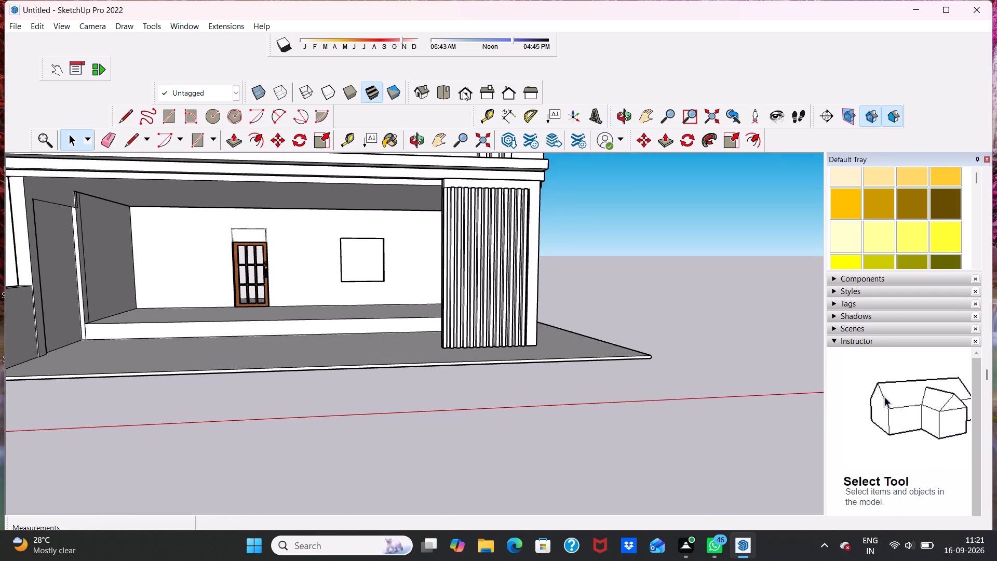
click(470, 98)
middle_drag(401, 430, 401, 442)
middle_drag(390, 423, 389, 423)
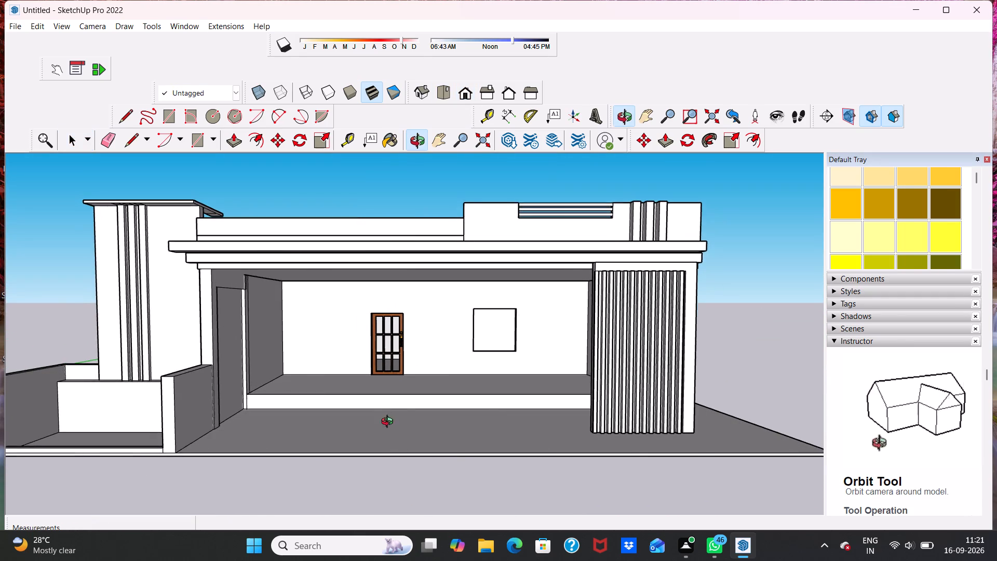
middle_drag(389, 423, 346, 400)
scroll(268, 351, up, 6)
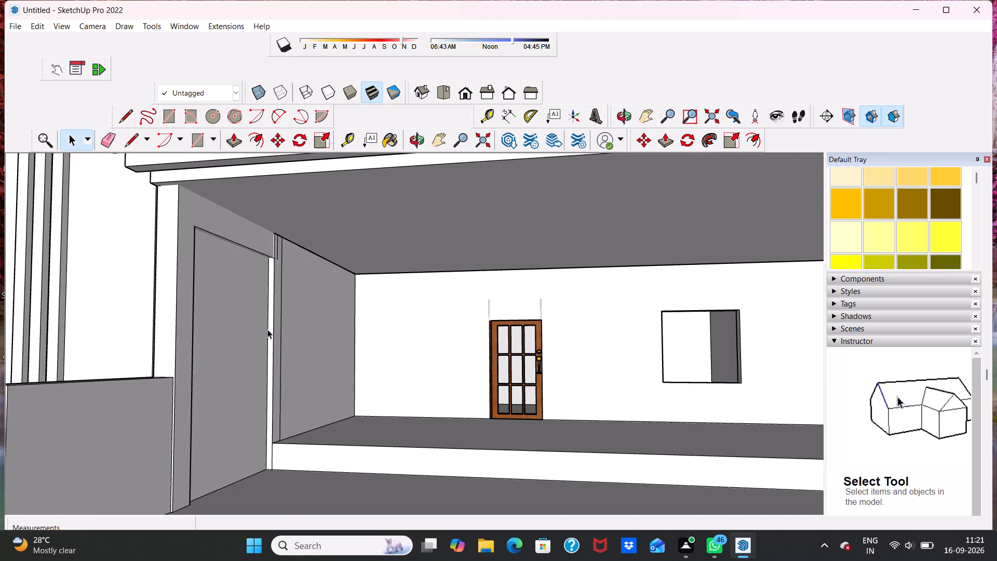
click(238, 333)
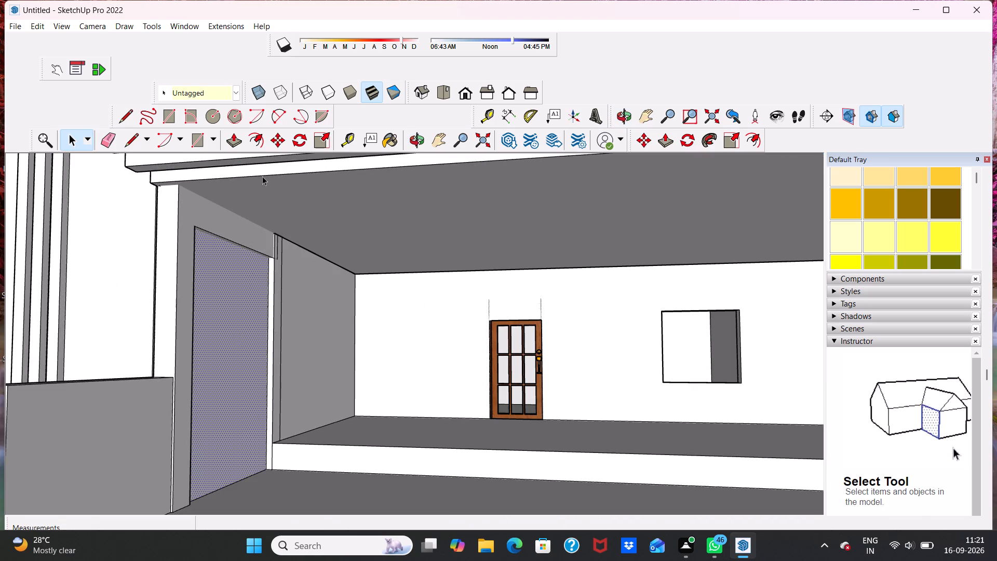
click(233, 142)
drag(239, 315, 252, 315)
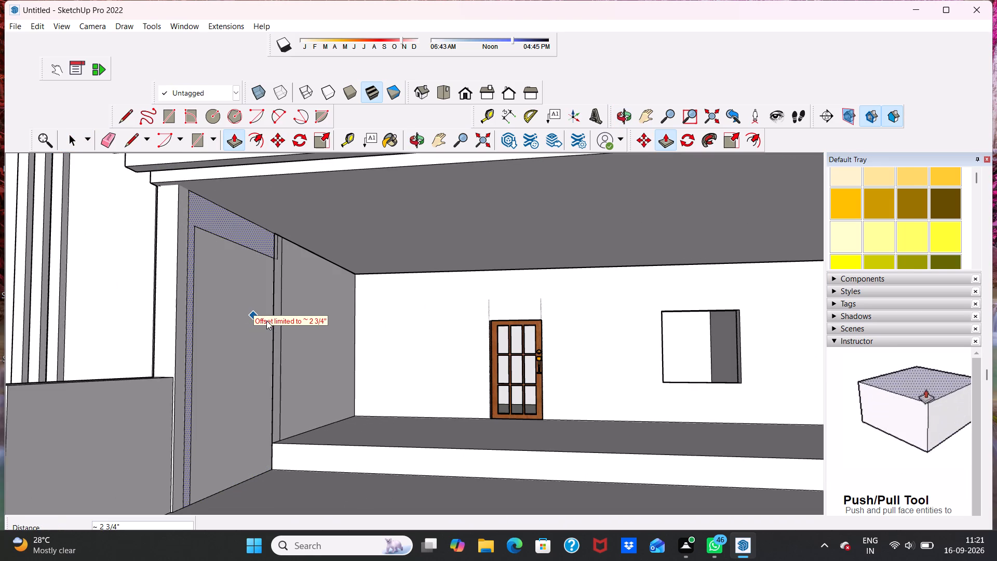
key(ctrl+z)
Push/Pull the narrow edge face of the side-wall recess about 5' 10 9/16" across to fill the recess.
scroll(273, 303, up, 5)
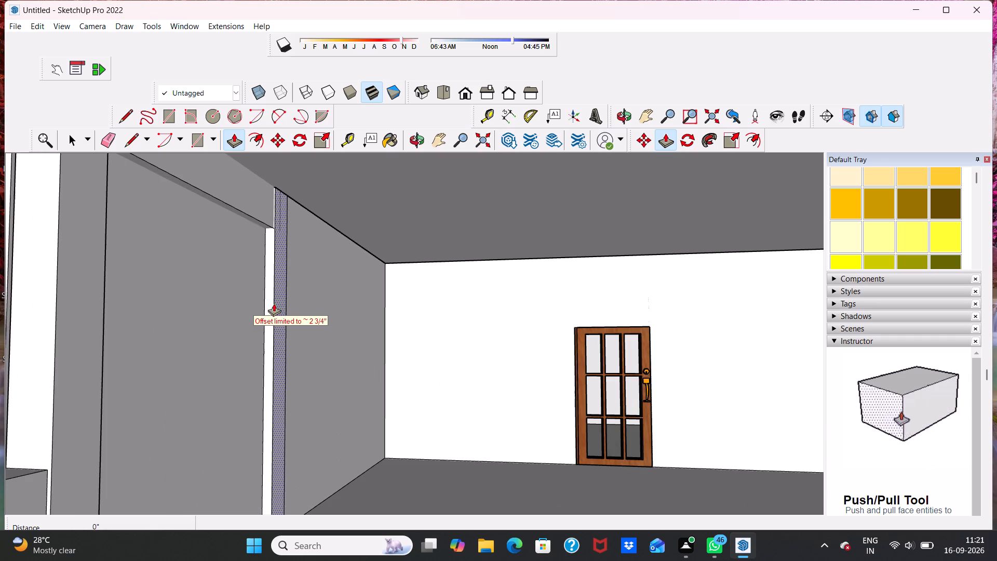
drag(266, 304, 234, 318)
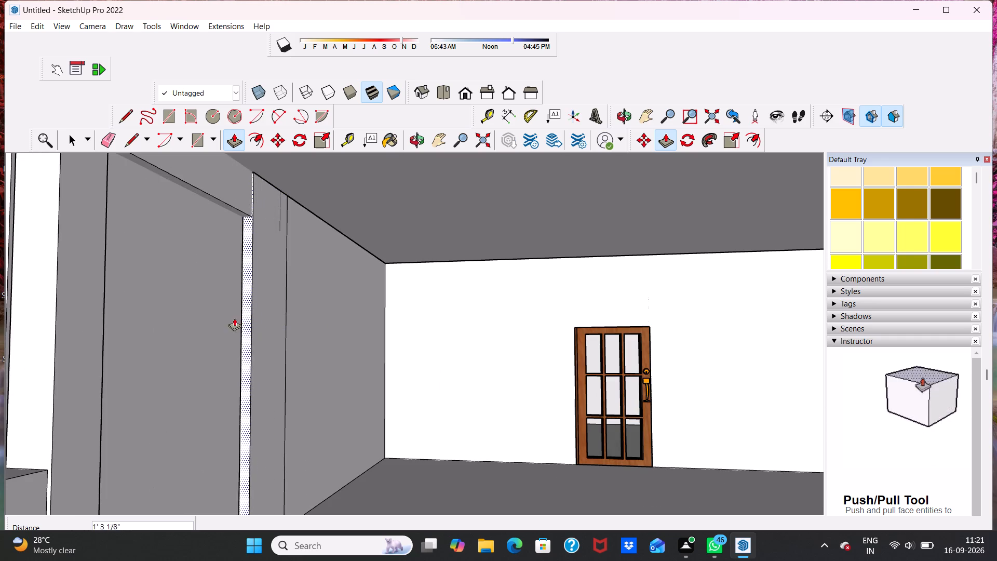
drag(234, 318, 100, 327)
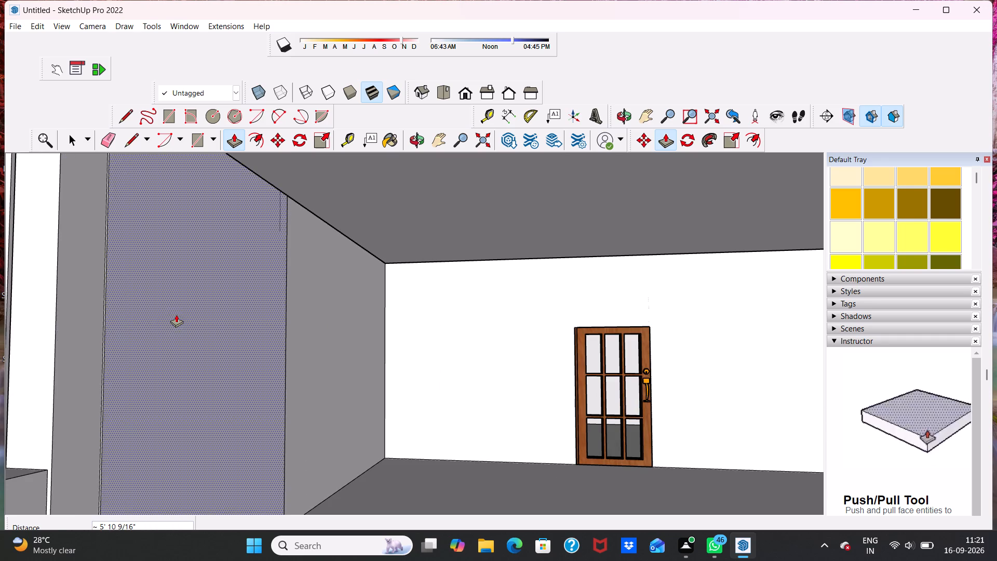
middle_drag(176, 314, 515, 315)
scroll(496, 308, down, 4)
key(space)
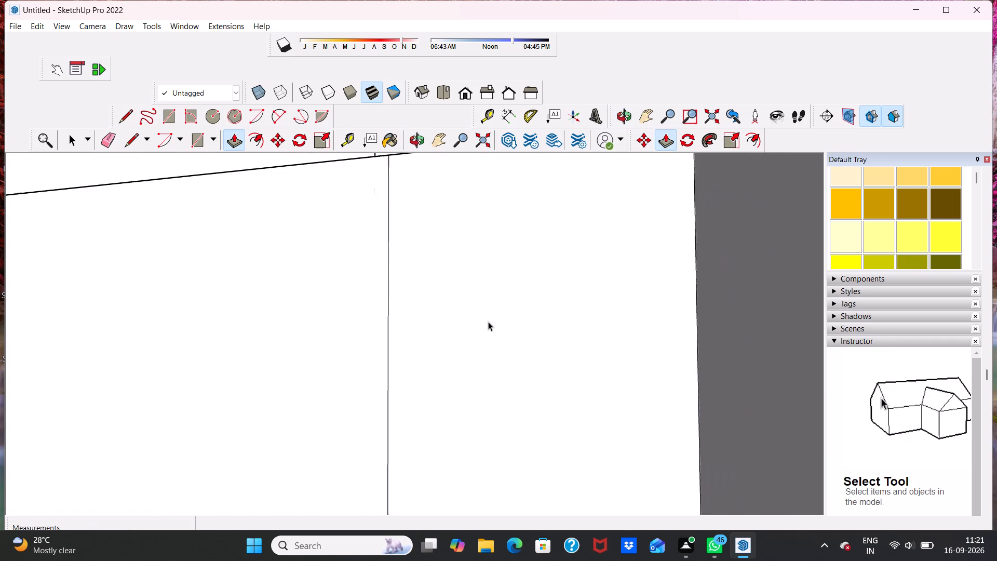
Examine the filled side wall, the fitted door and the whole porch from the front and from below.
middle_drag(488, 322, 188, 338)
scroll(35, 318, down, 3)
middle_drag(328, 319, 162, 298)
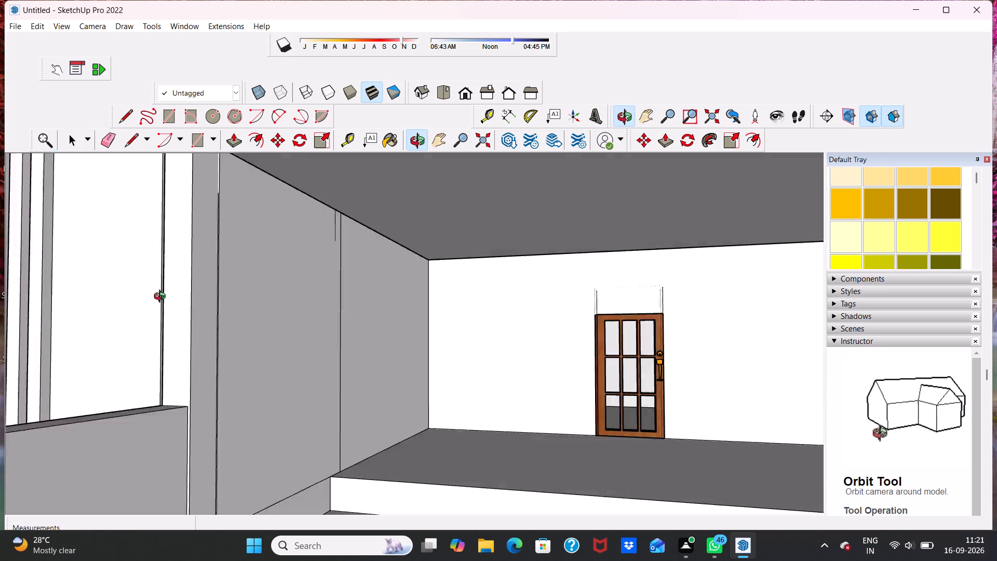
middle_drag(162, 298, 111, 291)
middle_drag(160, 296, 263, 368)
scroll(277, 362, down, 1)
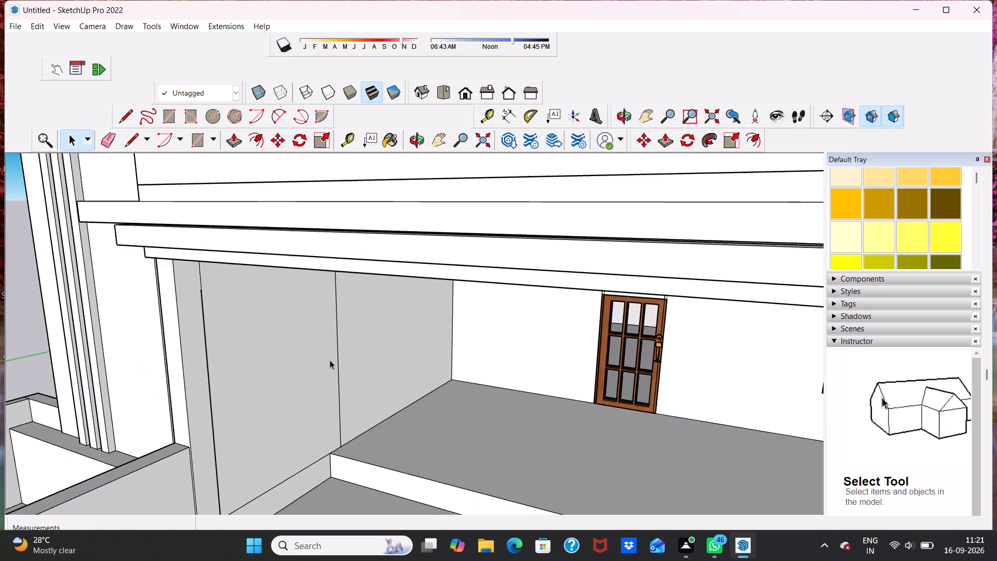
scroll(330, 360, down, 2)
middle_drag(402, 339, 534, 297)
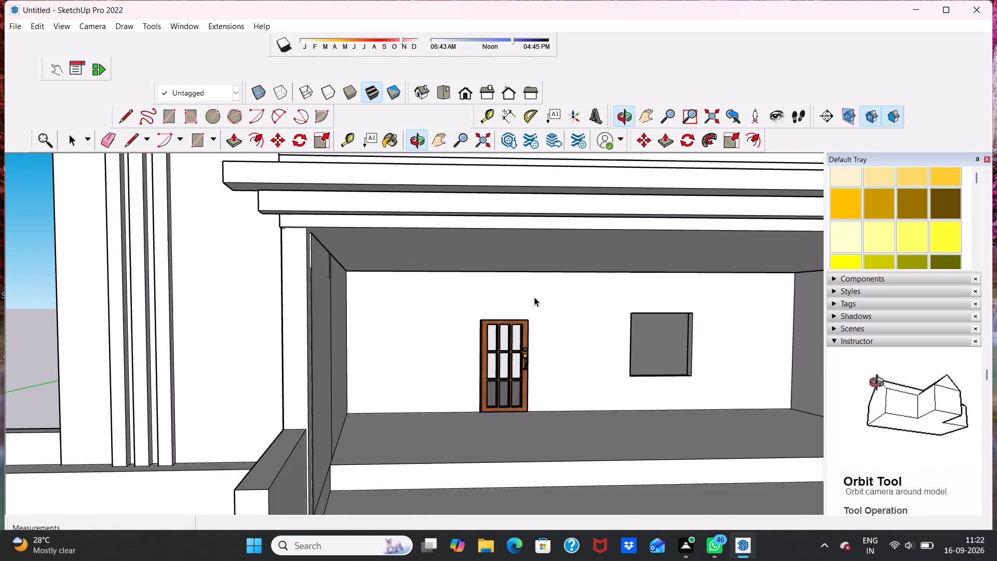
scroll(456, 431, down, 1)
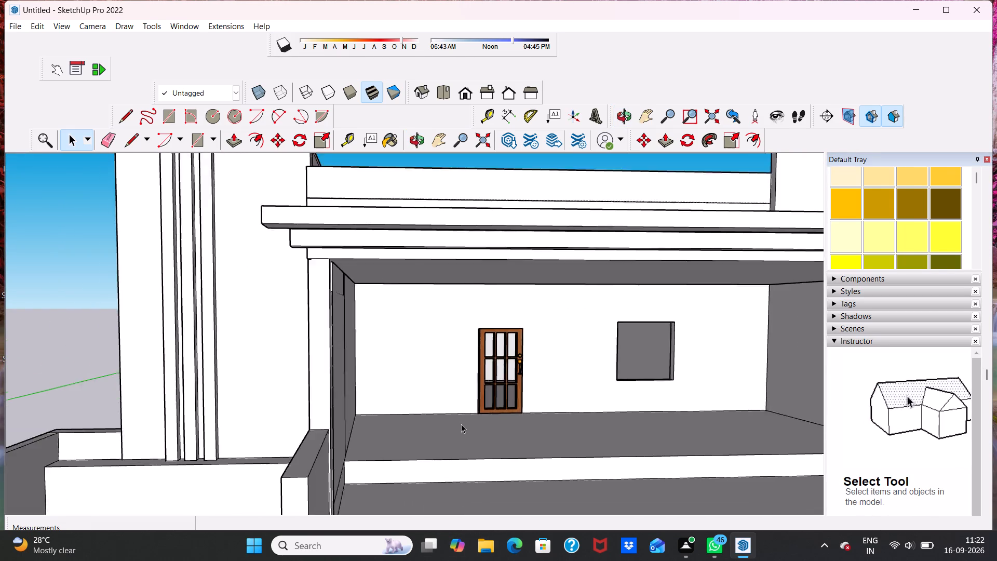
scroll(461, 424, down, 5)
middle_drag(497, 431, 524, 417)
scroll(529, 416, up, 1)
scroll(534, 428, down, 4)
middle_drag(546, 447, 508, 470)
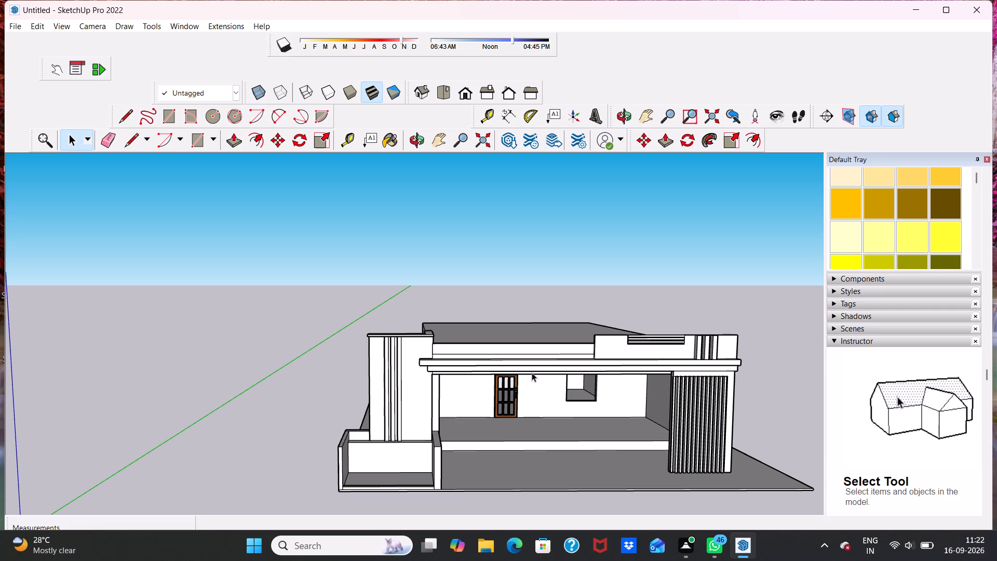
scroll(493, 367, up, 1)
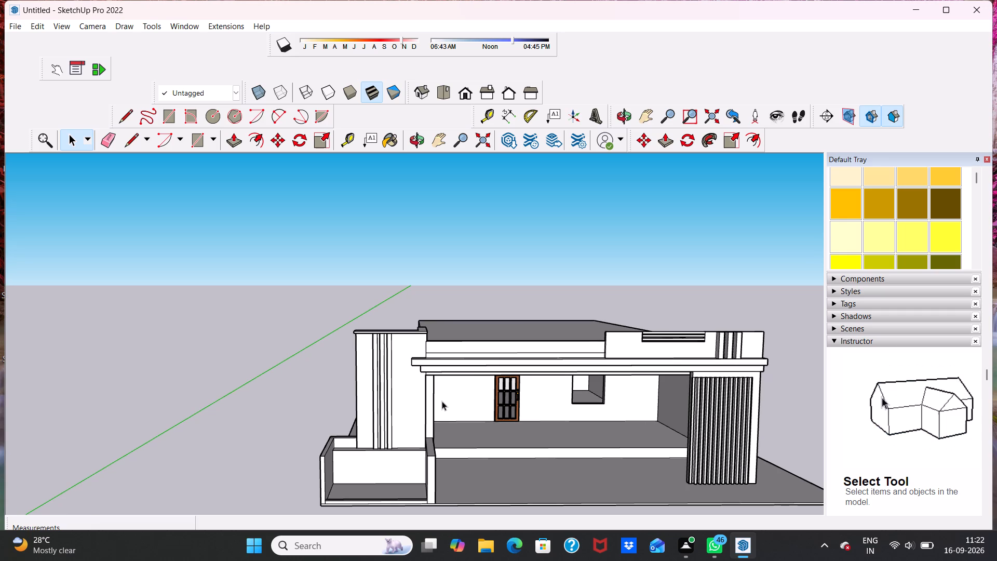
middle_drag(481, 460, 365, 290)
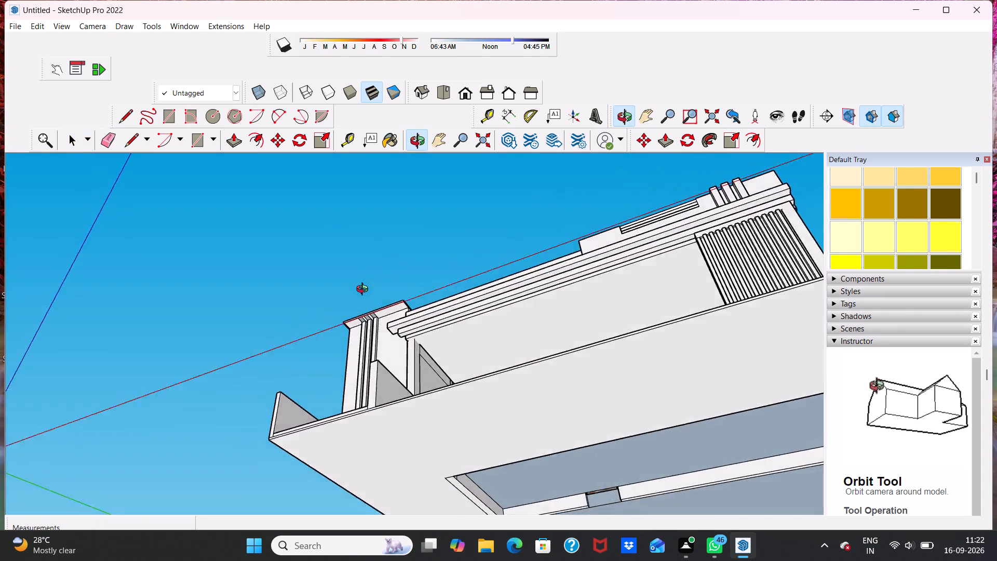
middle_drag(365, 290, 438, 370)
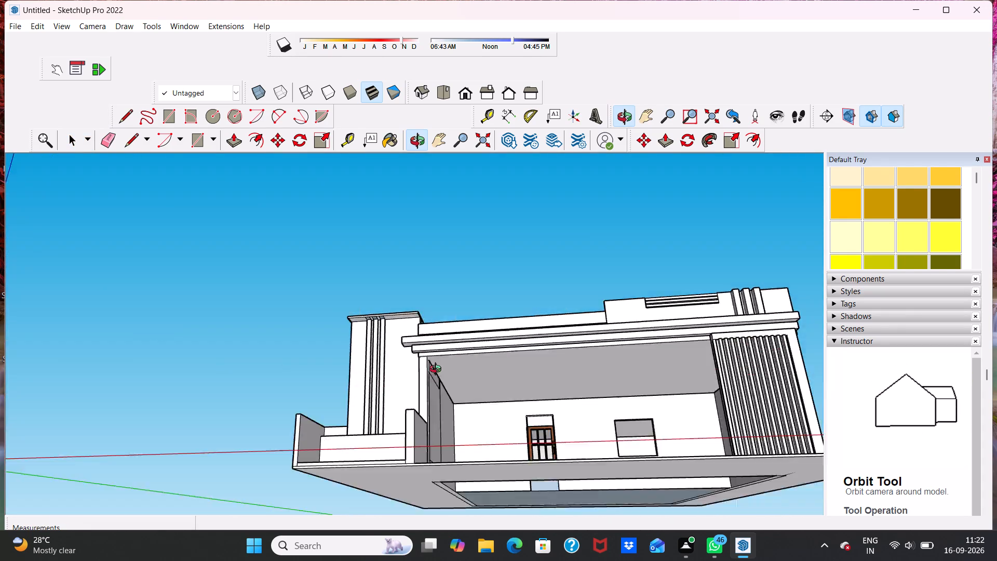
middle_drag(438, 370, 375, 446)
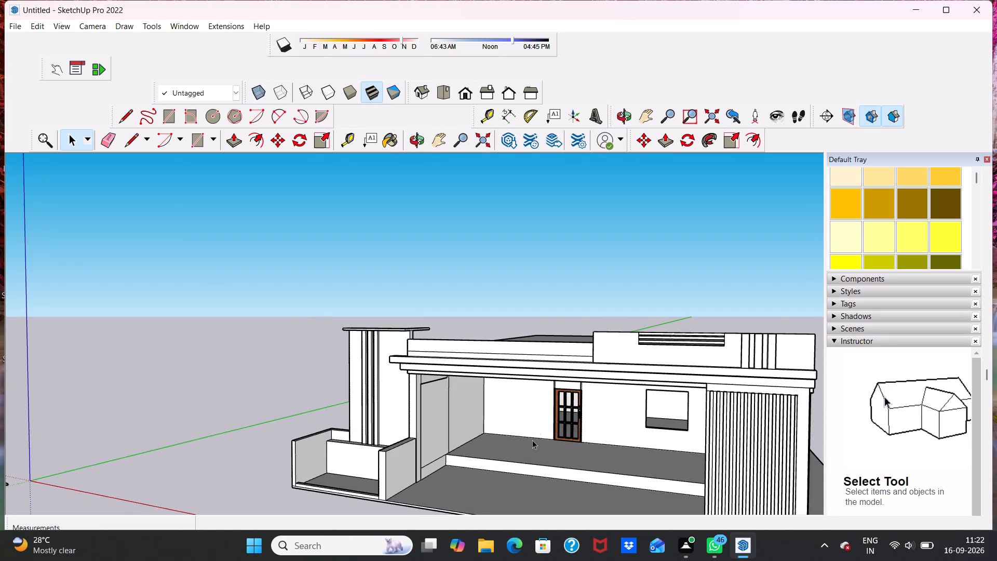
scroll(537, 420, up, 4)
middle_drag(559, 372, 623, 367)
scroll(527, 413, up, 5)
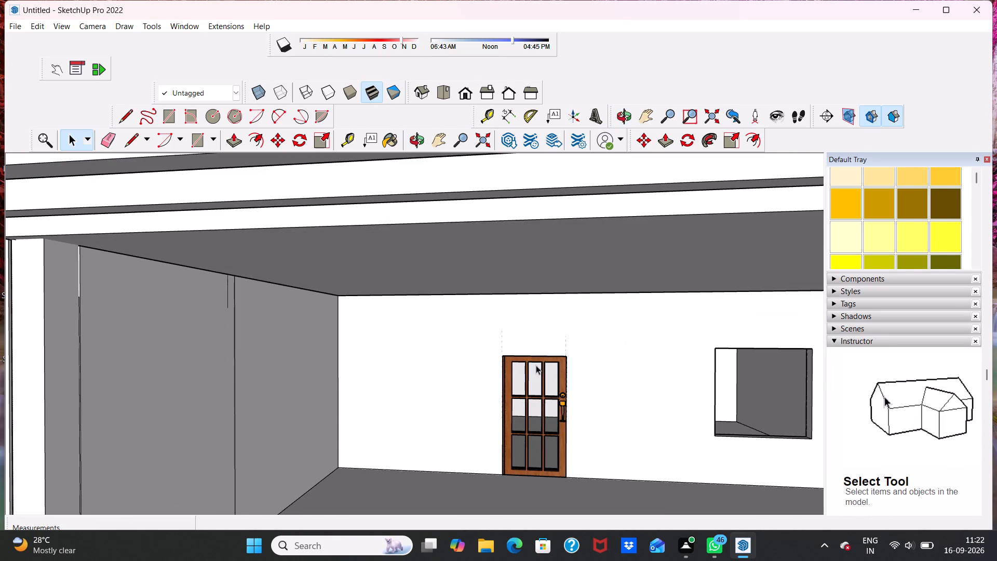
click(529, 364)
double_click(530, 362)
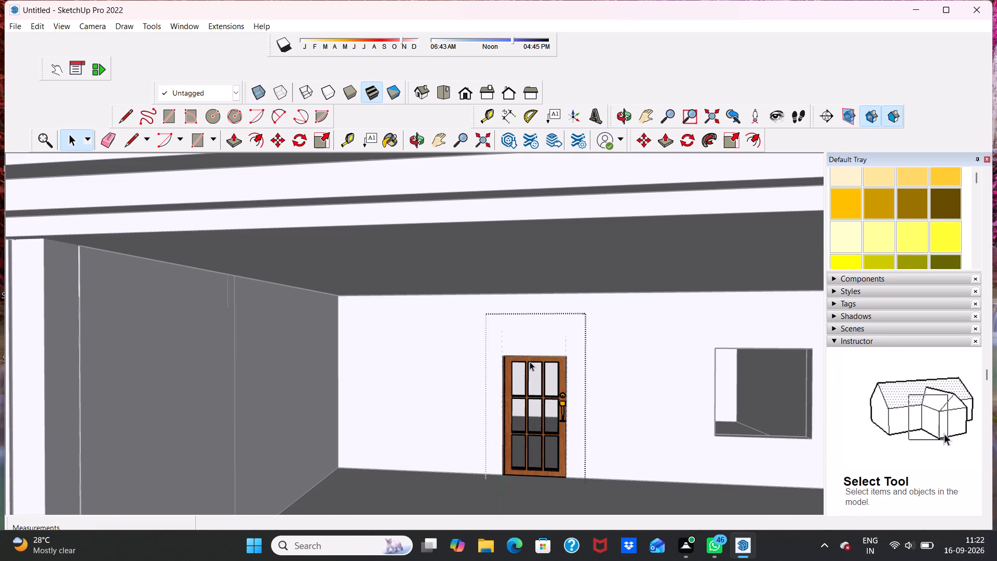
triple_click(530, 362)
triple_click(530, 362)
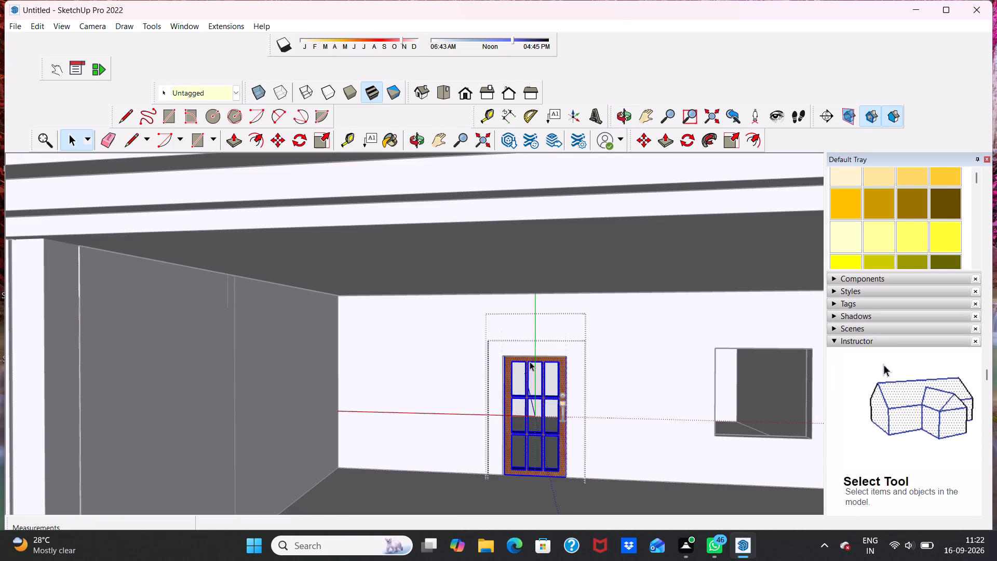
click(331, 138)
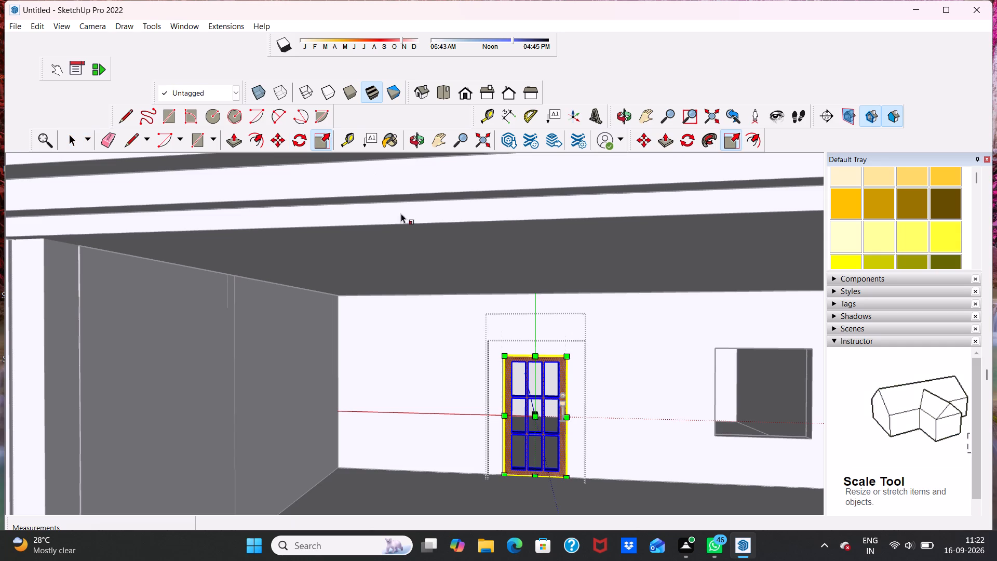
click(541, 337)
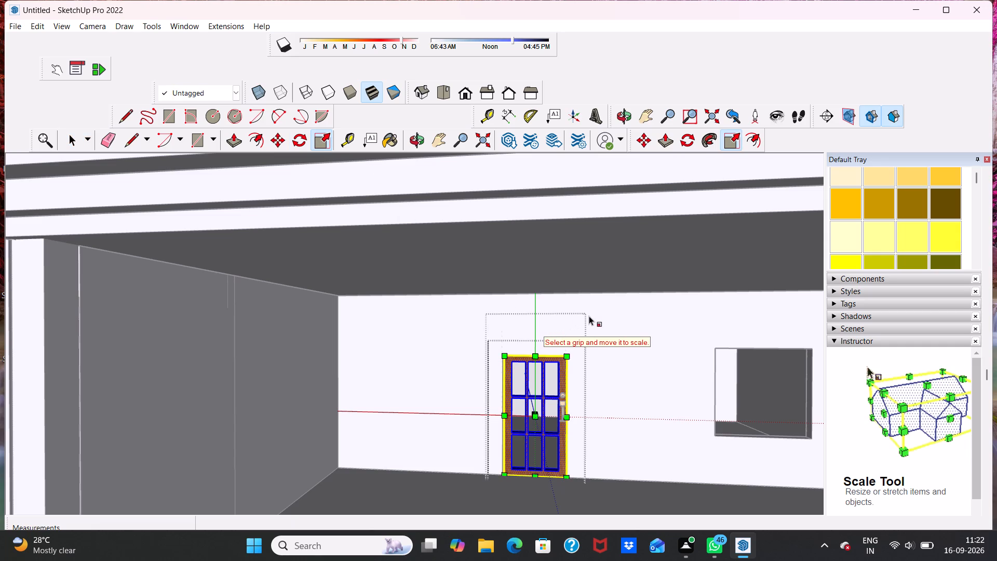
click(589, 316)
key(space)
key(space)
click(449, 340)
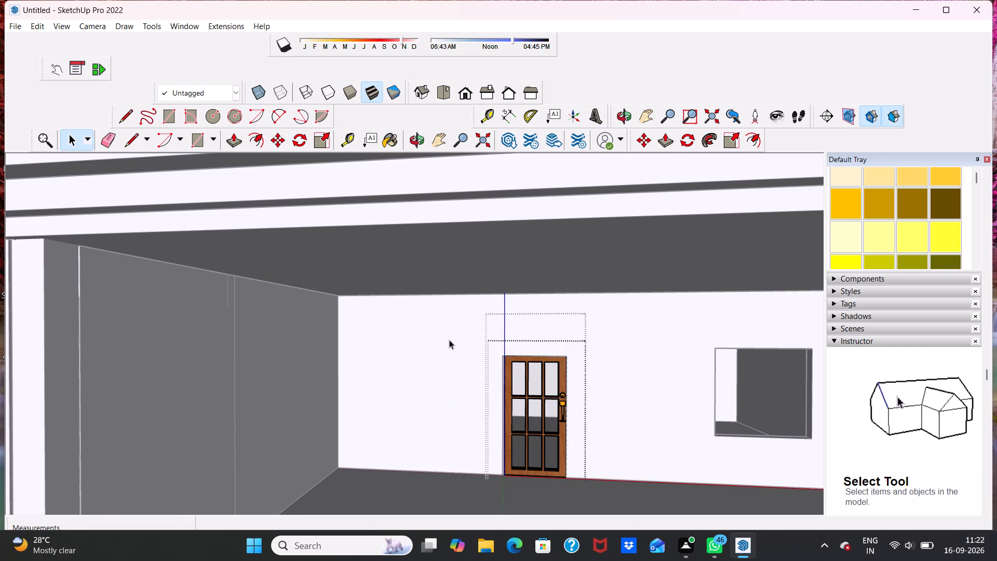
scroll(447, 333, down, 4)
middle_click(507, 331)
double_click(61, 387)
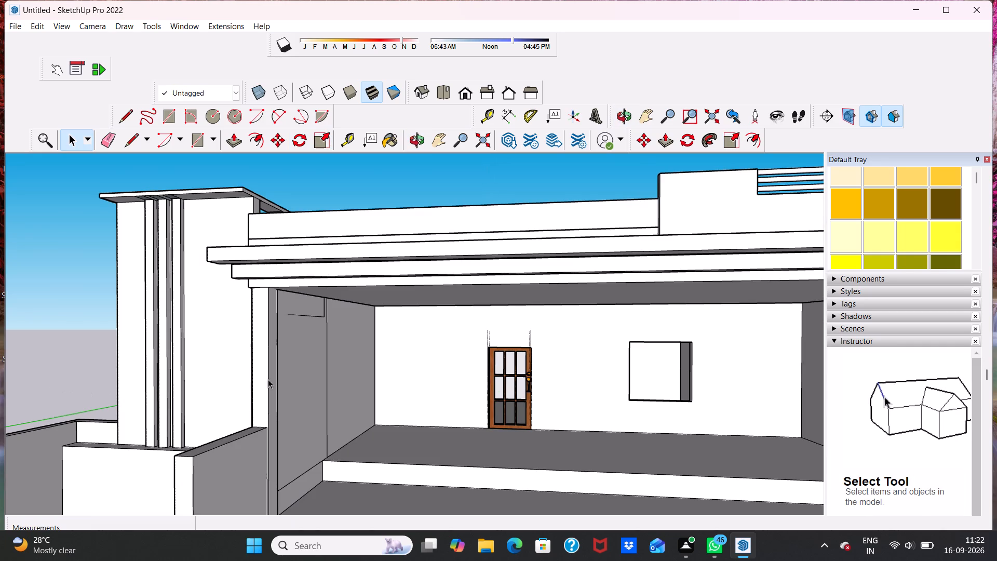
Examine the outline above the porch door to identify whether it belongs to the door component or the back wall.
scroll(454, 348, up, 6)
scroll(564, 323, up, 4)
scroll(500, 328, down, 12)
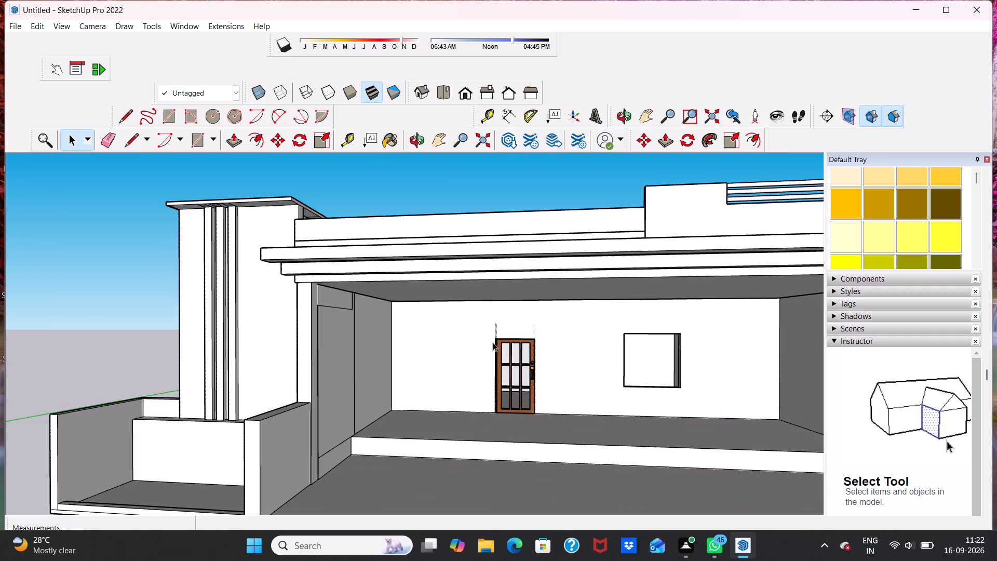
scroll(493, 342, down, 6)
scroll(282, 376, down, 4)
middle_drag(394, 387, 399, 415)
scroll(427, 373, up, 5)
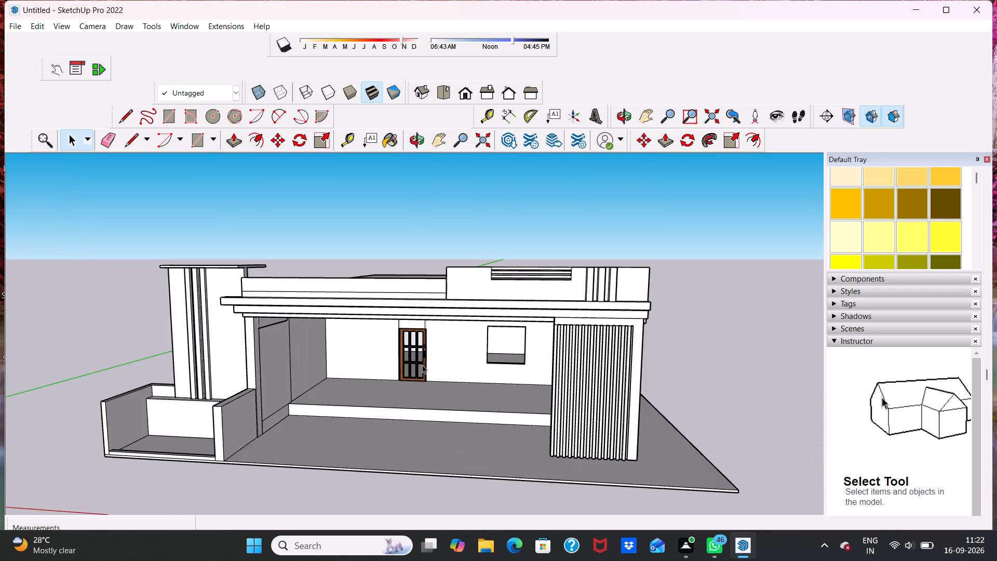
scroll(422, 337, up, 6)
click(428, 316)
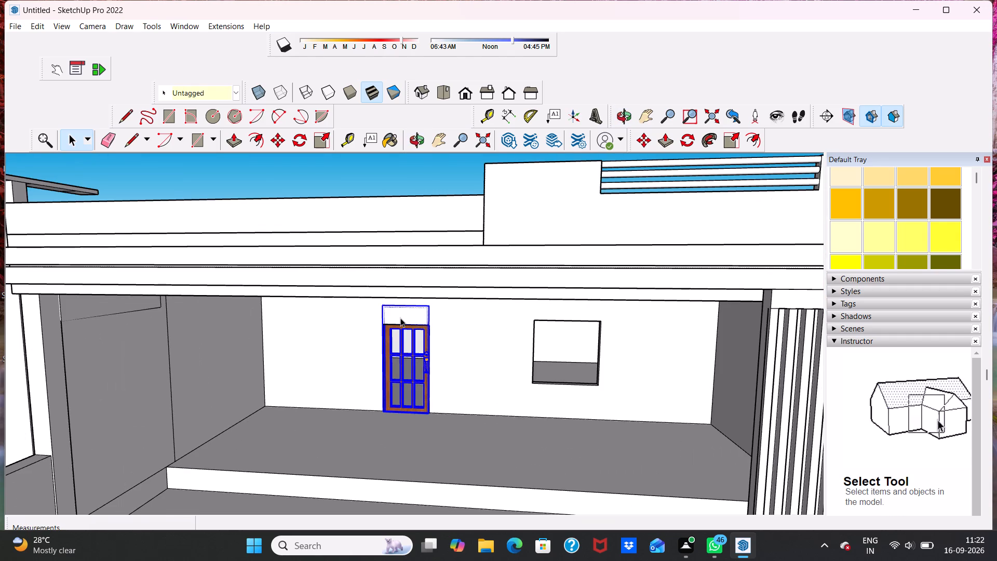
drag(383, 305, 386, 310)
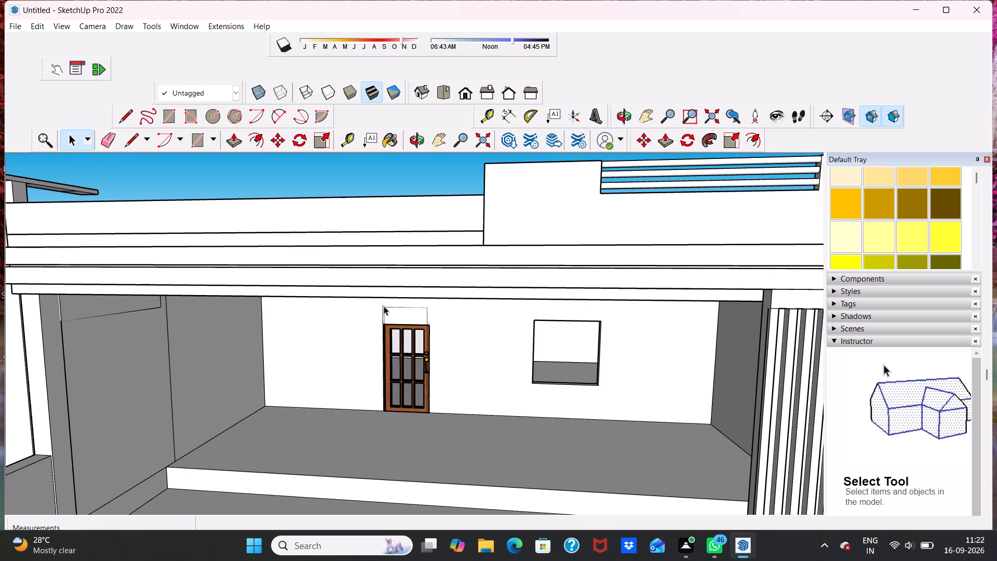
drag(384, 306, 396, 325)
click(394, 319)
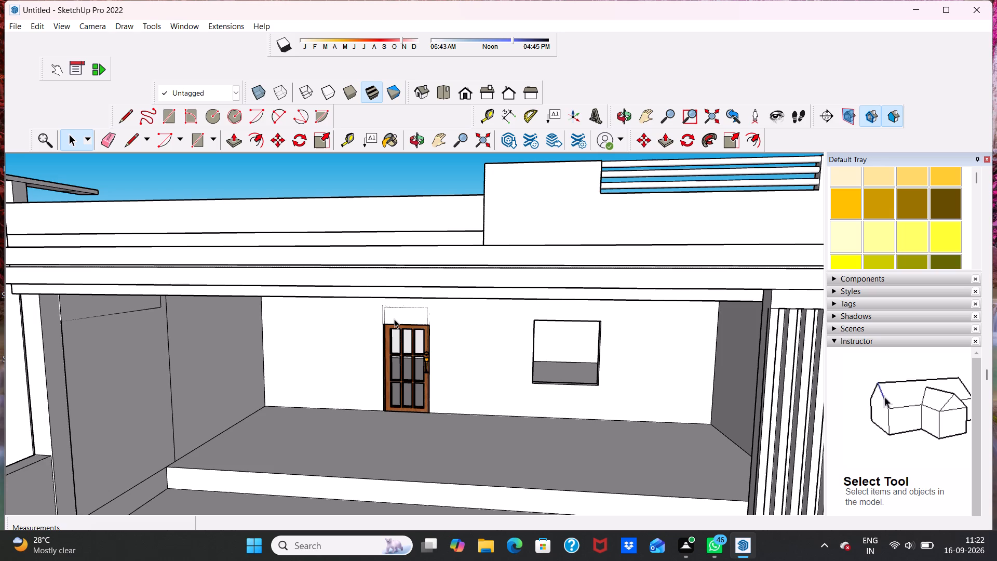
double_click(390, 311)
double_click(387, 311)
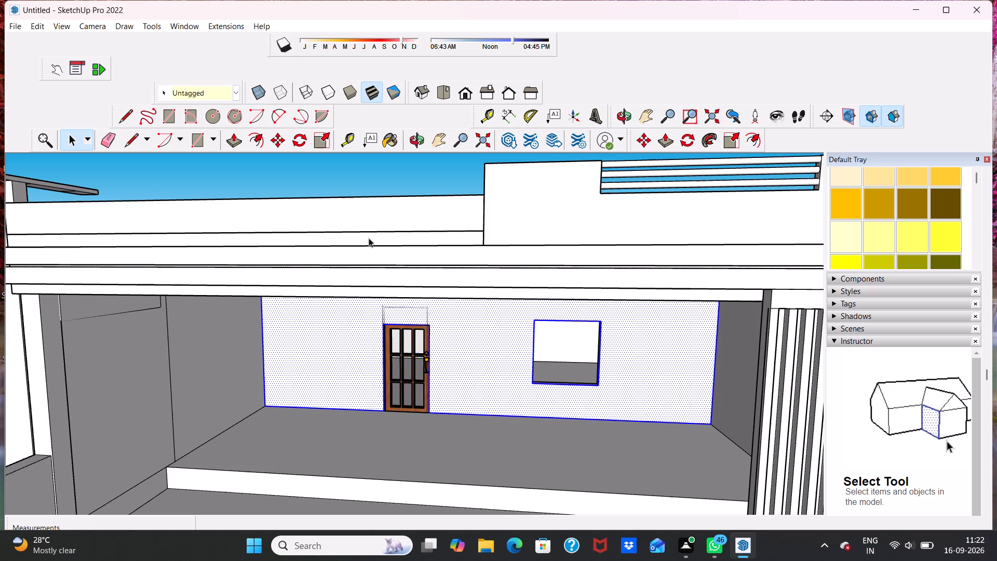
click(373, 175)
scroll(411, 324, up, 5)
click(408, 321)
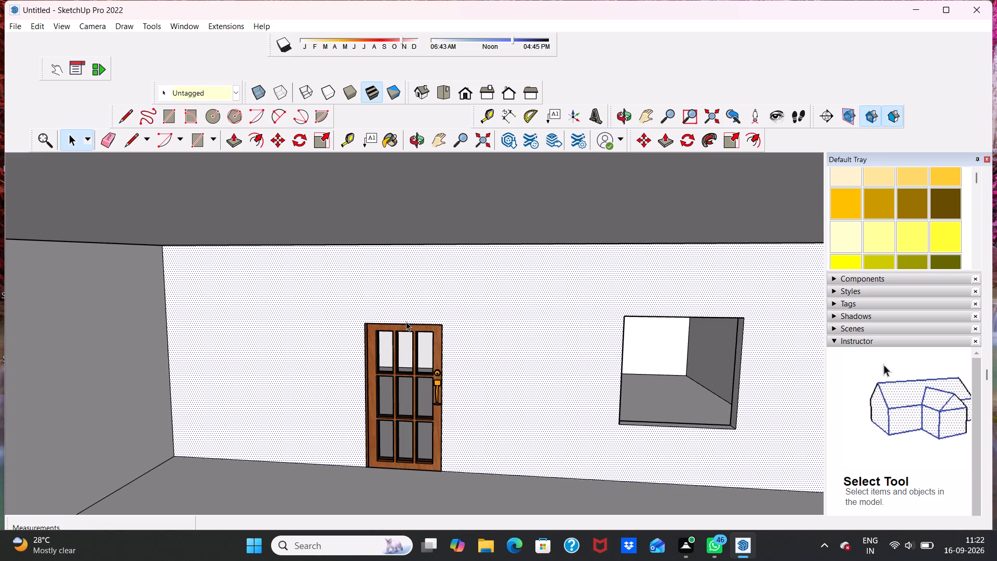
scroll(400, 311, down, 12)
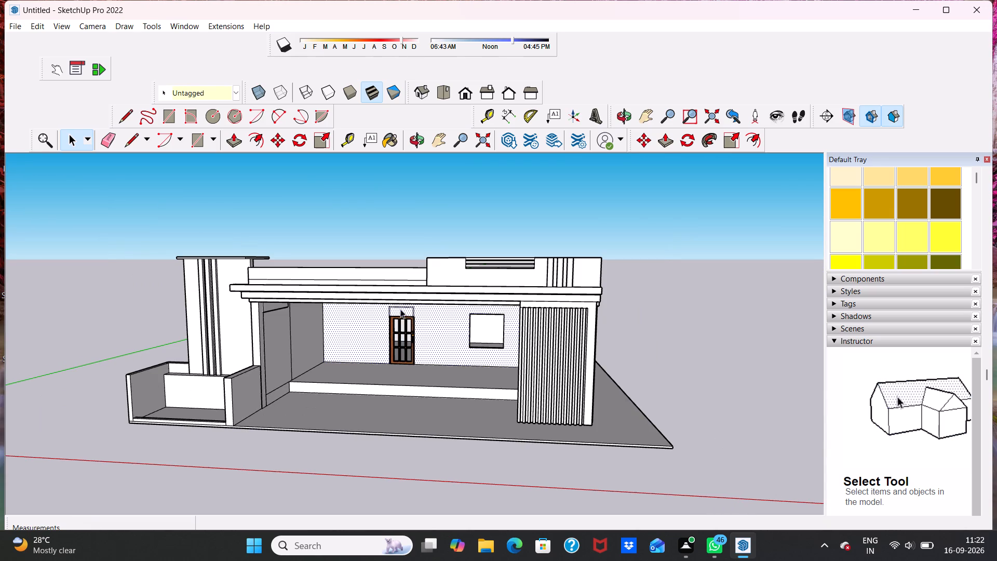
click(400, 304)
click(373, 234)
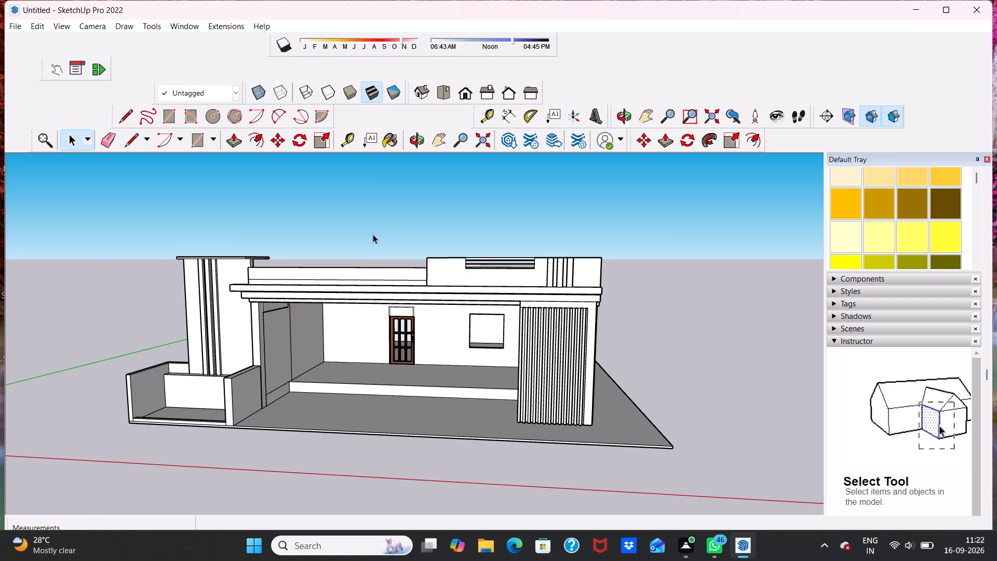
scroll(392, 291, up, 4)
double_click(400, 311)
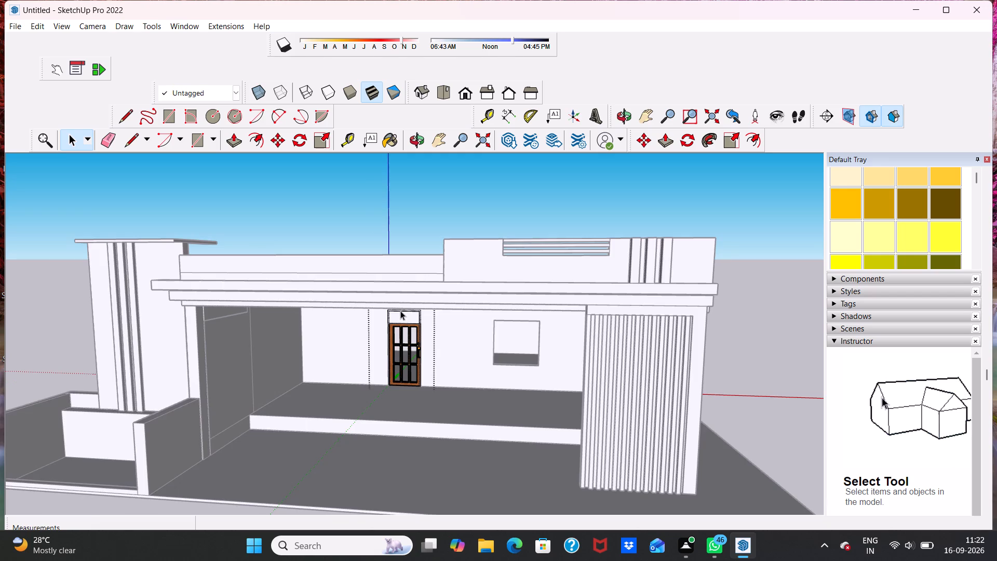
click(393, 225)
double_click(409, 236)
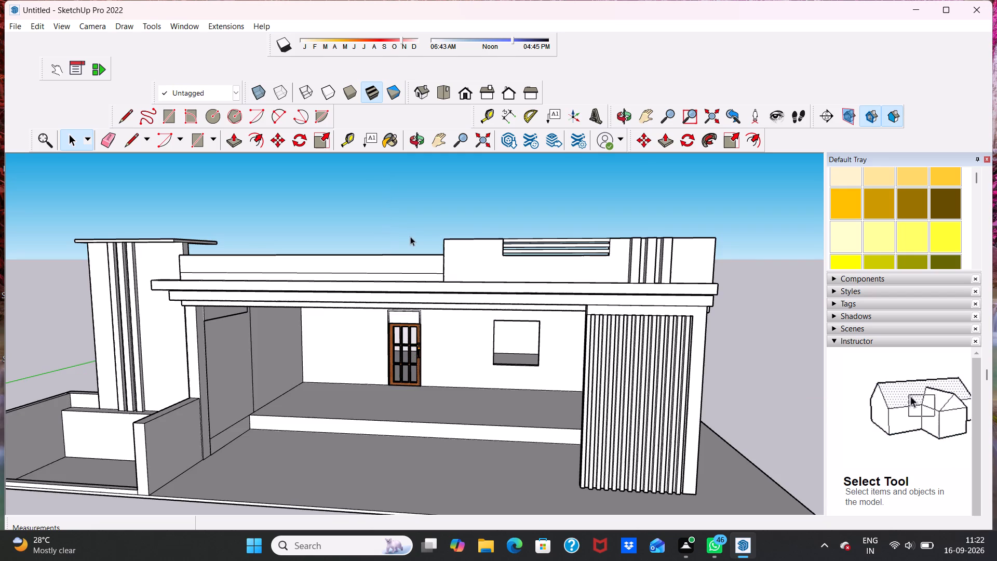
click(403, 310)
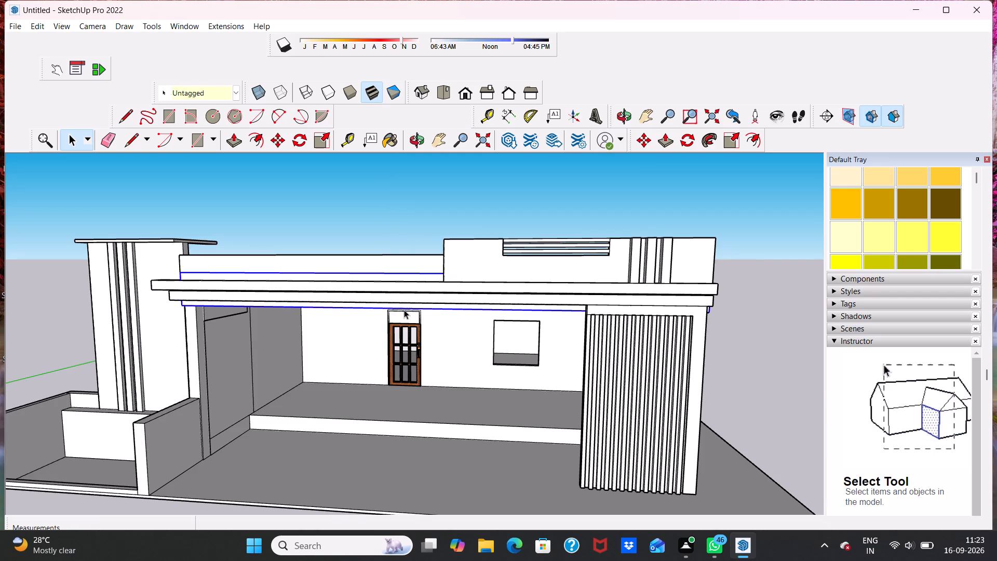
middle_drag(387, 335, 401, 314)
click(387, 197)
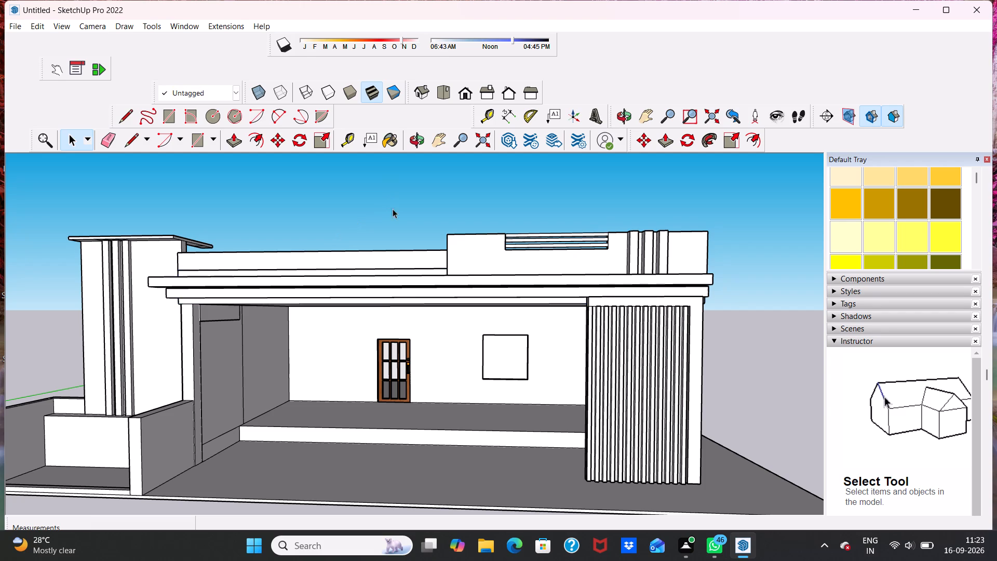
click(395, 339)
triple_click(396, 340)
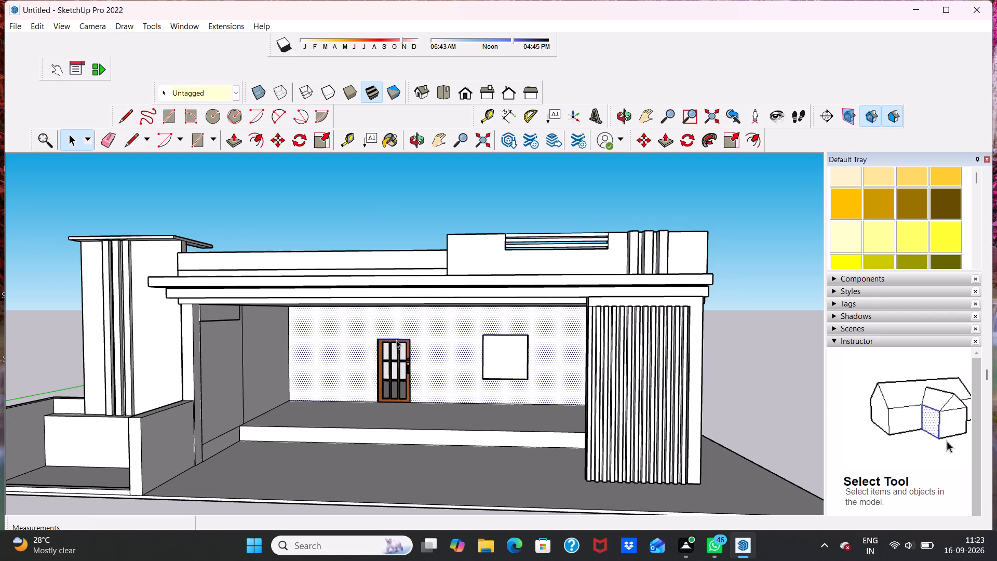
click(354, 212)
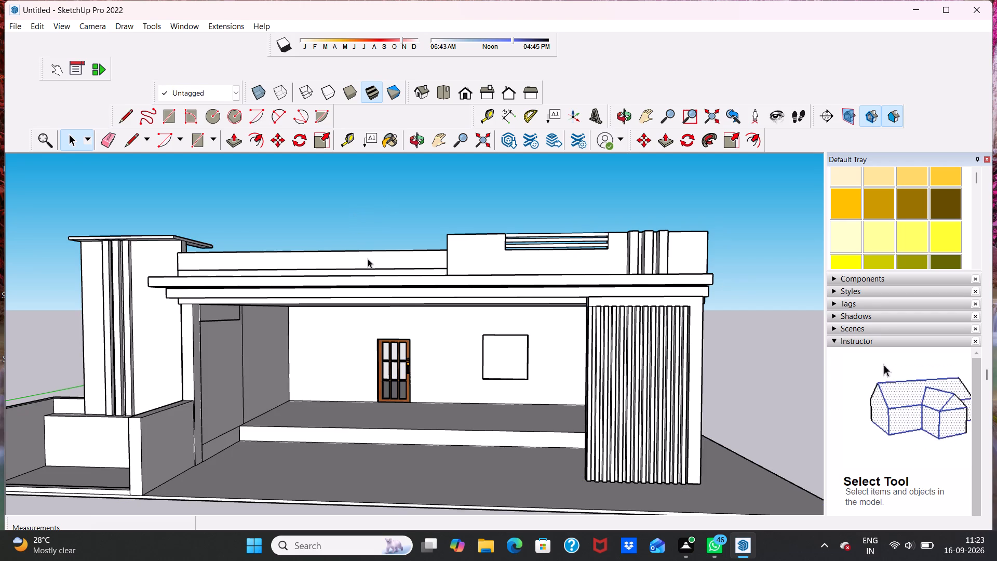
Scale the whole porch door component to about 0.77 in green and 0.82 in blue, lowering its top to the doorway's head.
middle_drag(390, 350, 332, 276)
scroll(399, 317, up, 2)
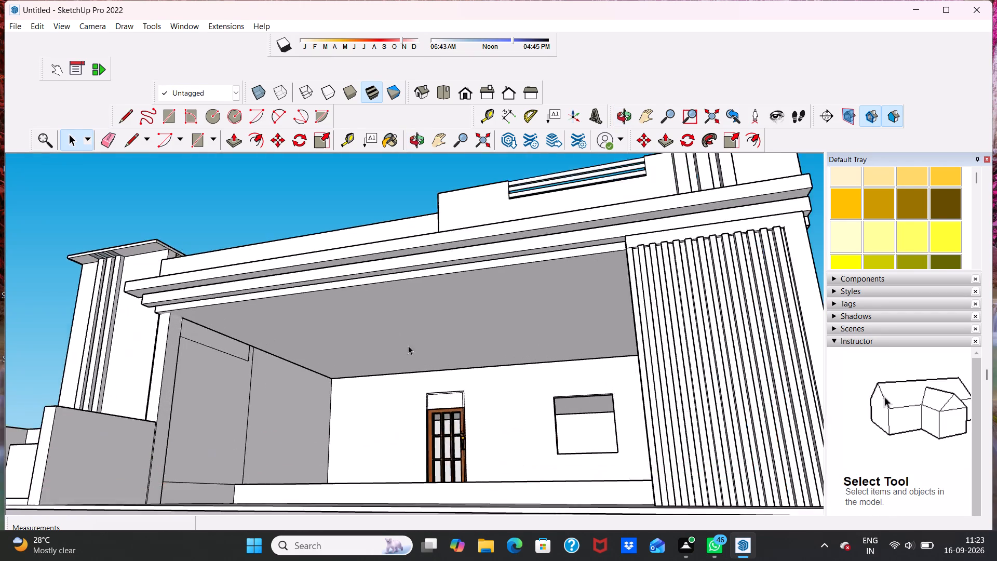
scroll(408, 345, up, 2)
double_click(454, 400)
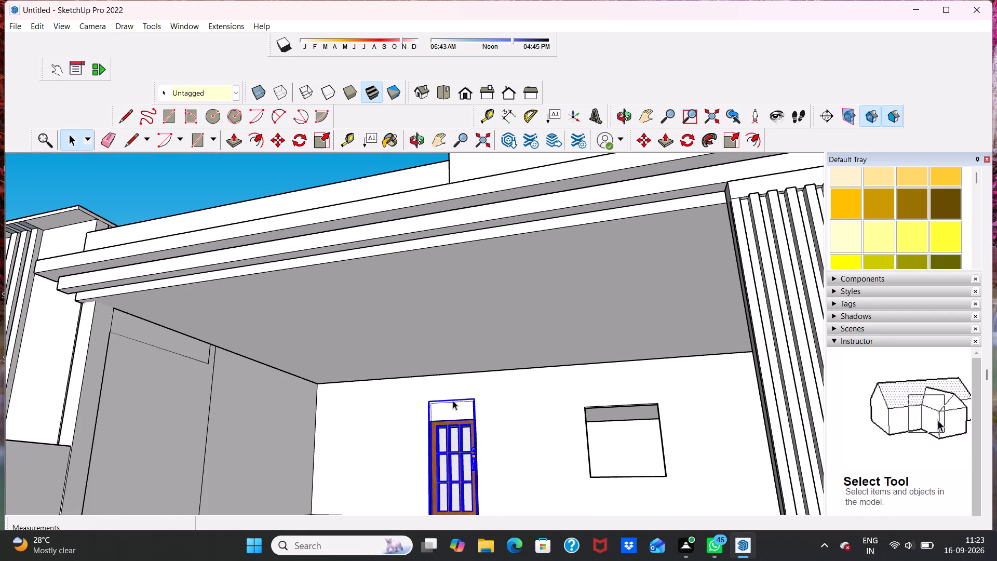
click(326, 134)
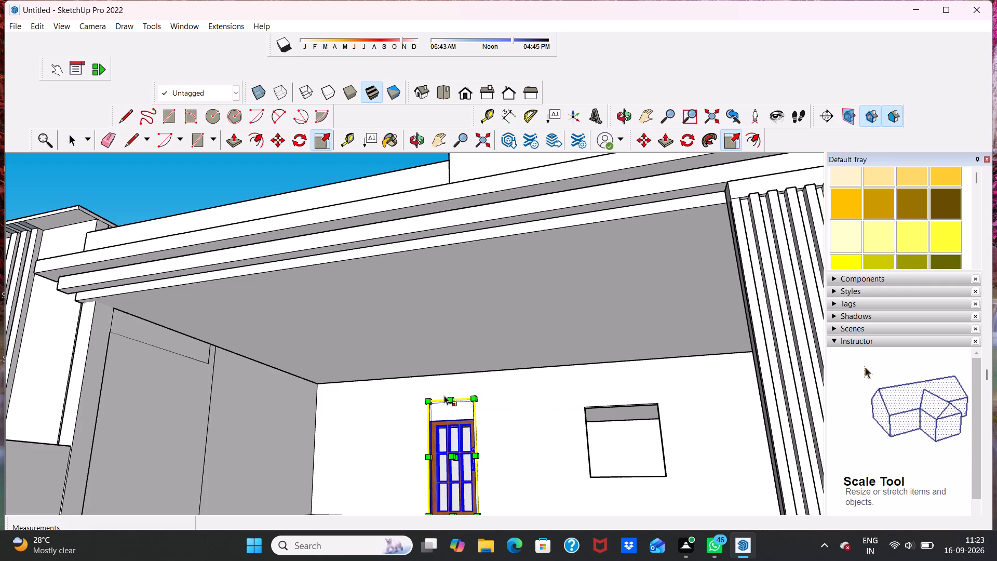
drag(448, 397, 451, 408)
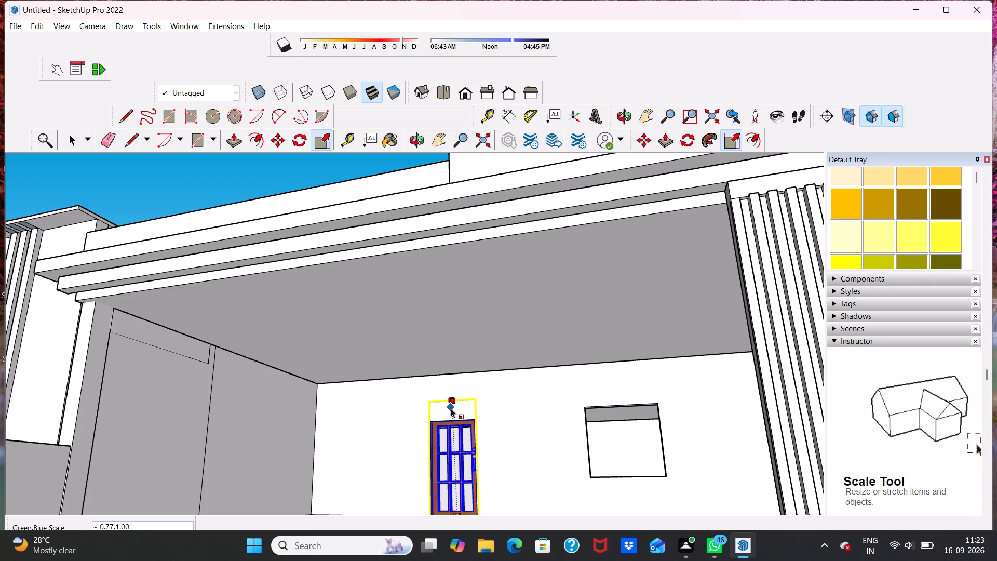
drag(451, 408, 453, 422)
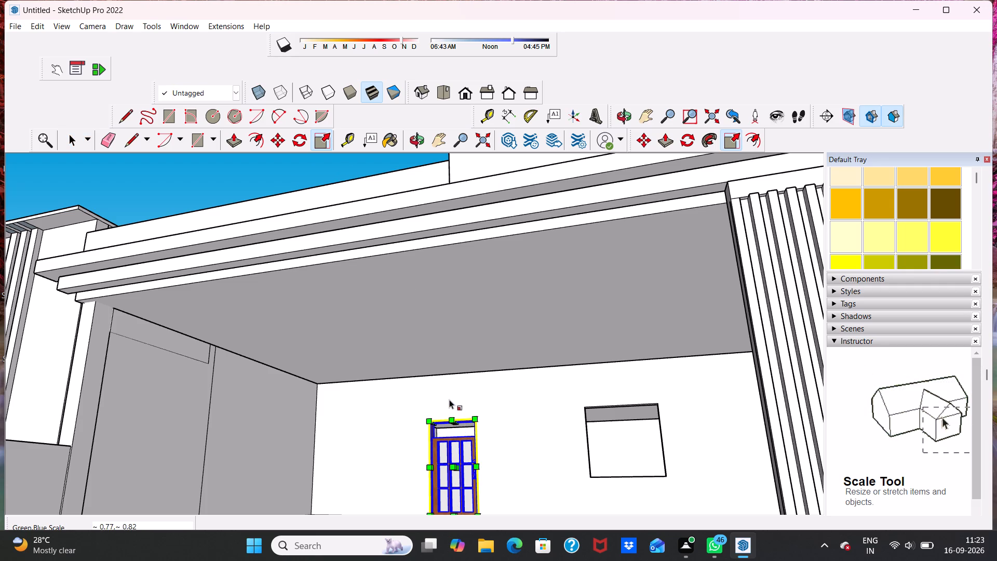
key(space)
double_click(229, 181)
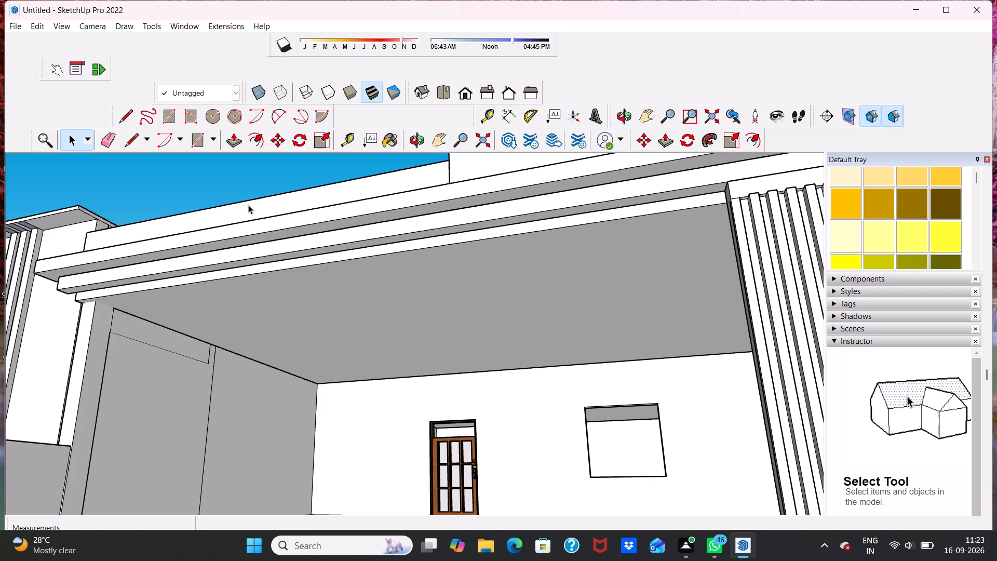
Examine the rescaled door's top frame and transom opening up close, and its fit in the porch's back wall.
scroll(373, 332, down, 1)
middle_drag(398, 378, 454, 417)
scroll(412, 433, up, 11)
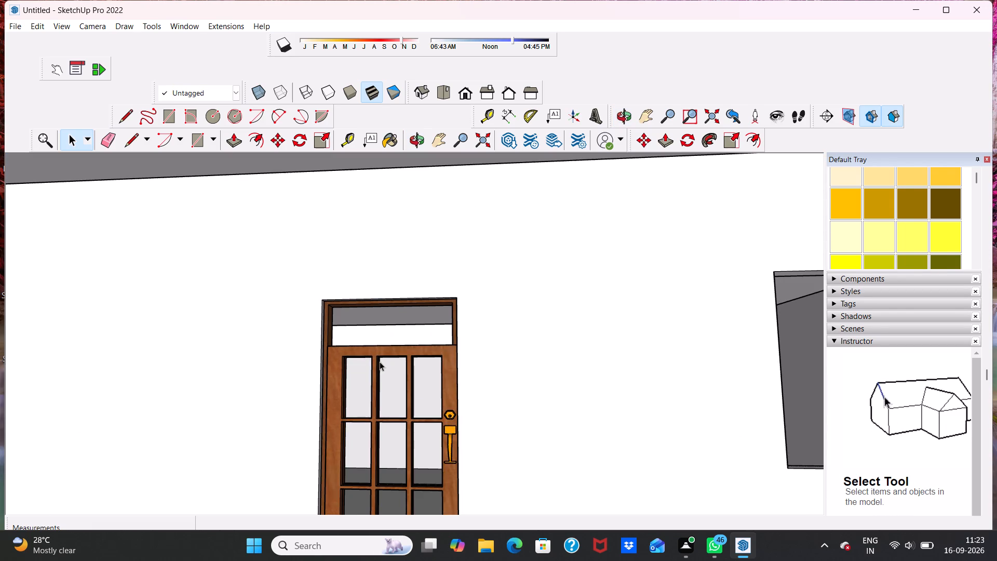
middle_drag(376, 357, 382, 345)
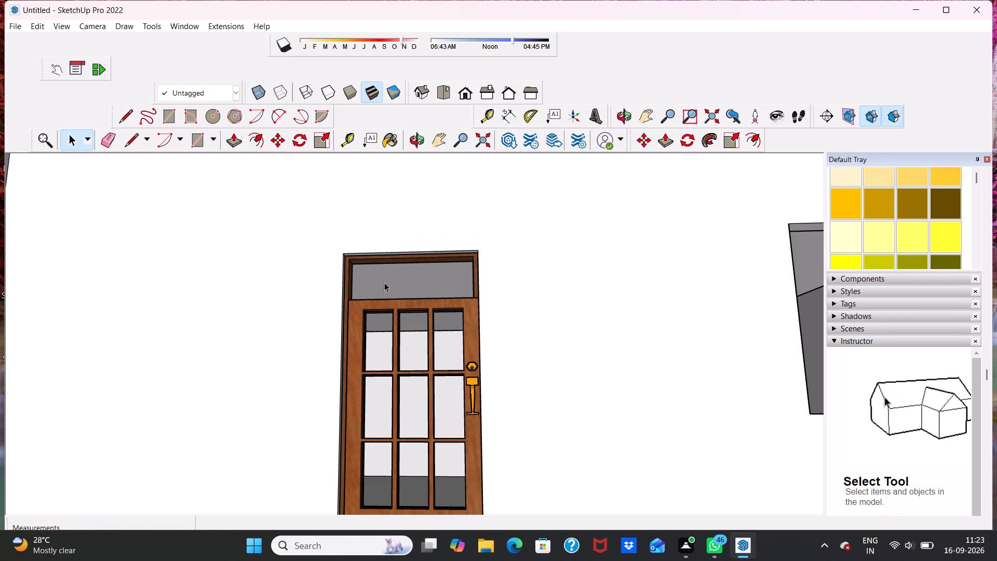
middle_drag(384, 283, 386, 297)
middle_drag(397, 348, 433, 320)
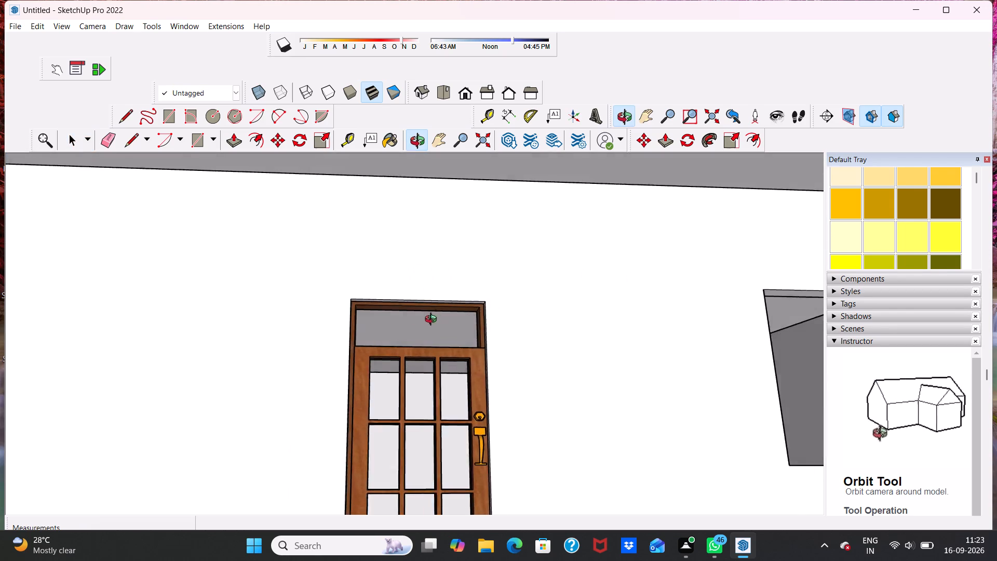
middle_drag(433, 320, 400, 324)
scroll(392, 344, up, 1)
scroll(397, 340, down, 1)
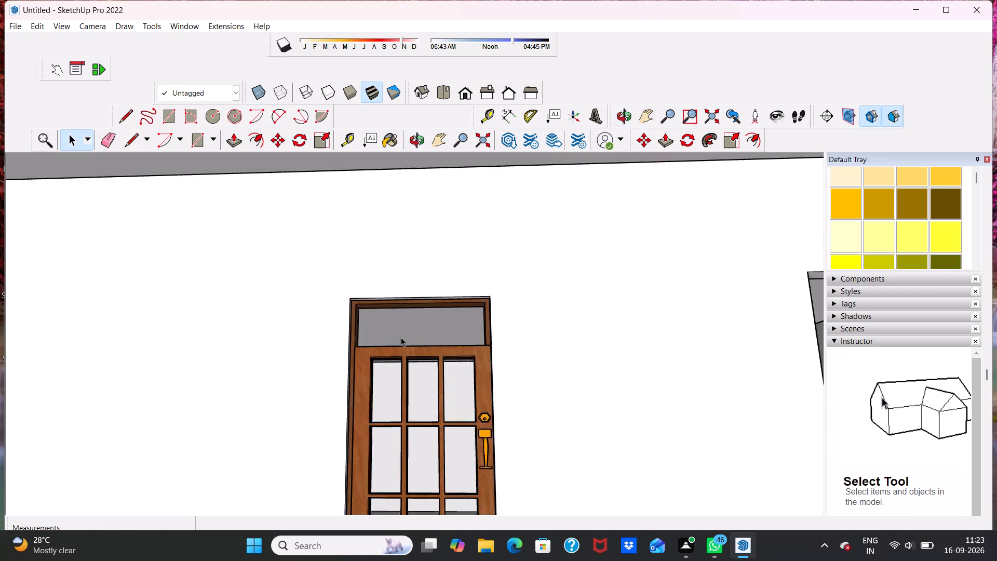
scroll(401, 337, down, 3)
middle_drag(404, 335, 314, 353)
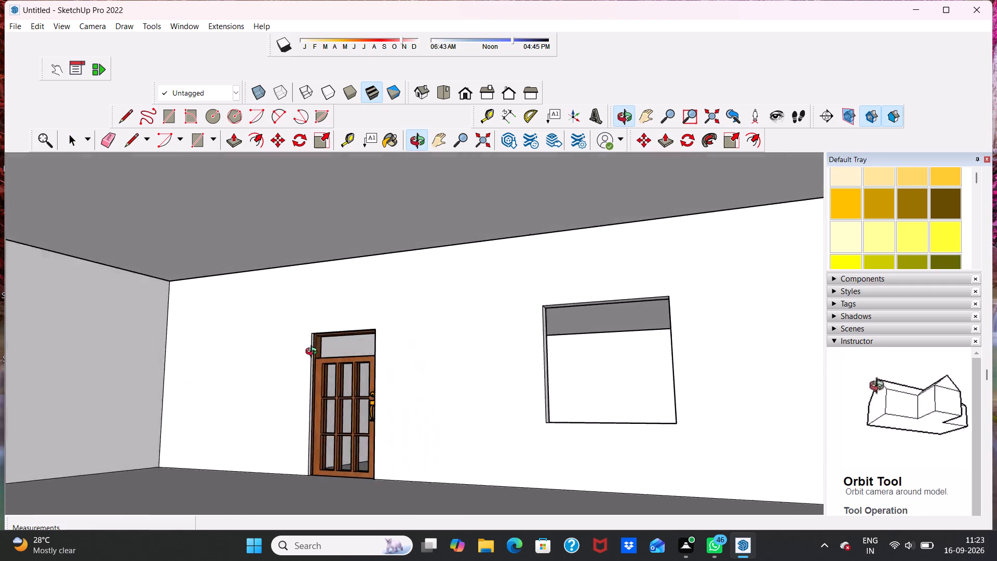
middle_drag(314, 353, 443, 336)
key(space)
scroll(441, 337, down, 1)
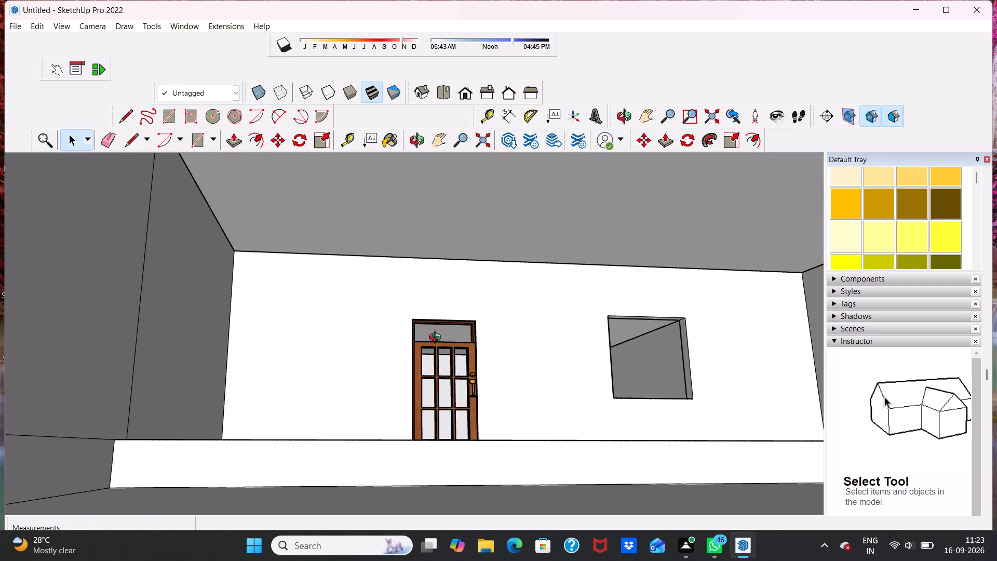
Examine the porch door's top frame and transom opening, and the building's front elevation from above and at ground level.
middle_click(437, 339)
scroll(424, 314, down, 1)
middle_drag(426, 316, 426, 445)
scroll(400, 371, down, 14)
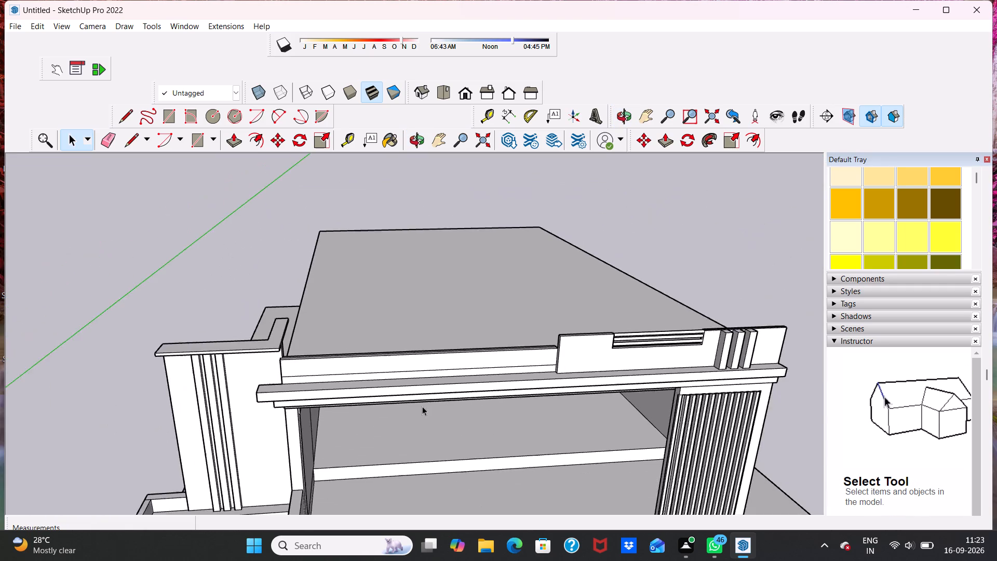
middle_drag(424, 415, 412, 295)
scroll(406, 293, down, 5)
middle_drag(425, 402, 382, 405)
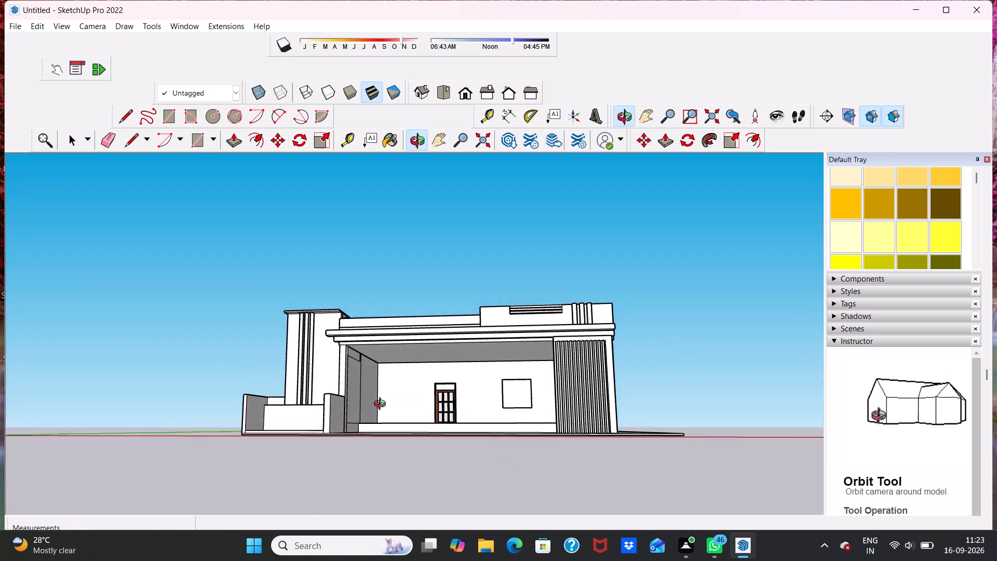
middle_drag(382, 405, 387, 409)
scroll(388, 412, up, 8)
scroll(456, 389, up, 1)
middle_drag(467, 406, 521, 400)
scroll(463, 335, up, 14)
scroll(432, 352, down, 4)
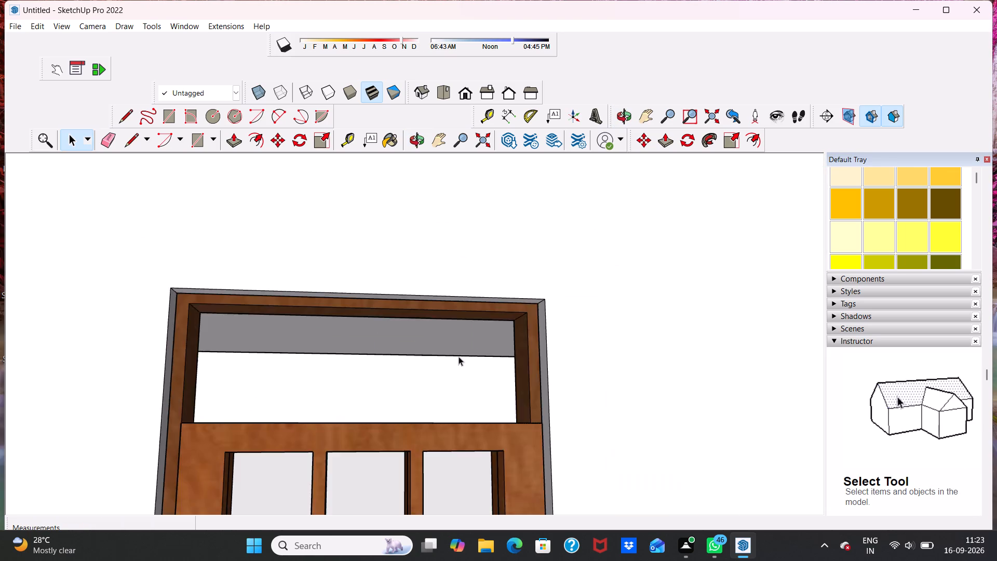
scroll(459, 356, down, 10)
middle_drag(450, 363, 457, 416)
scroll(456, 402, down, 5)
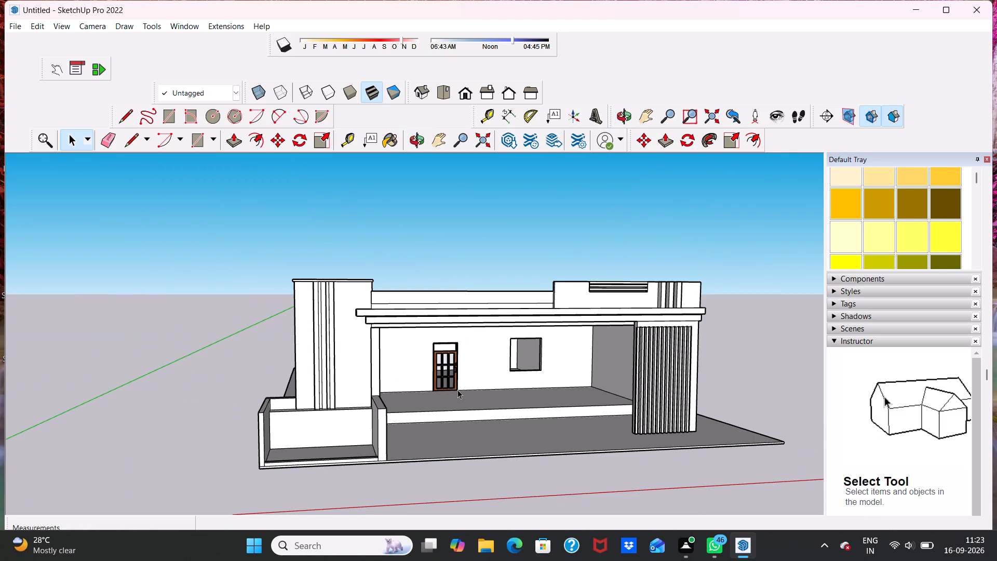
scroll(118, 320, down, 2)
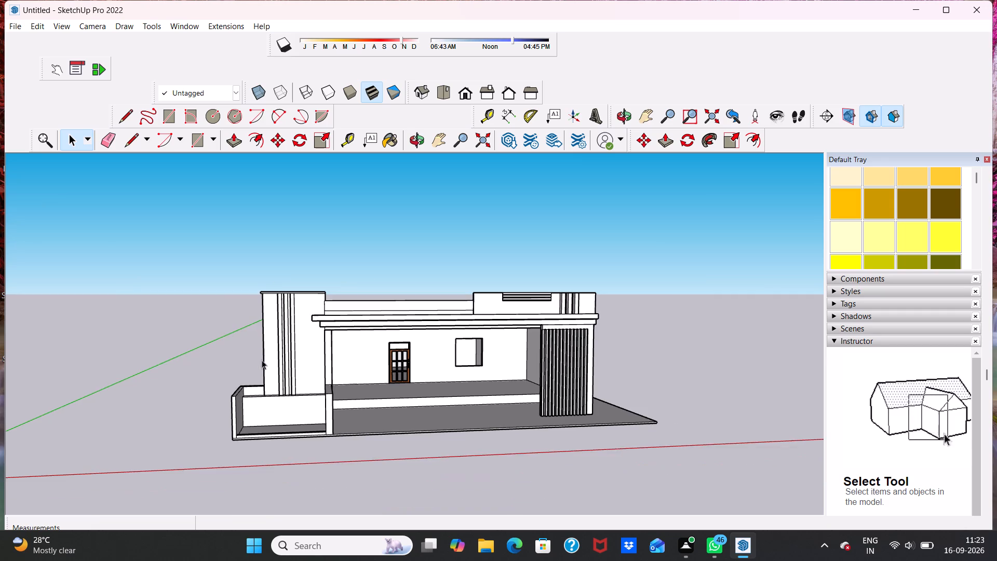
middle_drag(262, 360, 233, 390)
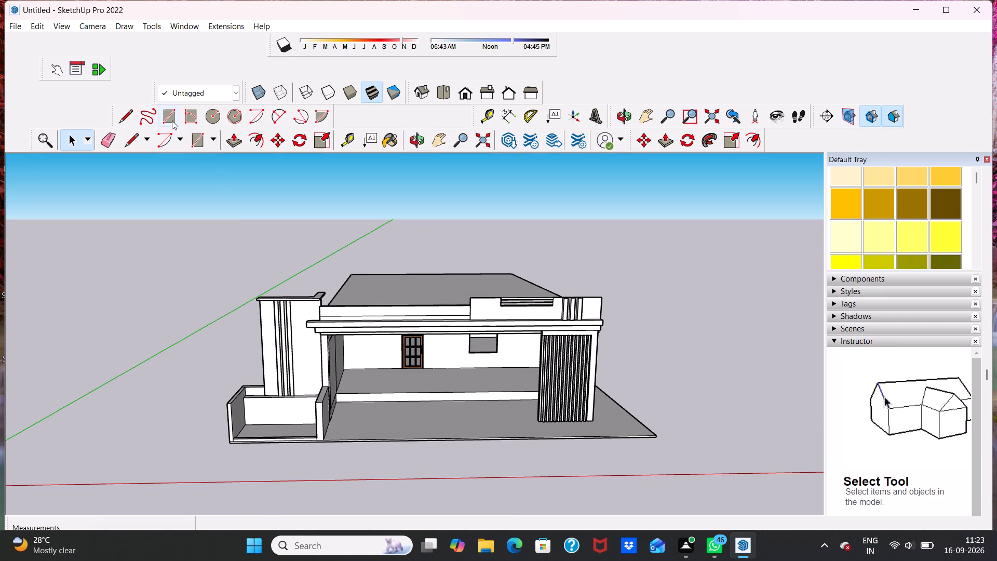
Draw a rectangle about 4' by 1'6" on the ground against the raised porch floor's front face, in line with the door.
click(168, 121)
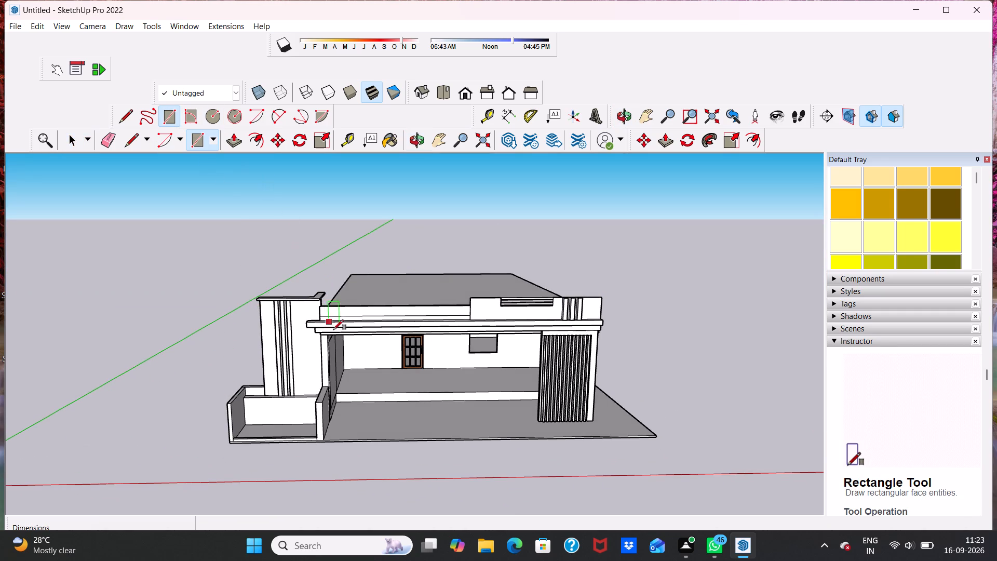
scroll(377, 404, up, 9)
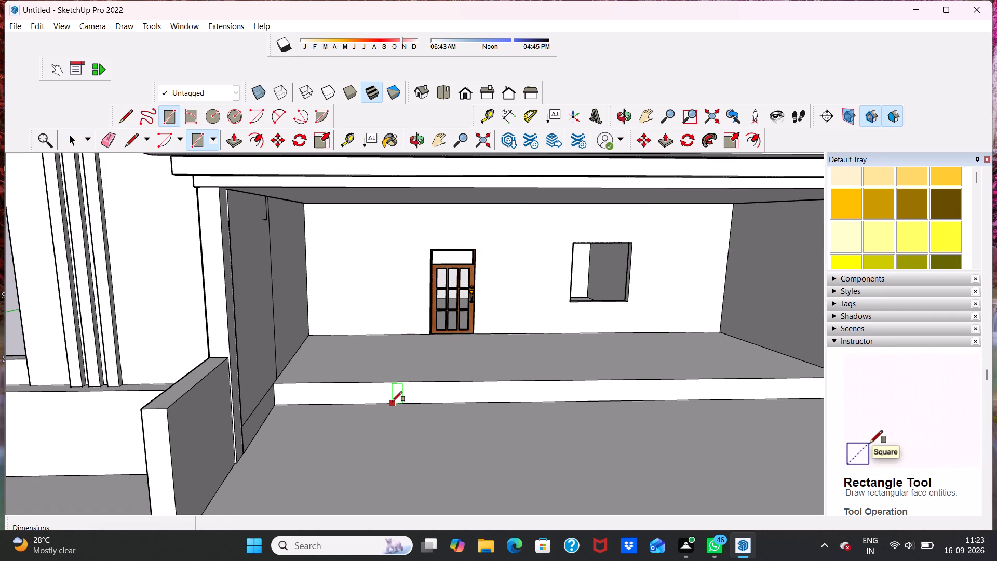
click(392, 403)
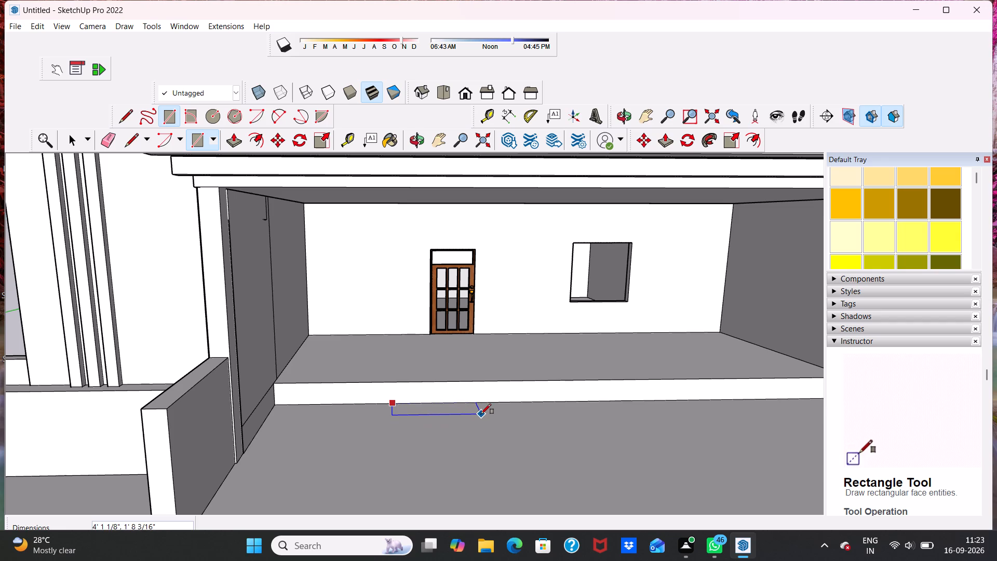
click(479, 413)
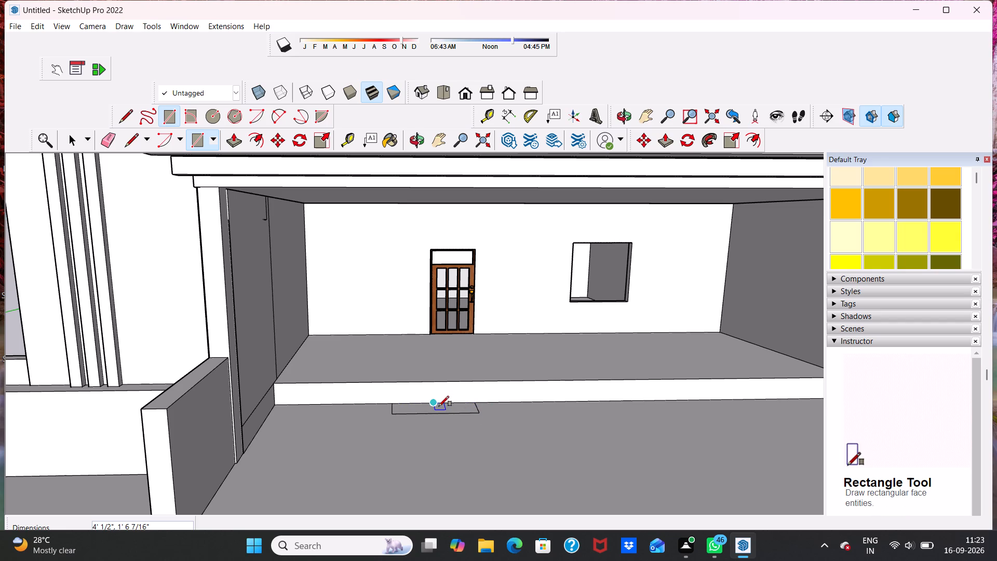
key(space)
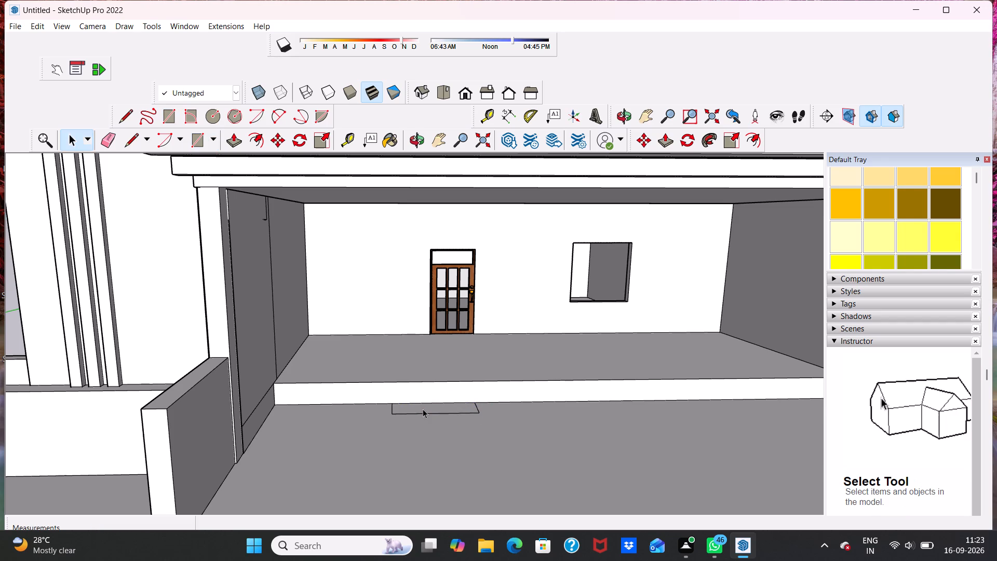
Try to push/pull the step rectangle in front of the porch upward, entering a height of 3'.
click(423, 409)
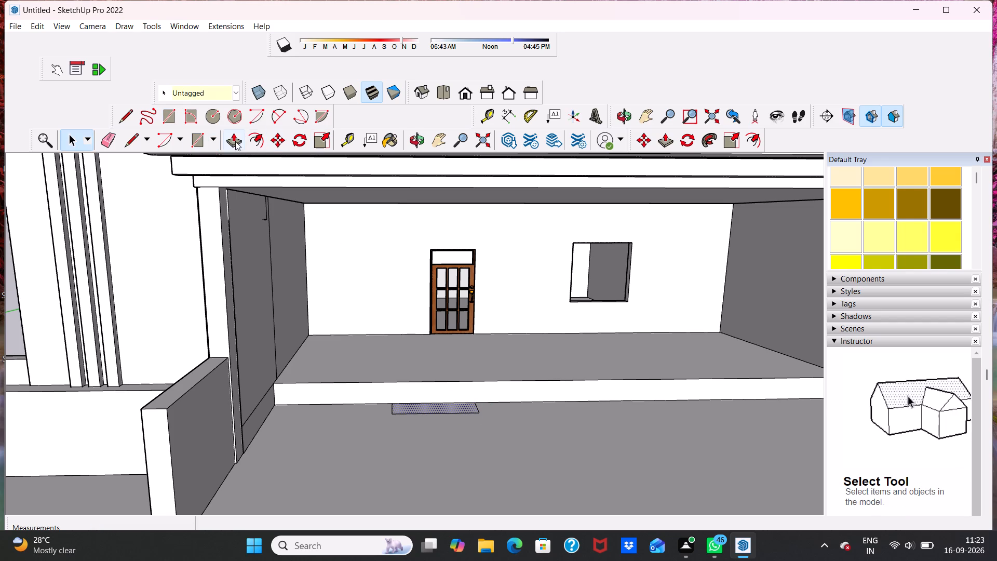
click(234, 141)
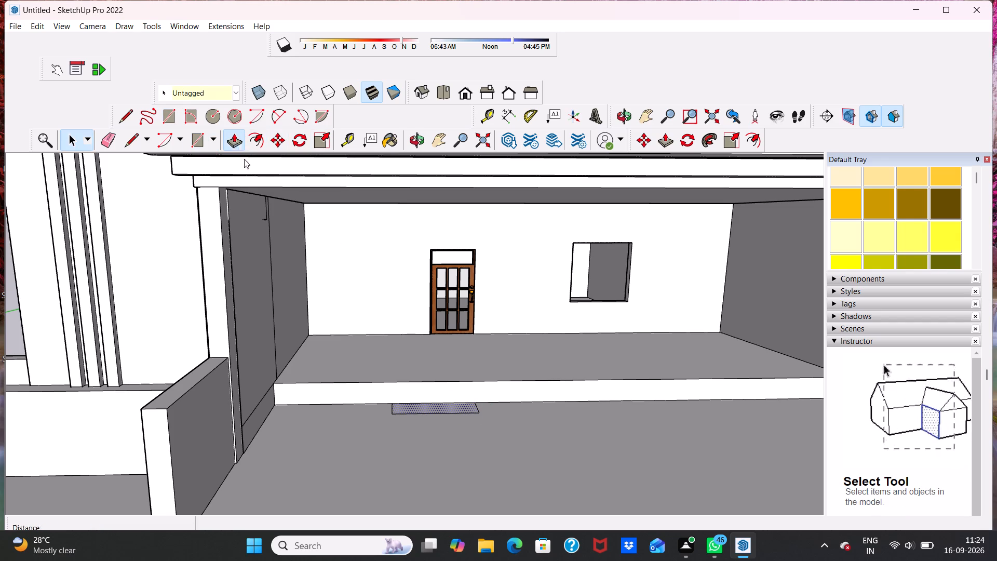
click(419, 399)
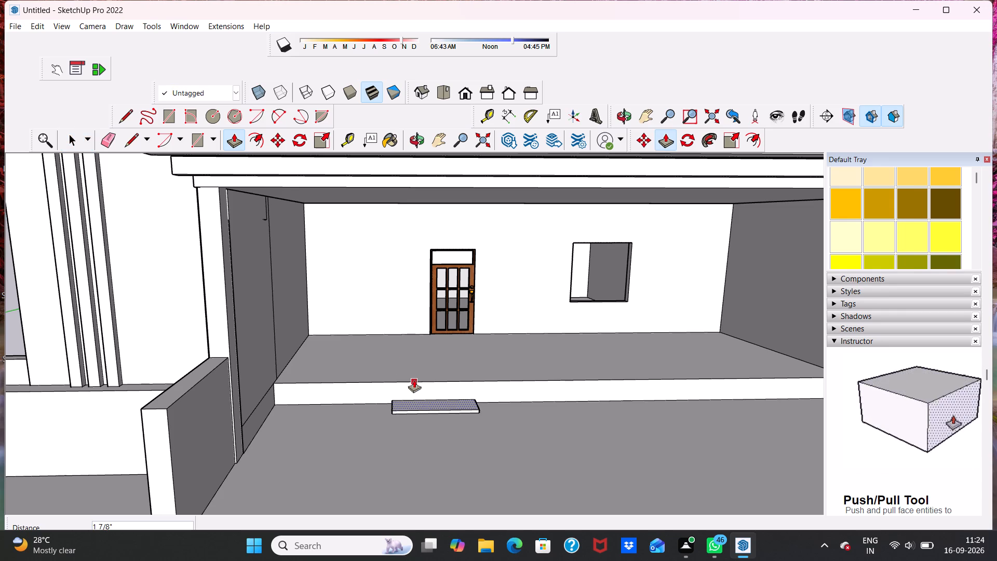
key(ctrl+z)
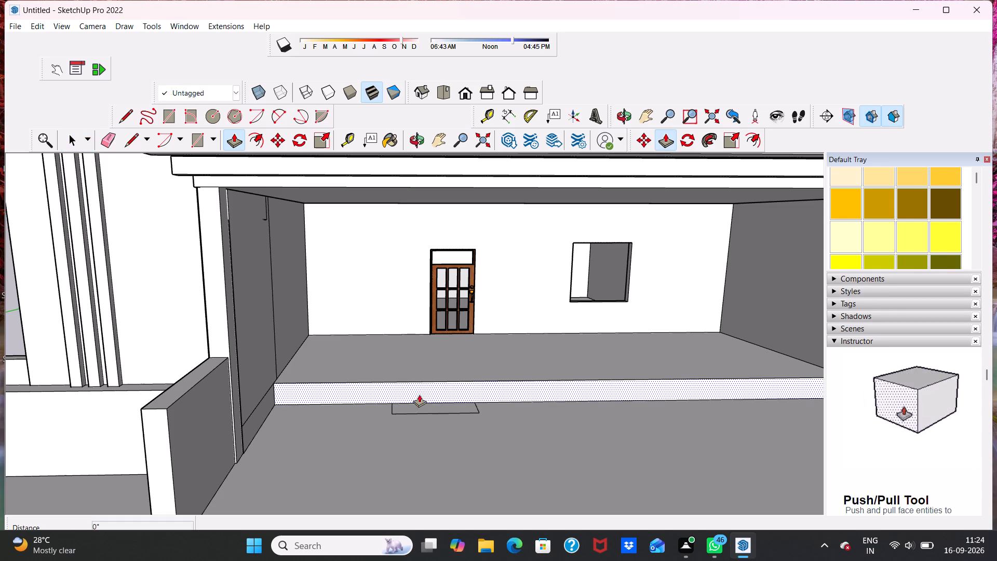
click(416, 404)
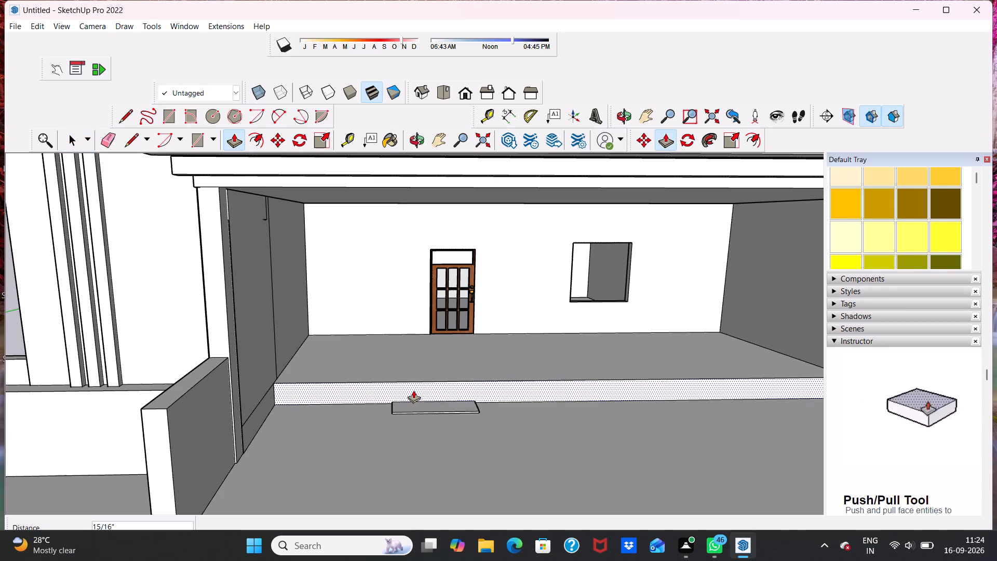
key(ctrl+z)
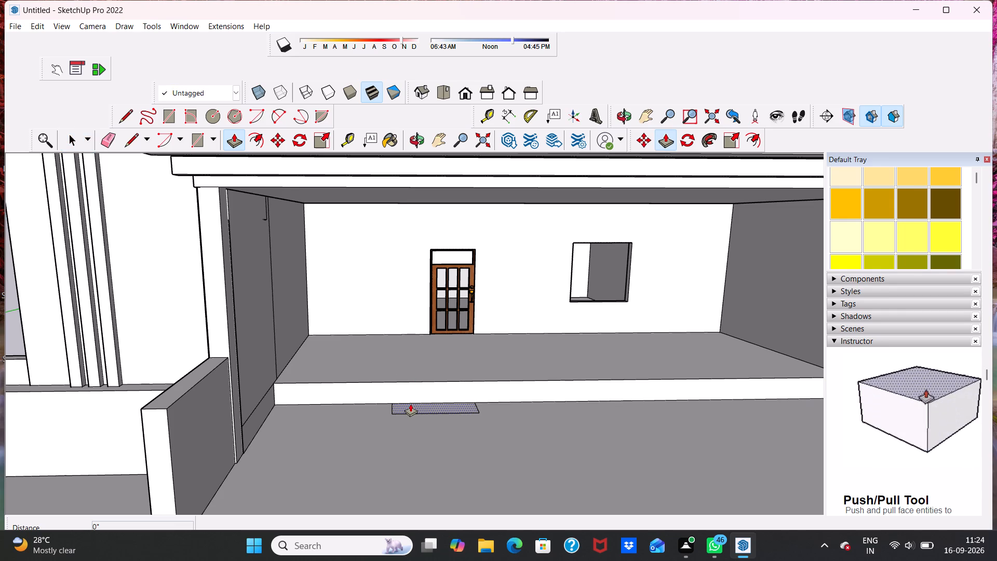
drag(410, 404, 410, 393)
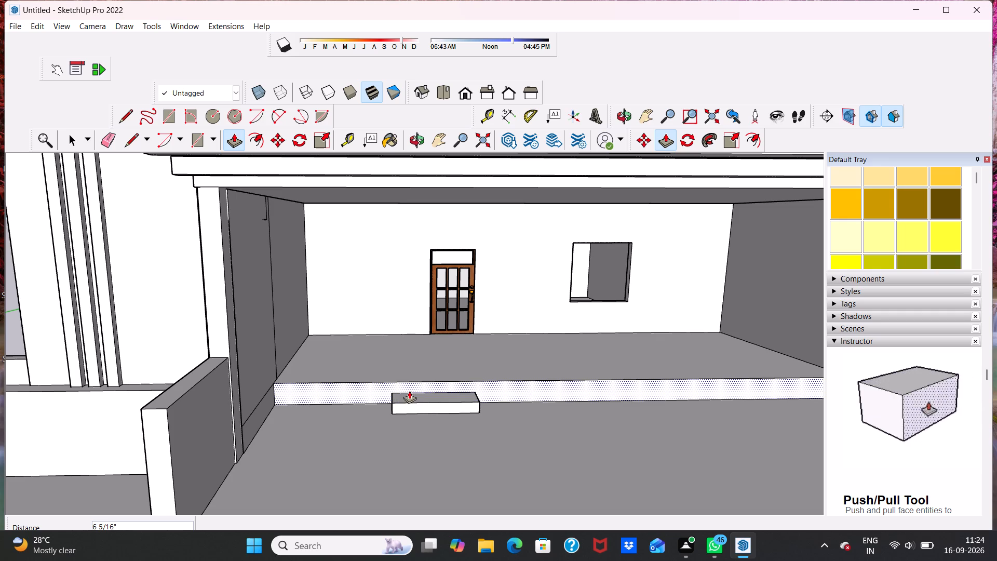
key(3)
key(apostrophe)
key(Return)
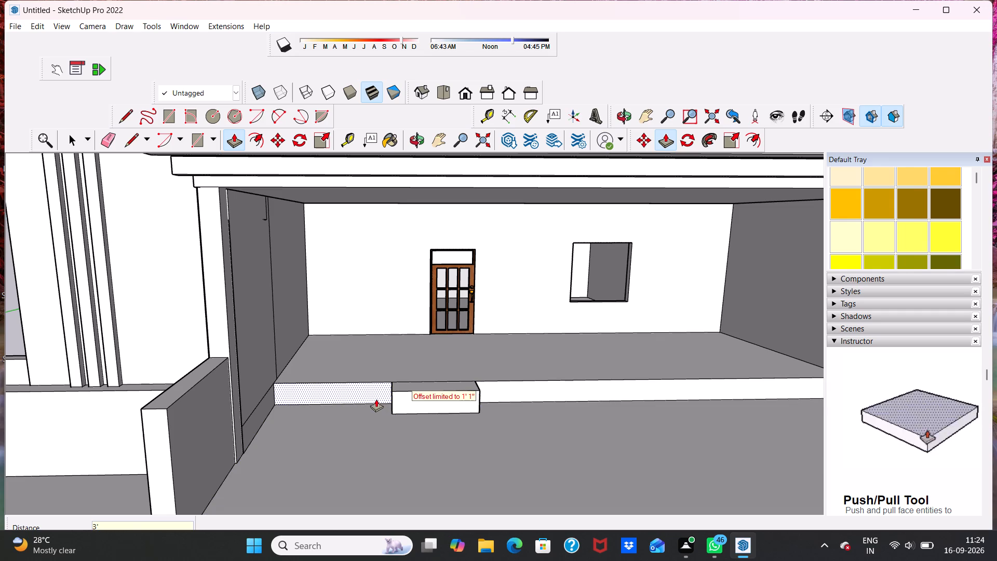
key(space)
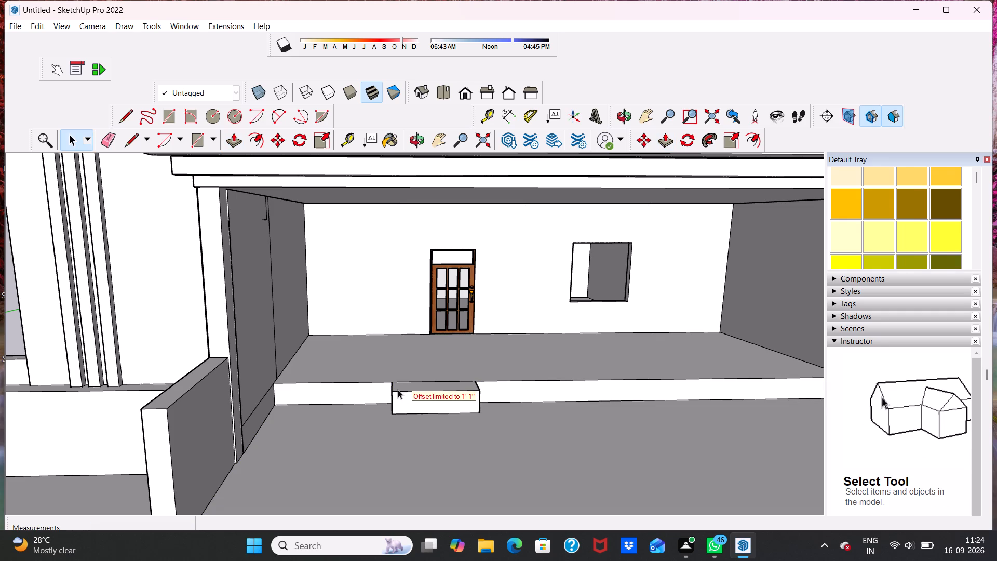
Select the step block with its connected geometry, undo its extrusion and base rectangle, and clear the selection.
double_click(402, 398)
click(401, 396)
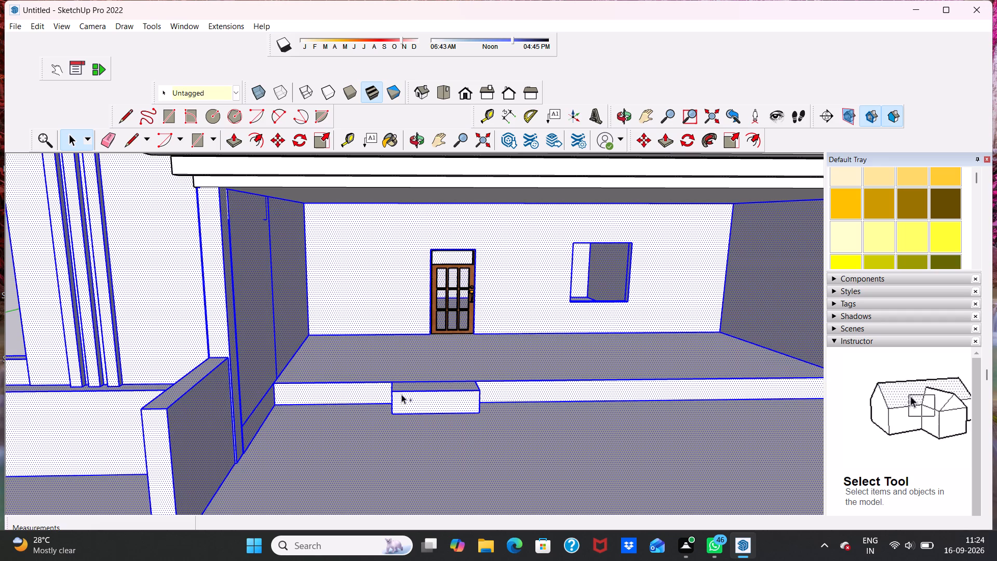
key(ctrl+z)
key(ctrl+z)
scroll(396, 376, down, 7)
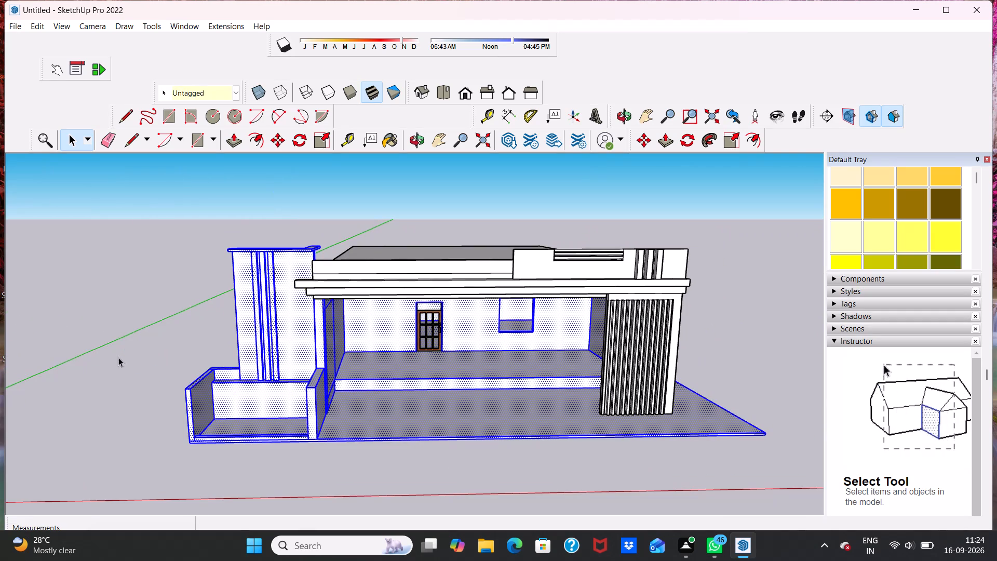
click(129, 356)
Draw a long, narrow rectangle on the open ground beside the building, detached from its geometry.
scroll(183, 370, down, 5)
scroll(435, 463, down, 3)
scroll(625, 353, up, 6)
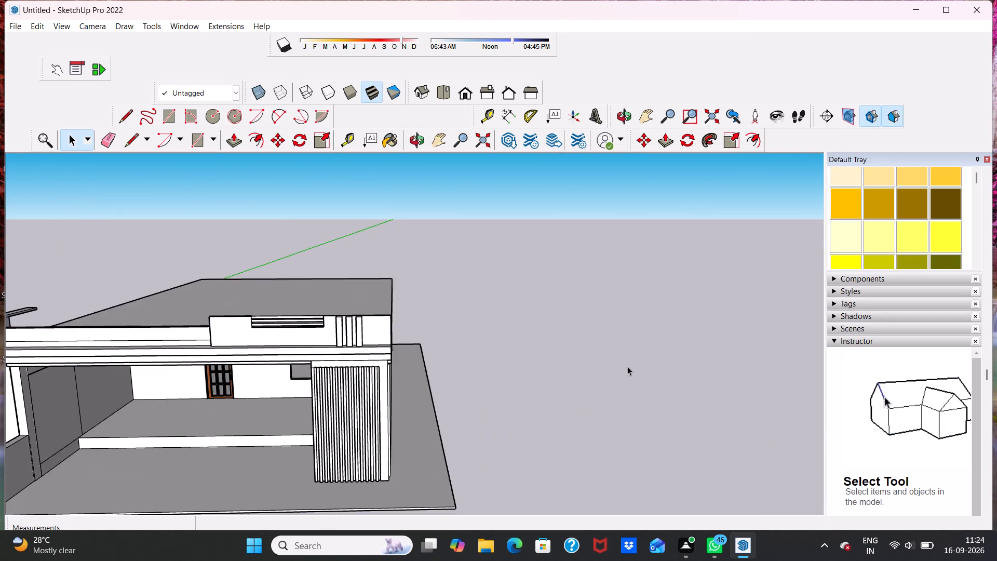
scroll(627, 366, up, 4)
drag(199, 143, 209, 155)
scroll(611, 493, up, 2)
scroll(561, 442, down, 1)
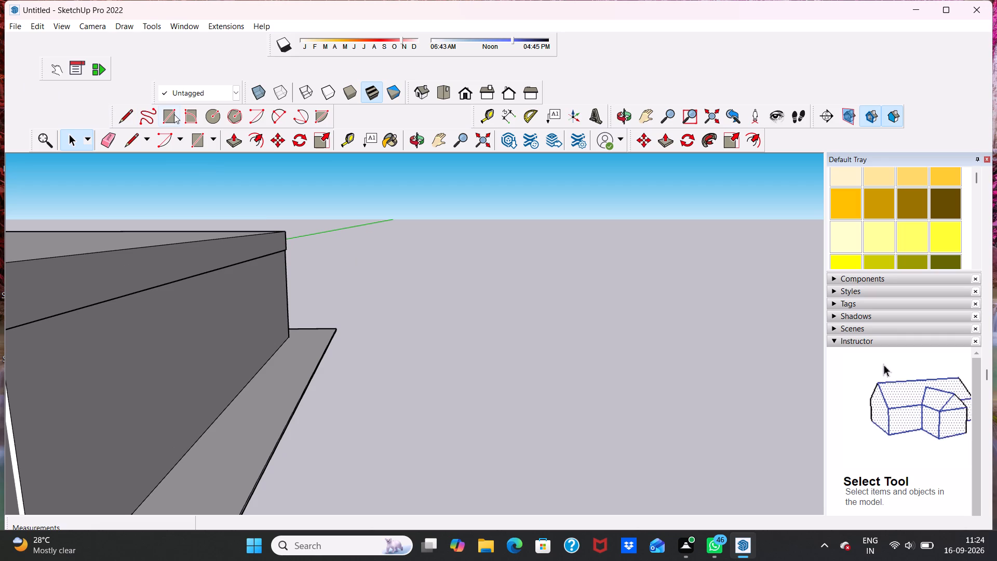
click(174, 114)
drag(504, 429, 513, 429)
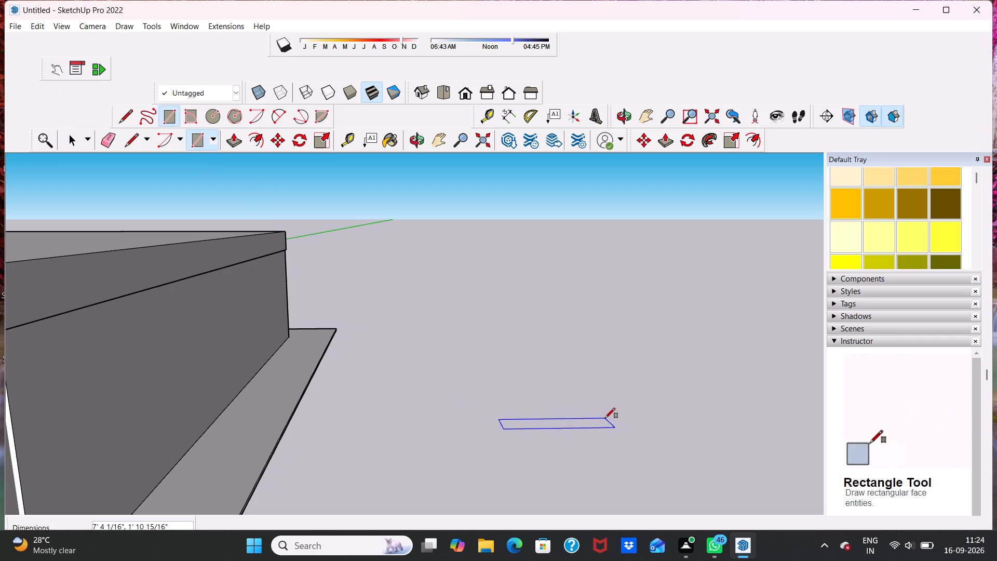
click(624, 414)
click(550, 421)
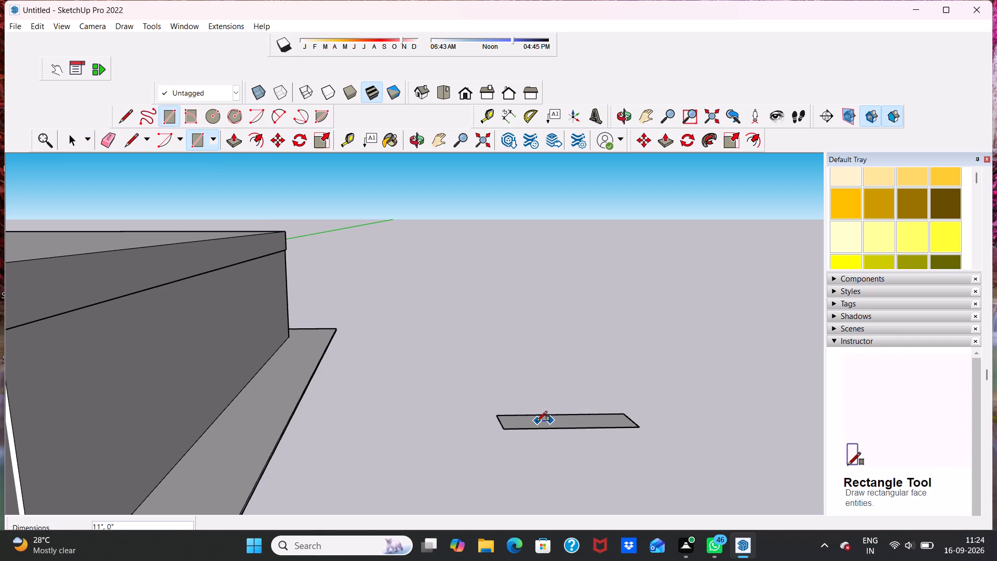
key(space)
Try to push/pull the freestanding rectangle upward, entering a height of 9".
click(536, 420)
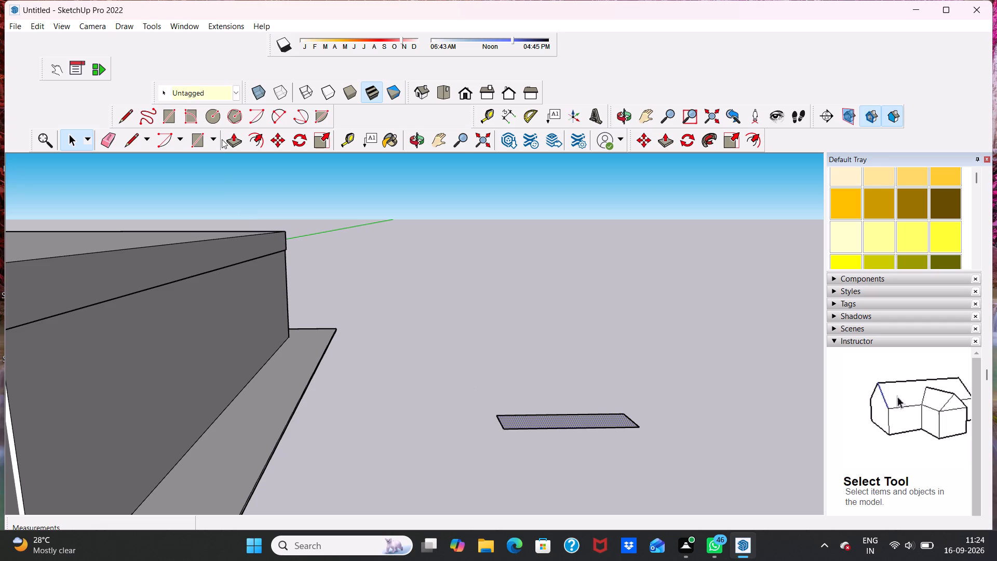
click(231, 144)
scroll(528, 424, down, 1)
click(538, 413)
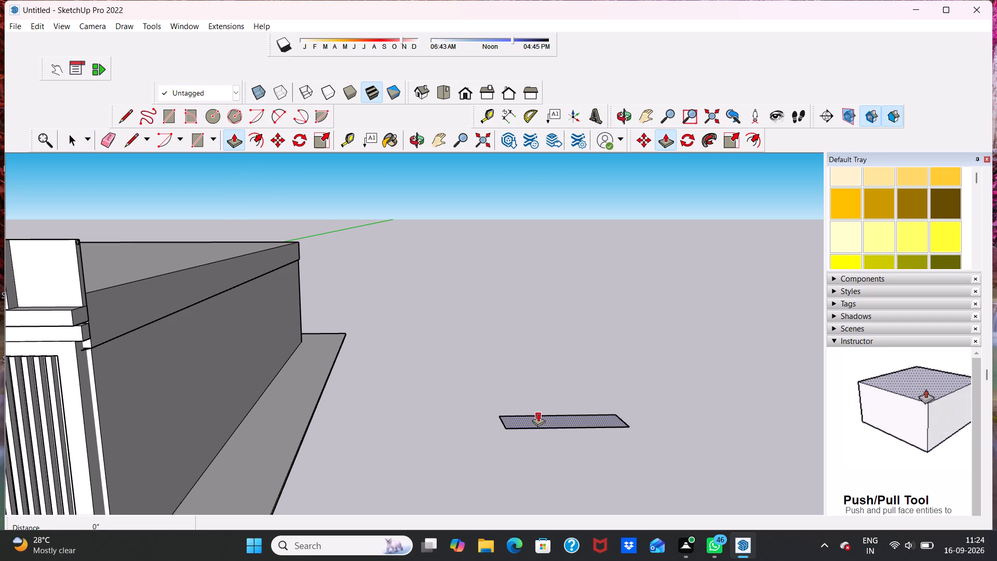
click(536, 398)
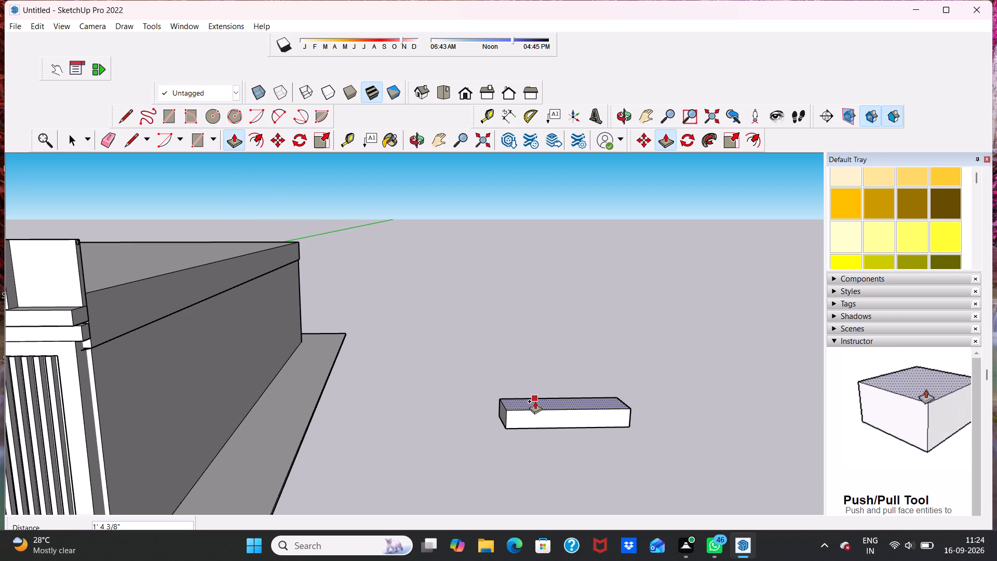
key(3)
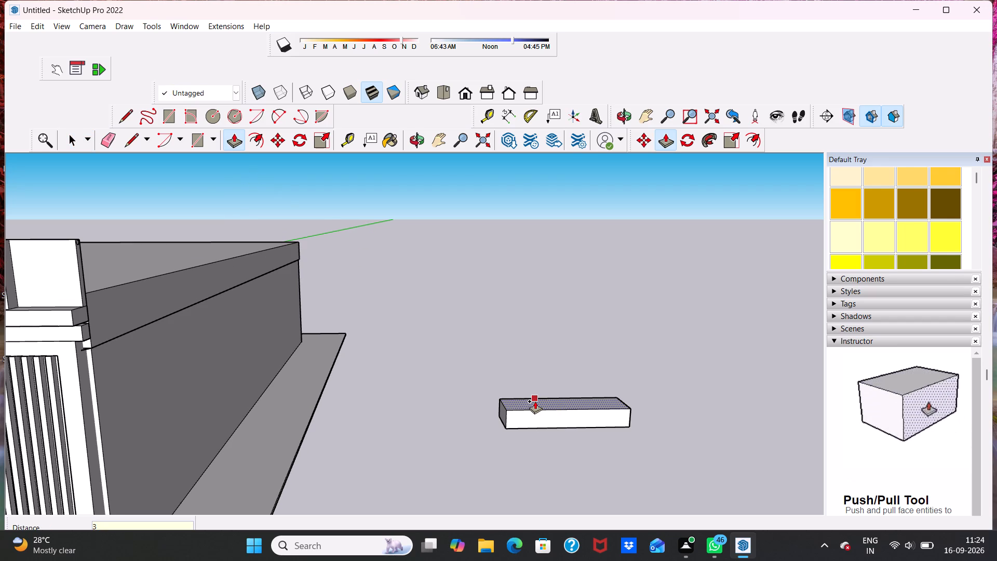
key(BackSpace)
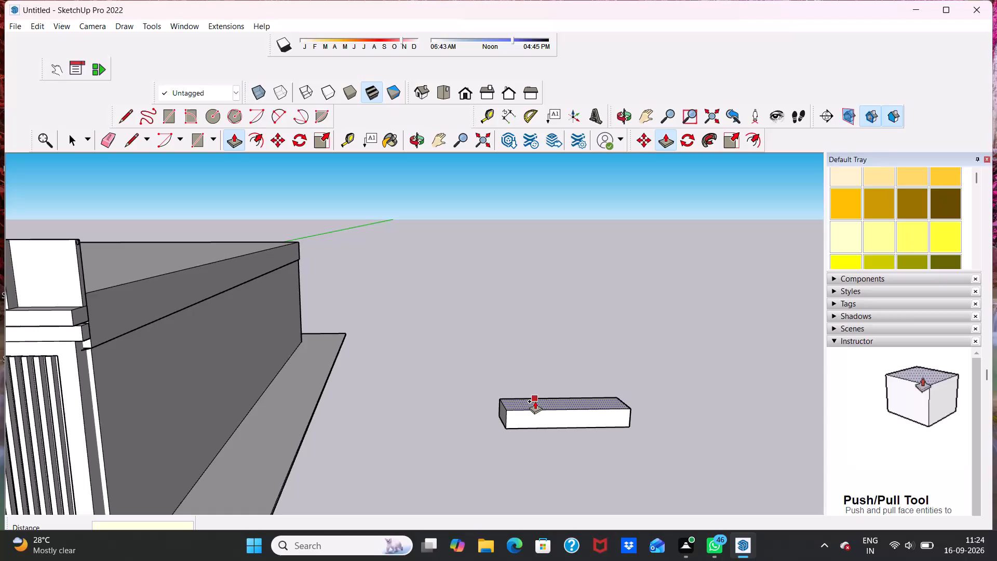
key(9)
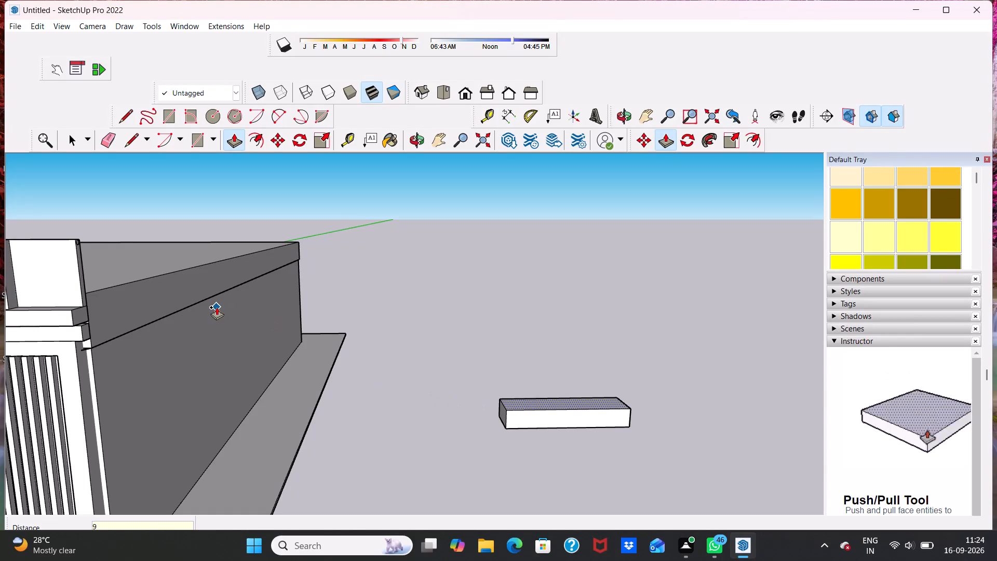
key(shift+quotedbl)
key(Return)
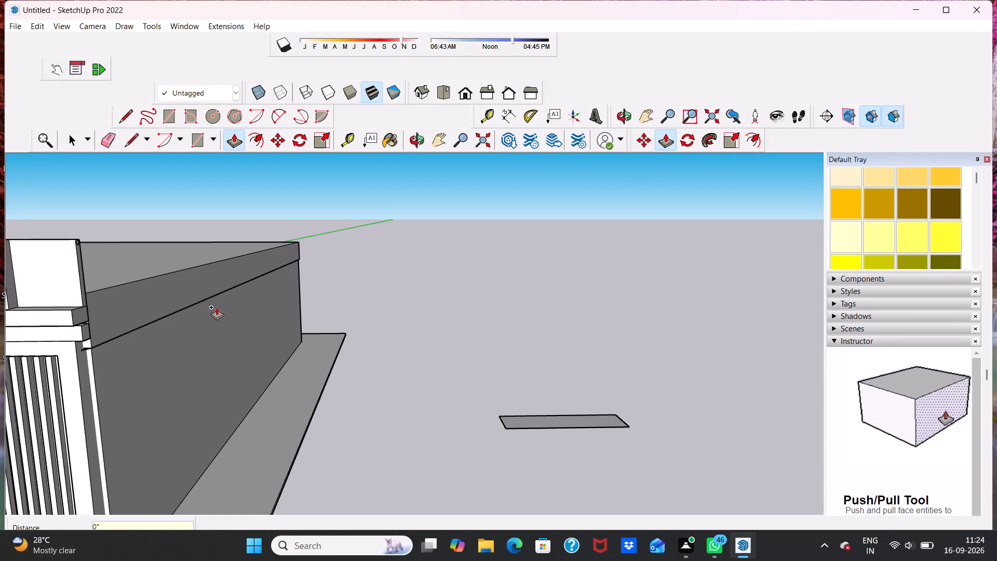
Push/pull the freestanding rectangle on the ground beside the building upward by 9".
scroll(441, 380, up, 1)
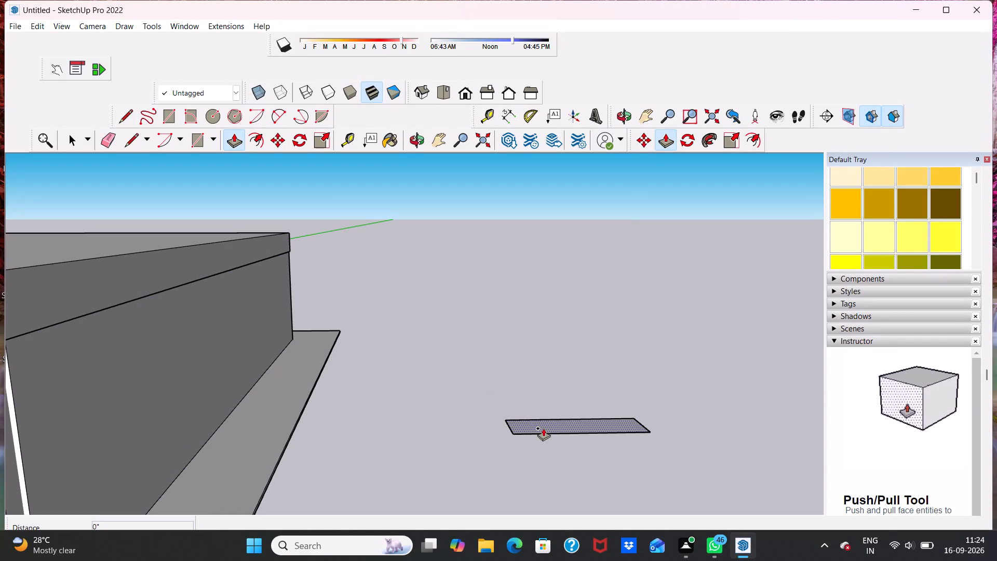
click(543, 421)
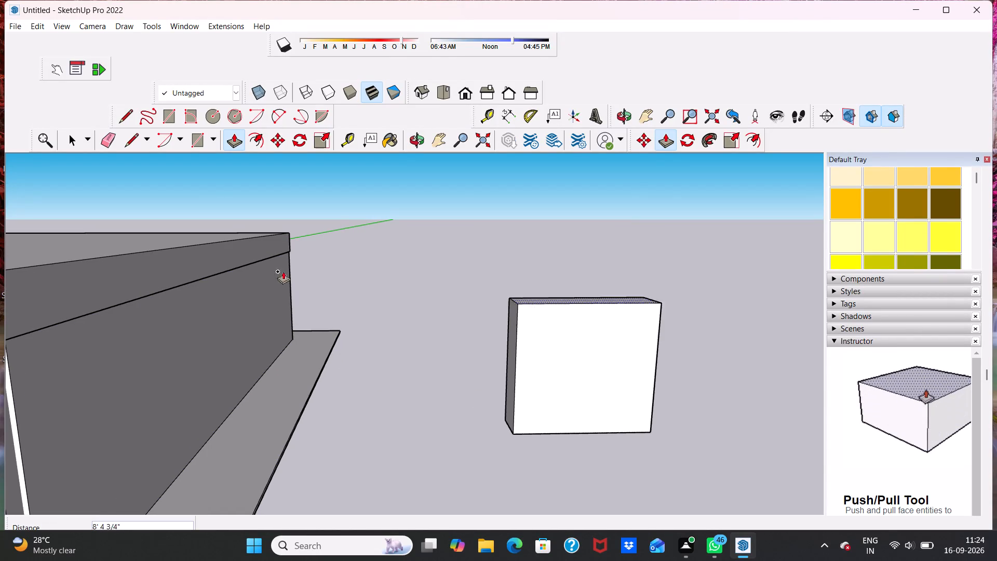
scroll(205, 182, down, 6)
scroll(678, 467, down, 3)
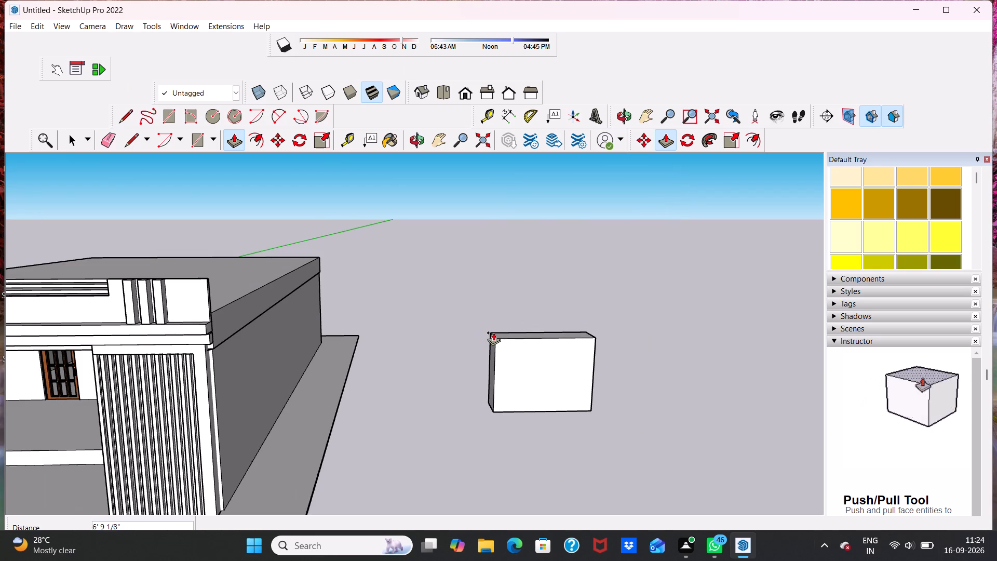
text(9")
key(Return)
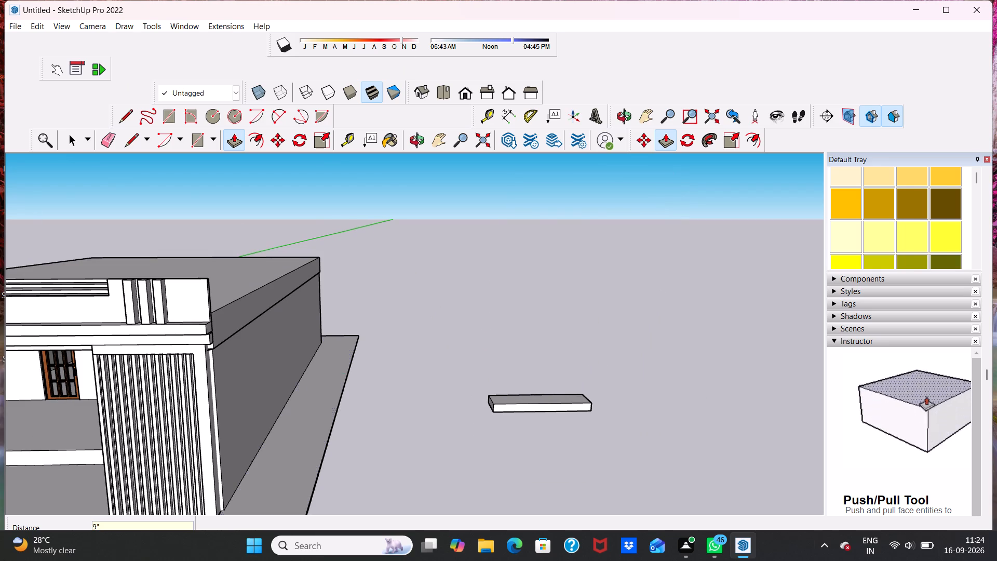
Select the whole 9" step block and place a copy about 3' 9" away, forward of and below the original.
key(space)
scroll(569, 409, up, 8)
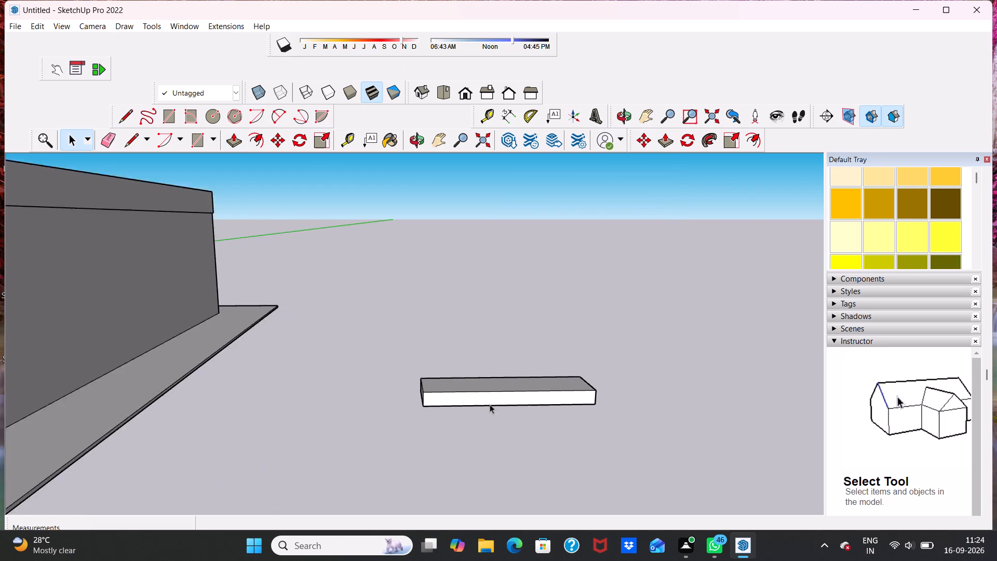
scroll(490, 404, up, 5)
scroll(581, 409, up, 5)
double_click(570, 402)
double_click(575, 403)
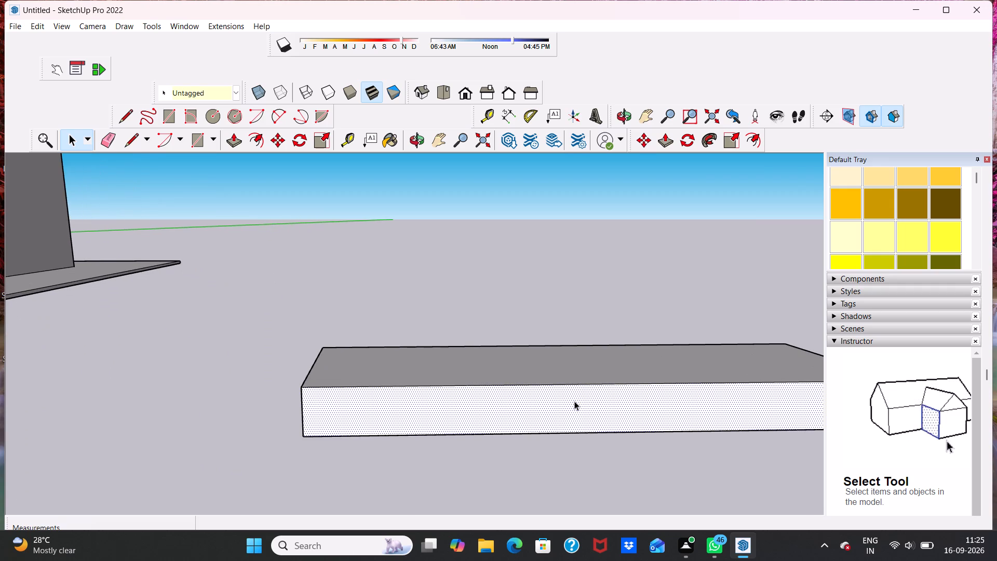
double_click(568, 382)
click(572, 382)
drag(572, 392, 569, 405)
triple_click(565, 400)
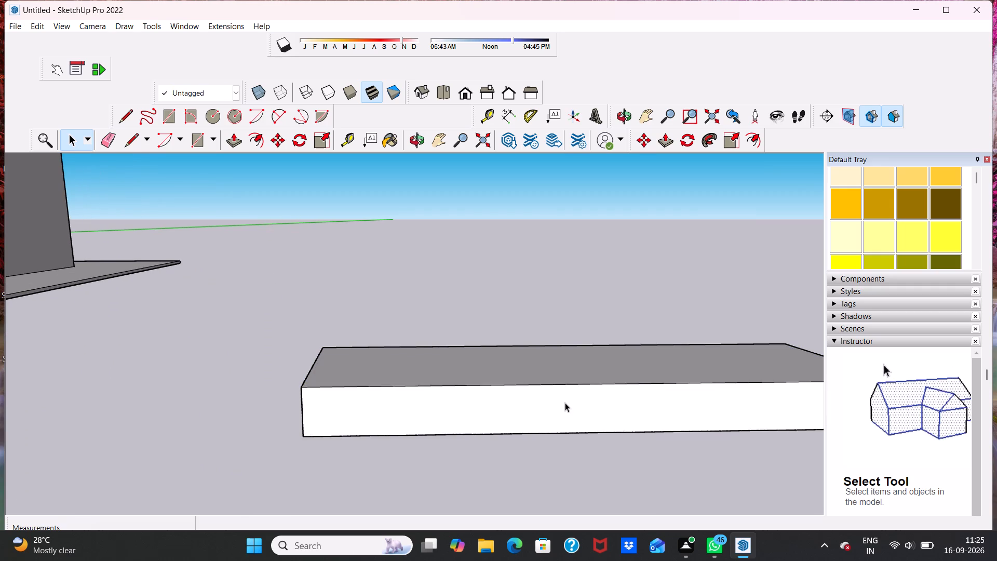
scroll(551, 370, down, 9)
scroll(641, 298, down, 5)
scroll(603, 338, up, 14)
triple_click(600, 351)
drag(602, 352, 605, 356)
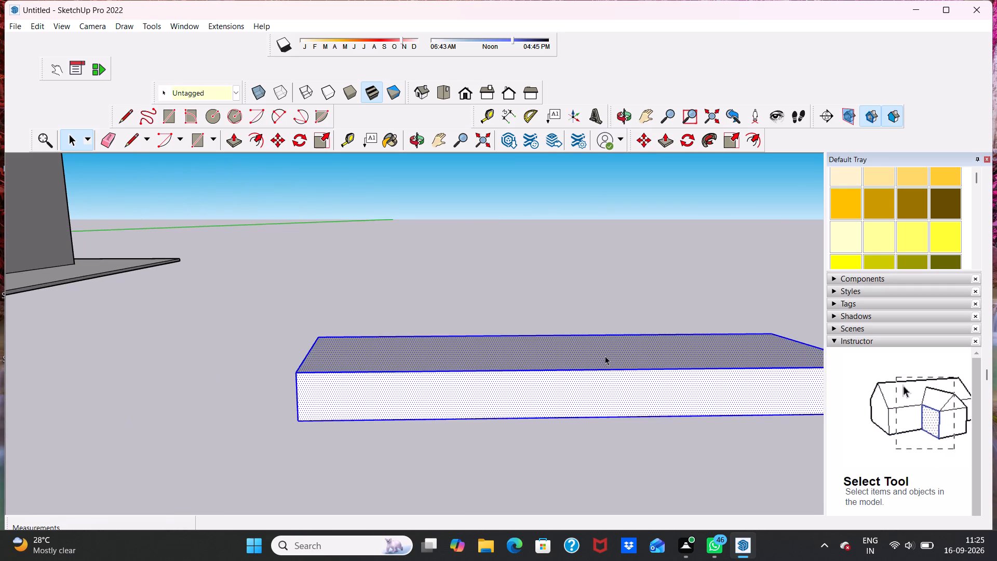
drag(605, 356, 605, 357)
scroll(257, 221, down, 5)
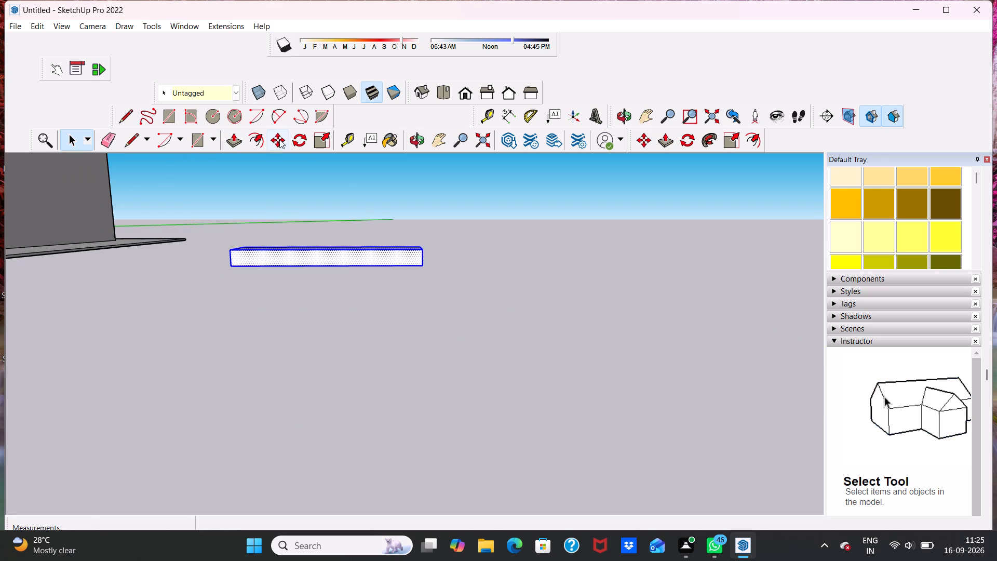
click(279, 139)
middle_drag(430, 258, 385, 297)
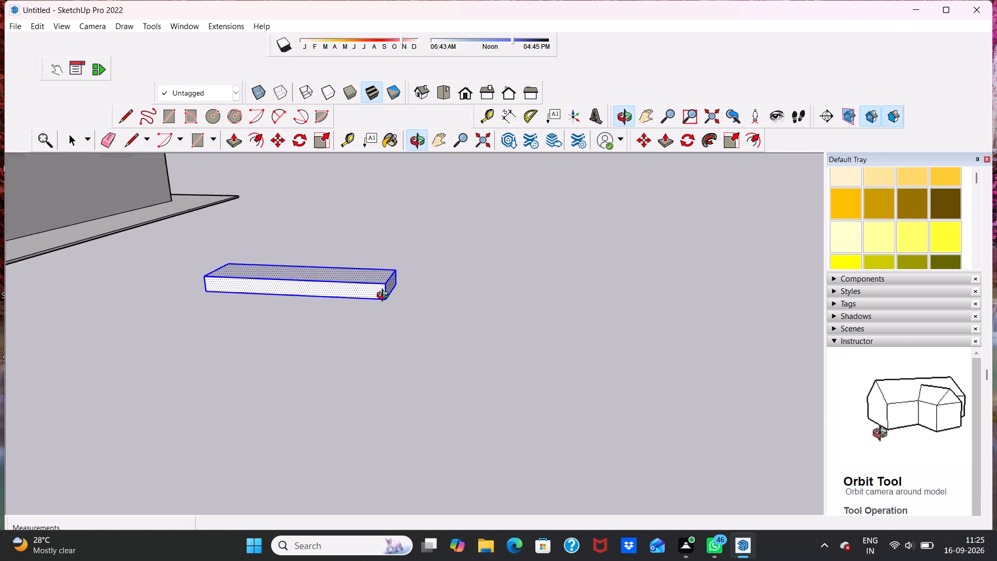
middle_drag(385, 297, 281, 349)
scroll(303, 329, up, 4)
click(307, 333)
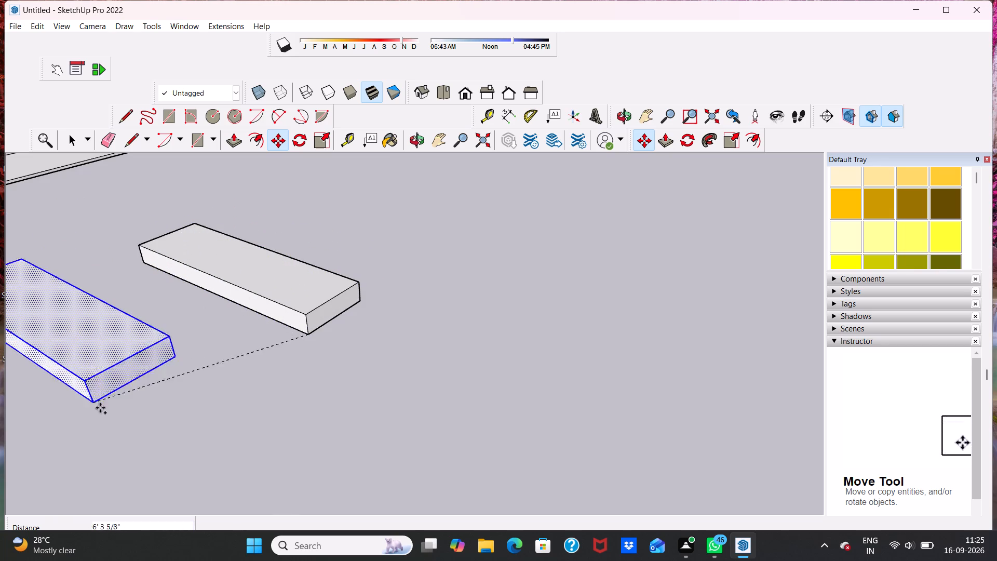
scroll(179, 438, up, 1)
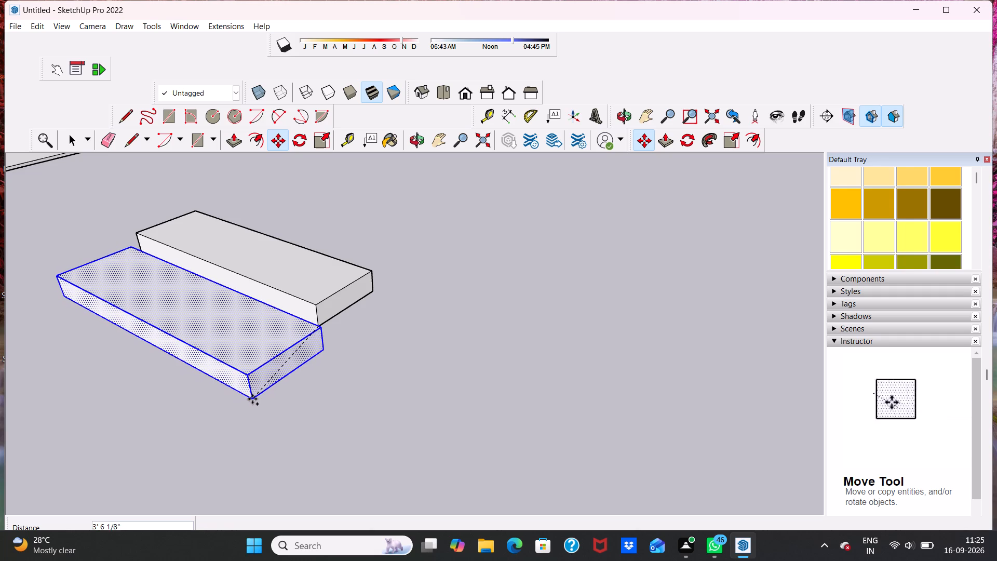
scroll(249, 399, up, 6)
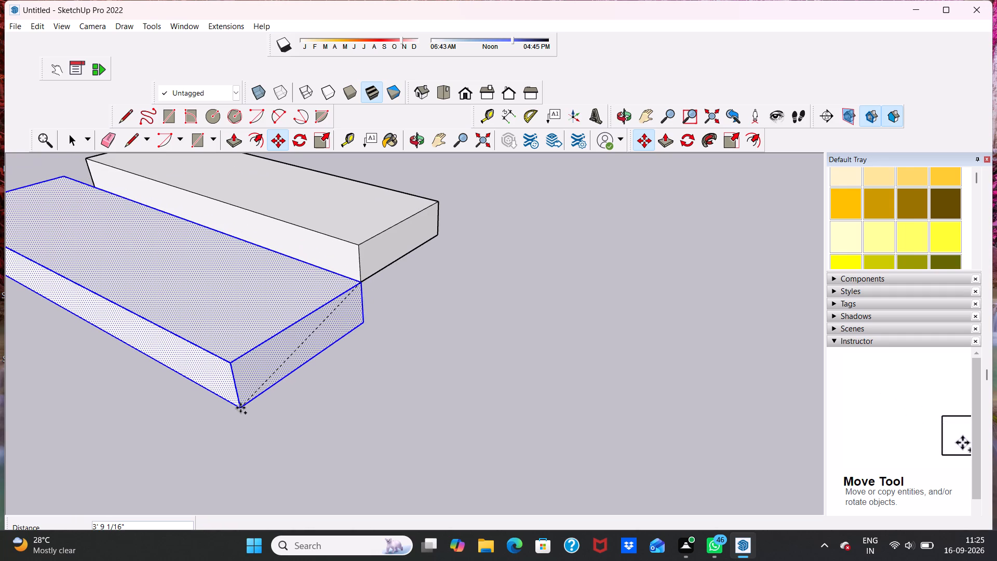
click(240, 408)
Move the copied block so its upper back corner sits close to the original block's lower front corner.
scroll(245, 413, down, 2)
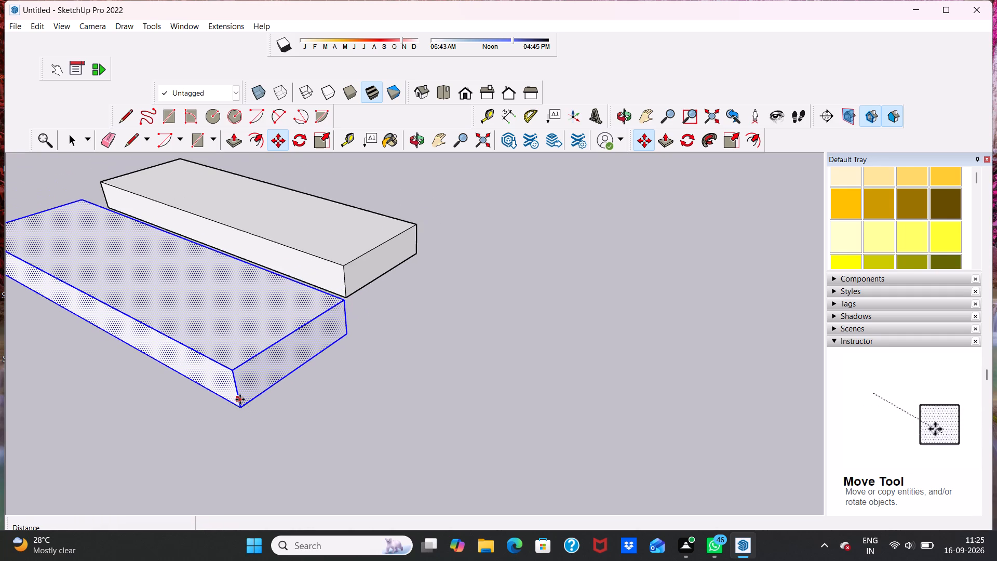
middle_drag(240, 399, 463, 419)
scroll(373, 386, down, 5)
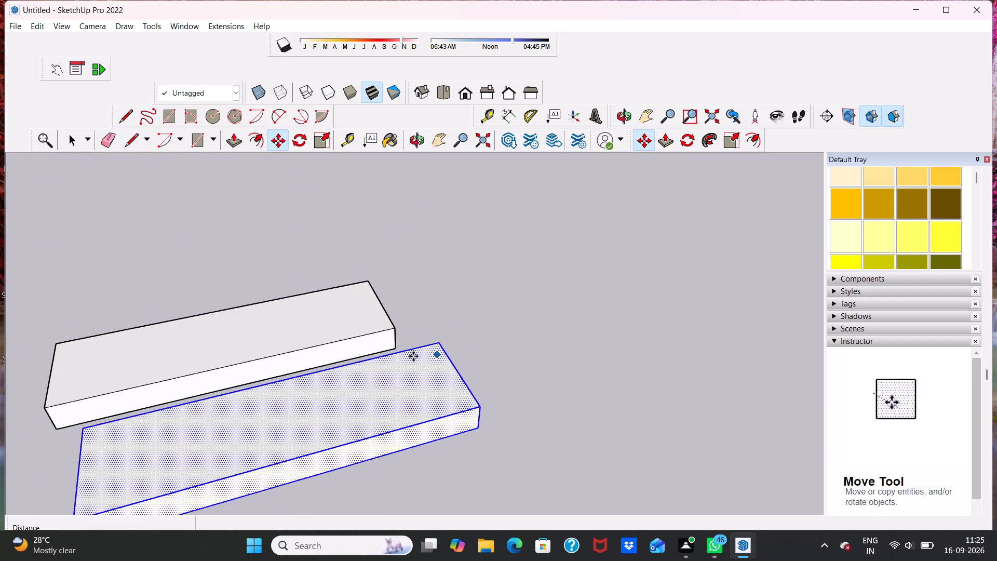
scroll(362, 369, down, 3)
scroll(80, 425, up, 9)
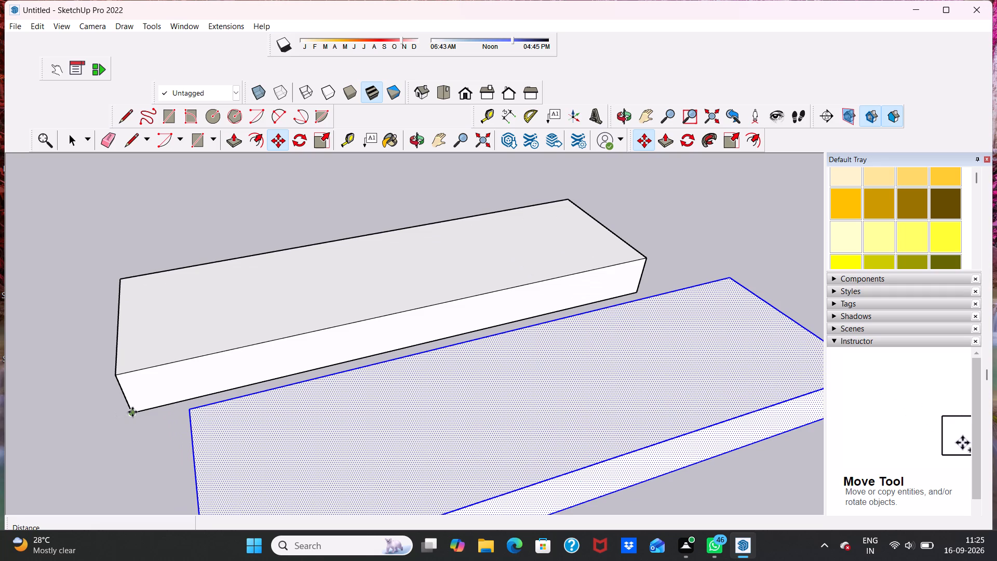
drag(134, 412, 181, 412)
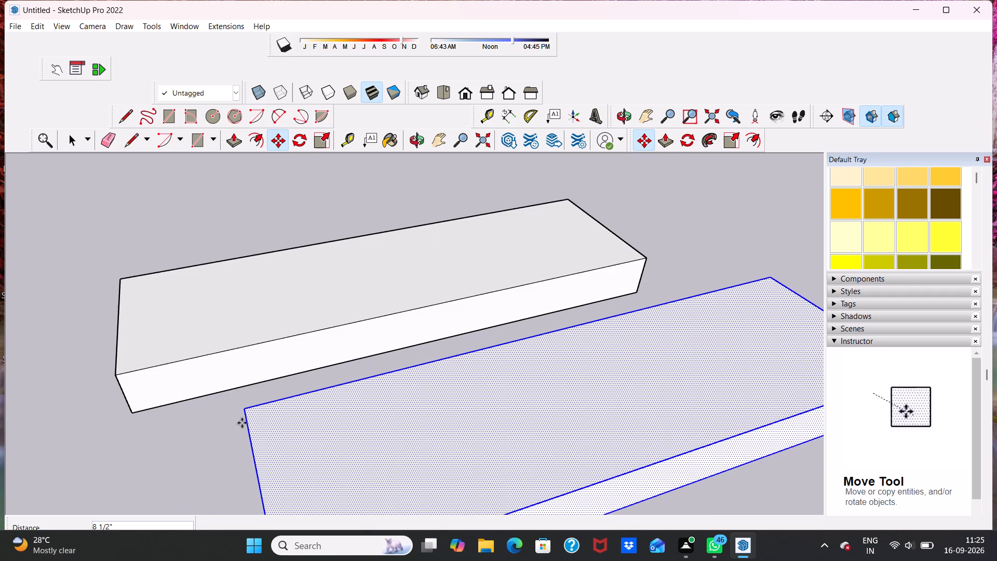
drag(244, 409, 131, 416)
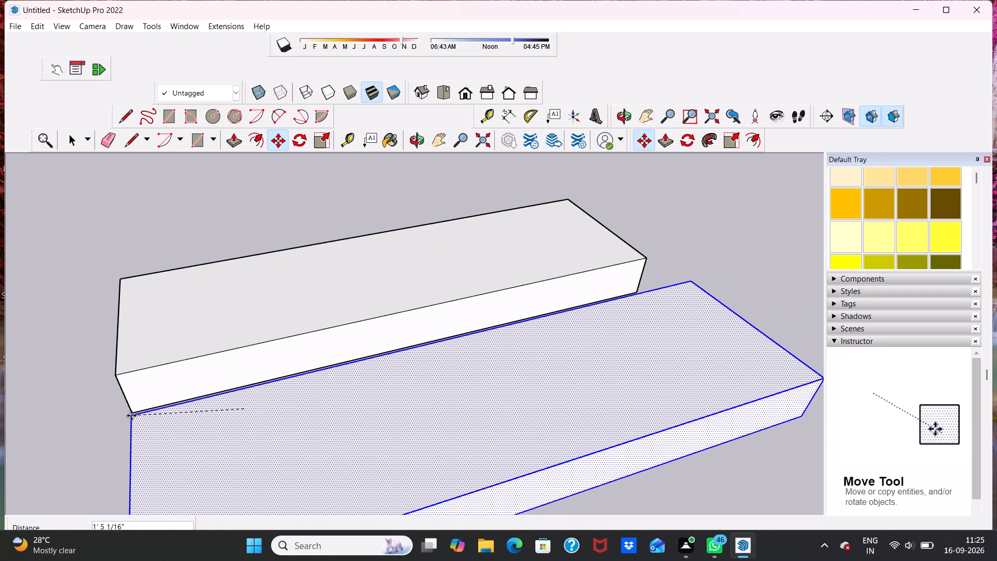
drag(131, 416, 129, 413)
Fine-align the copied block at its other end, snapping its upper back corner to the original's lower front corner.
scroll(459, 422, down, 1)
middle_drag(459, 421, 250, 485)
scroll(207, 450, down, 4)
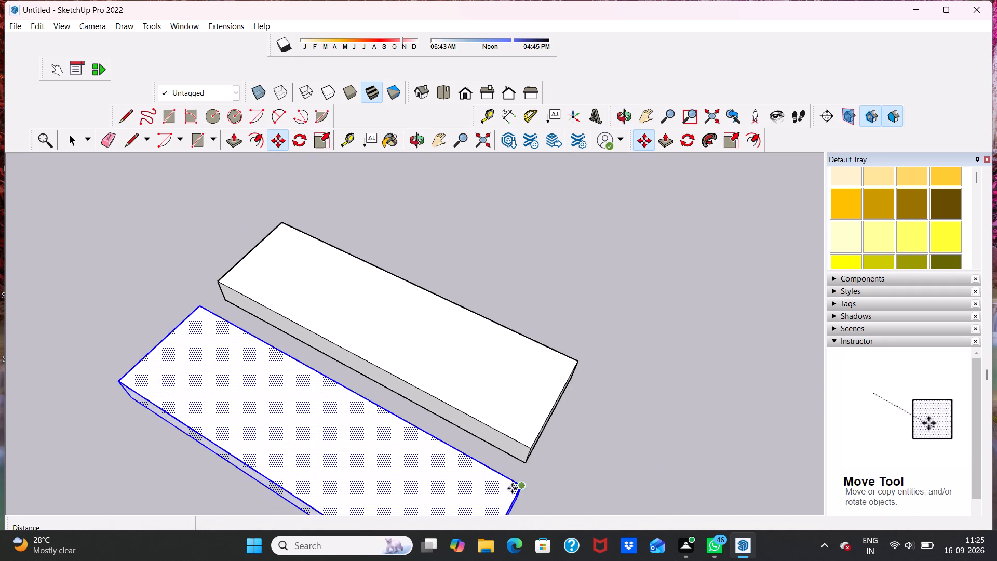
scroll(510, 486, up, 4)
middle_drag(510, 486, 534, 410)
scroll(542, 446, up, 5)
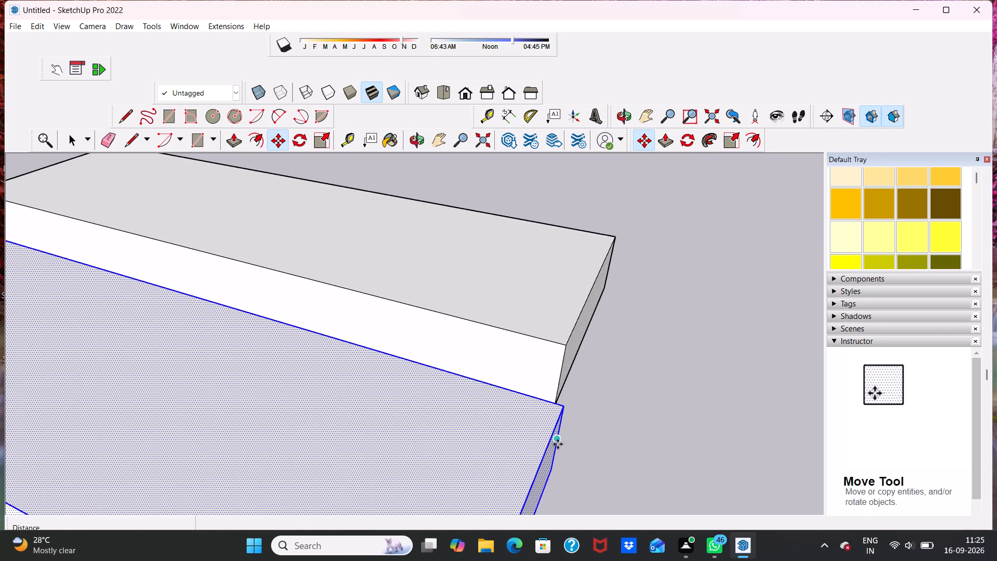
scroll(559, 439, up, 4)
middle_drag(556, 407, 542, 422)
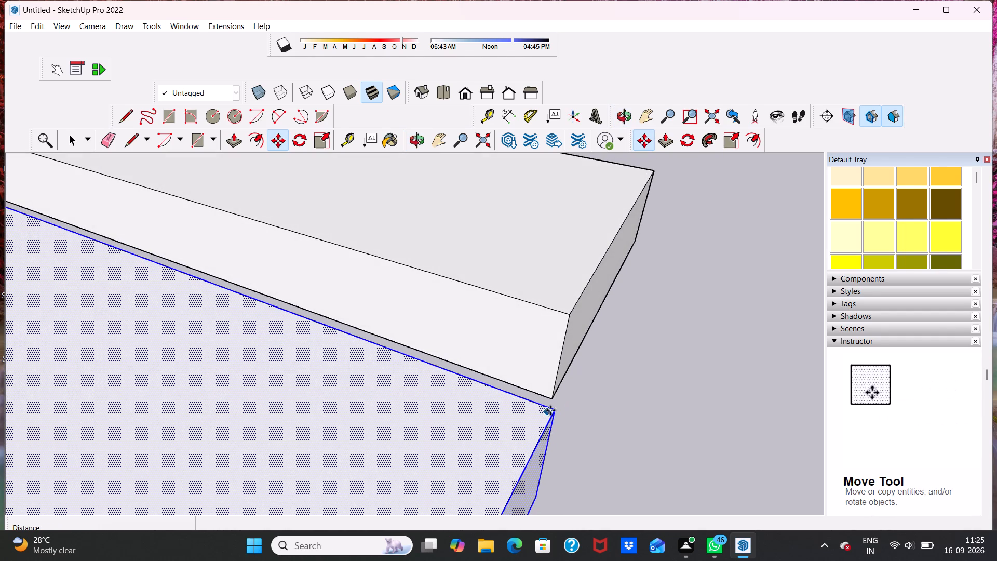
drag(554, 411, 561, 412)
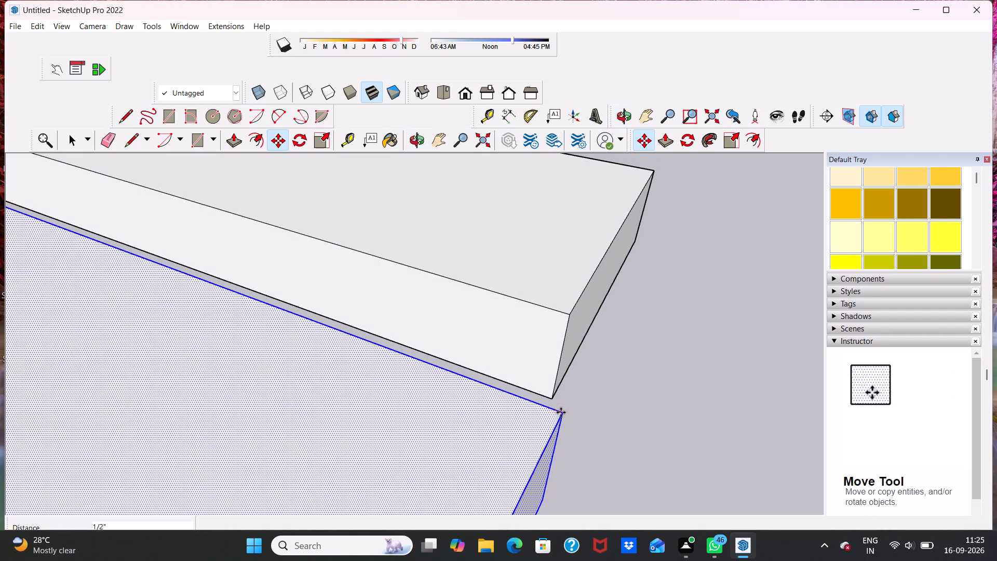
drag(561, 412, 549, 400)
click(549, 400)
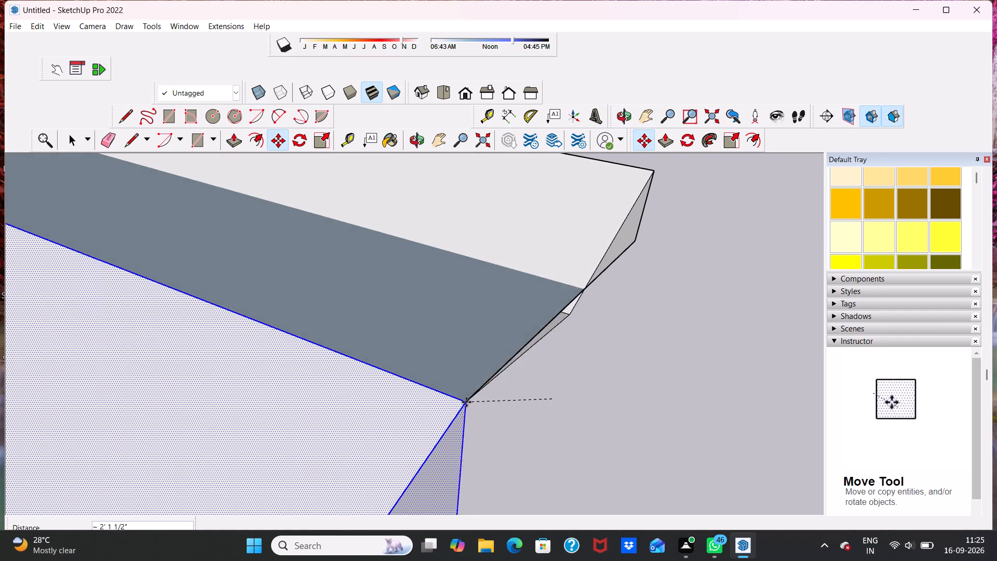
key(space)
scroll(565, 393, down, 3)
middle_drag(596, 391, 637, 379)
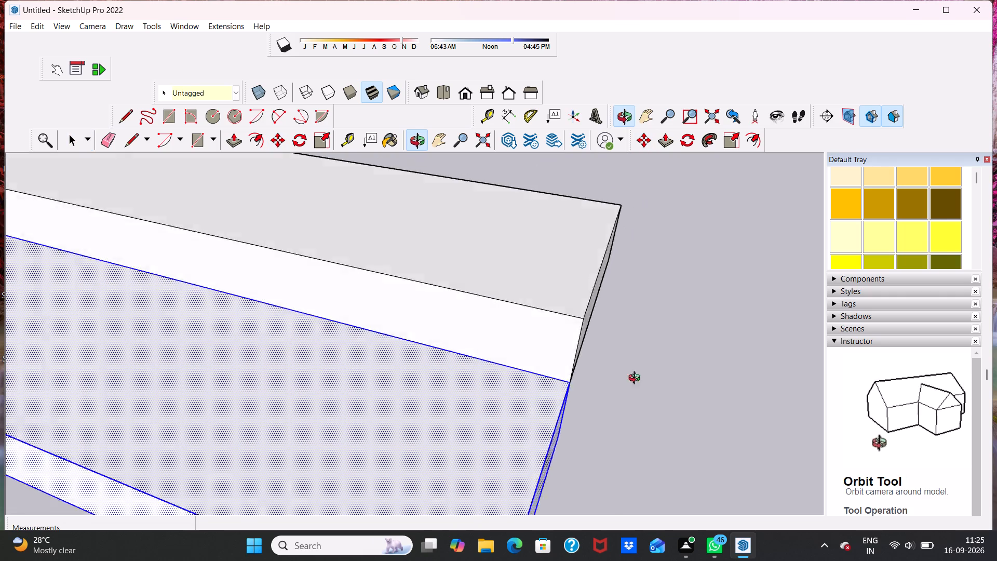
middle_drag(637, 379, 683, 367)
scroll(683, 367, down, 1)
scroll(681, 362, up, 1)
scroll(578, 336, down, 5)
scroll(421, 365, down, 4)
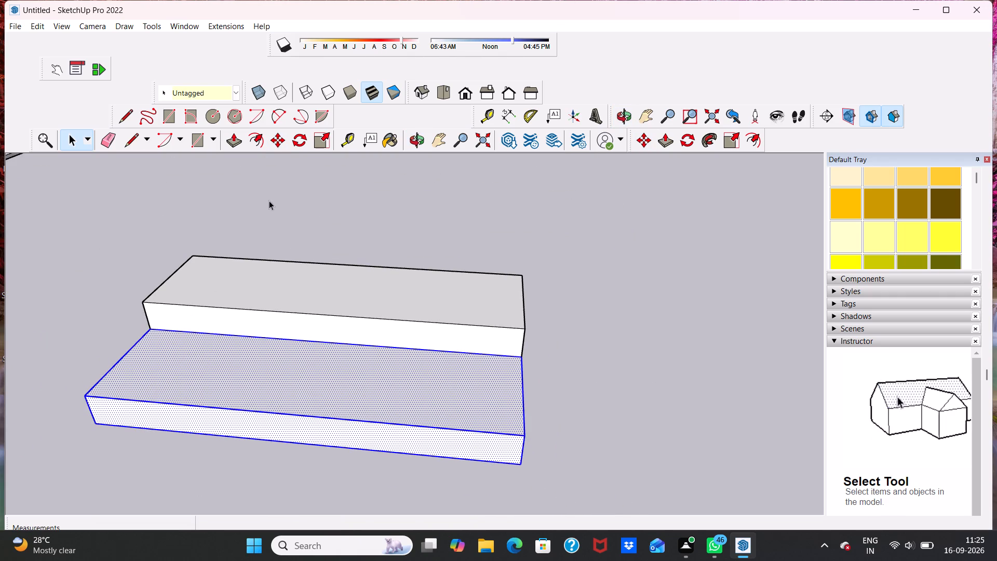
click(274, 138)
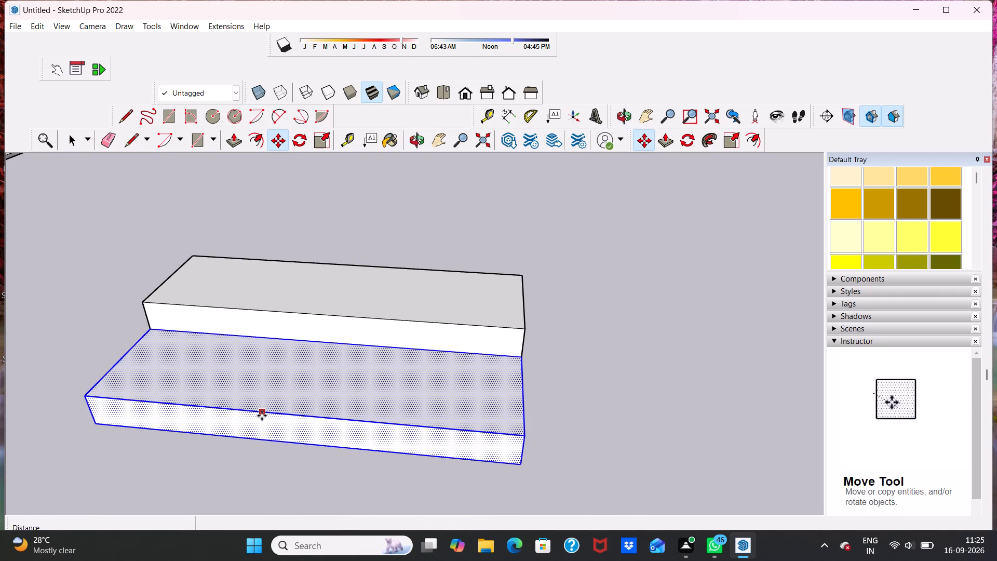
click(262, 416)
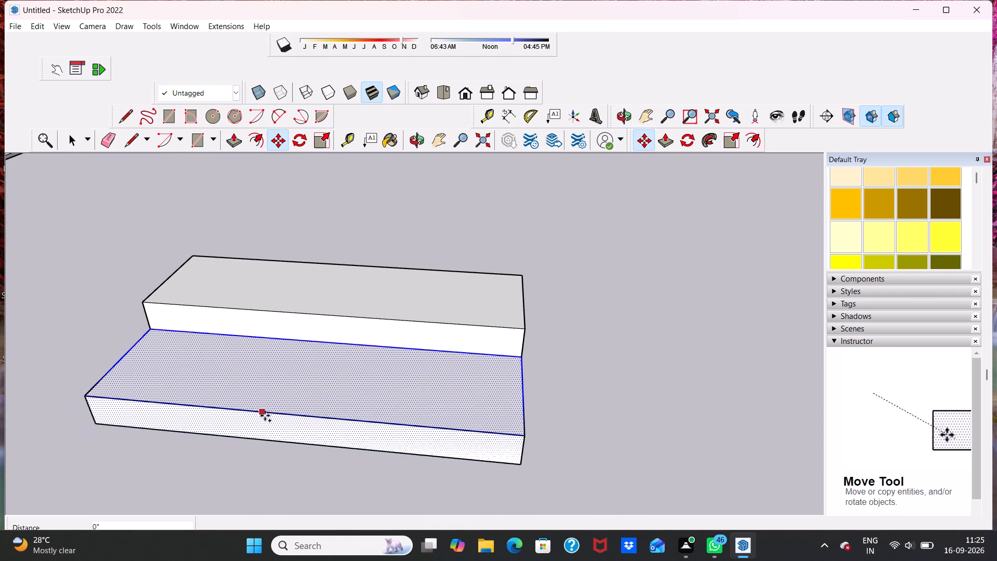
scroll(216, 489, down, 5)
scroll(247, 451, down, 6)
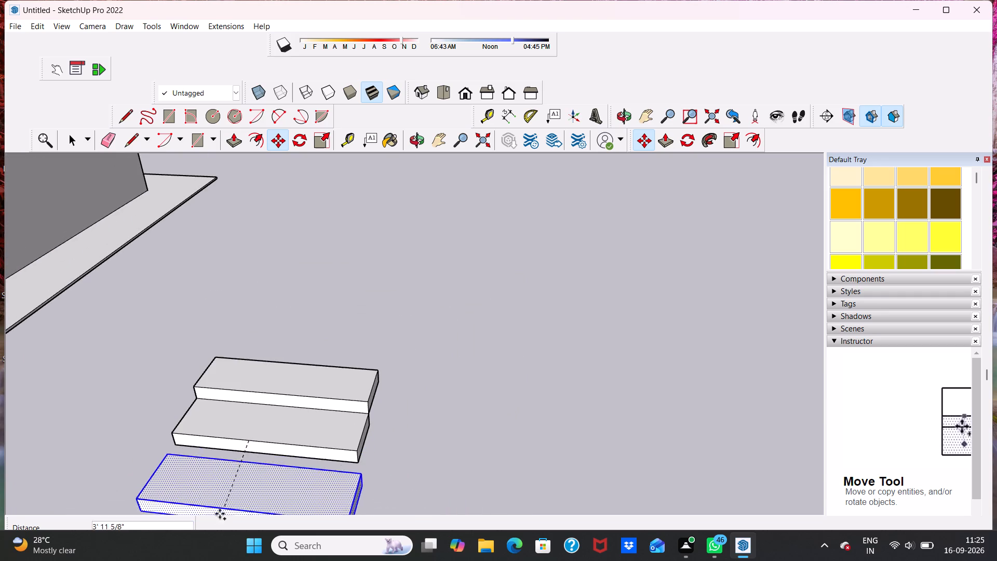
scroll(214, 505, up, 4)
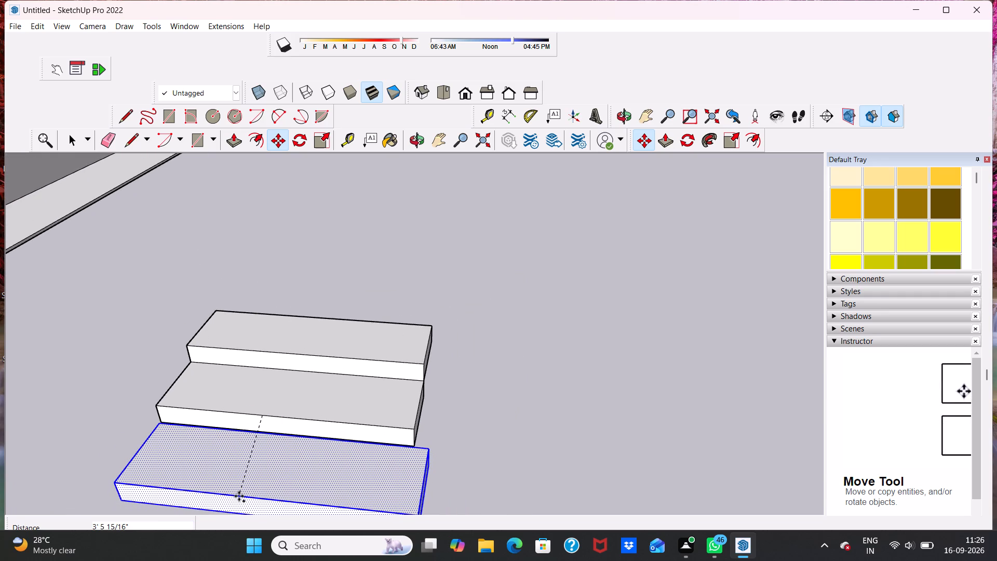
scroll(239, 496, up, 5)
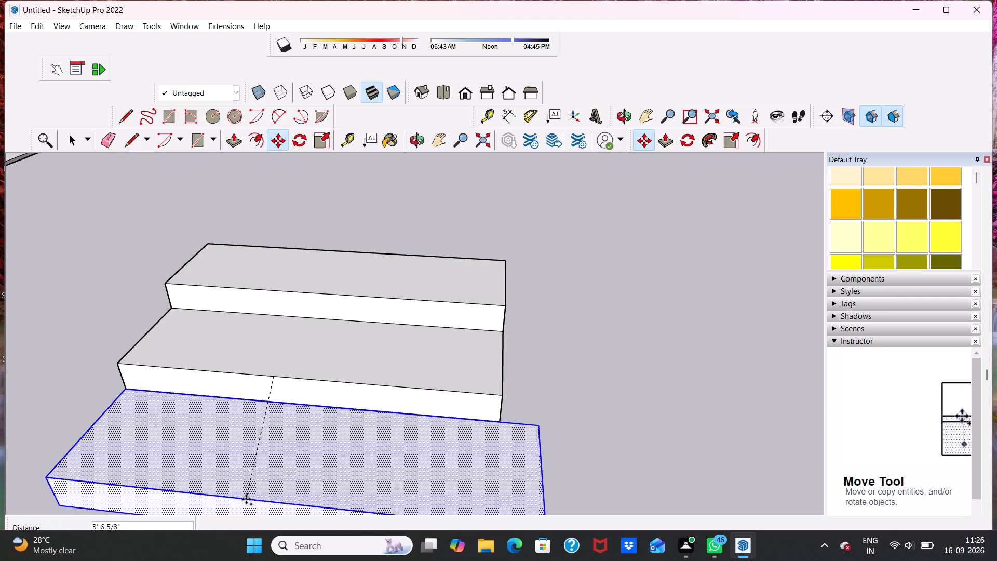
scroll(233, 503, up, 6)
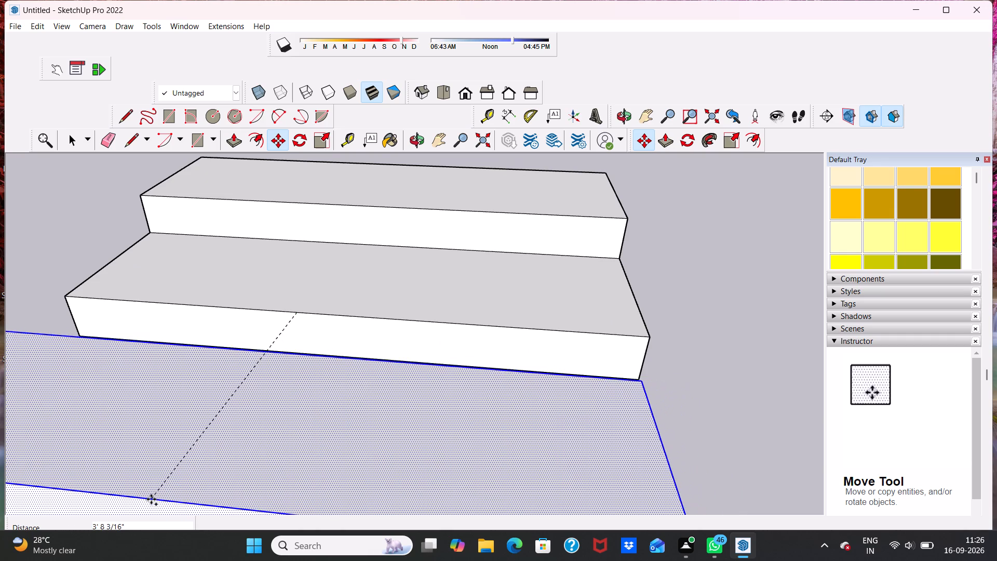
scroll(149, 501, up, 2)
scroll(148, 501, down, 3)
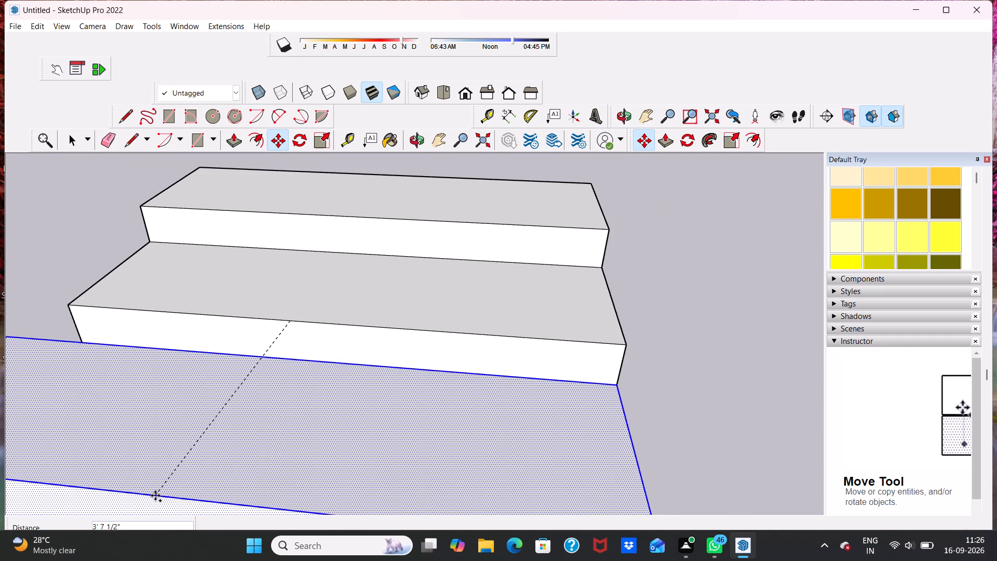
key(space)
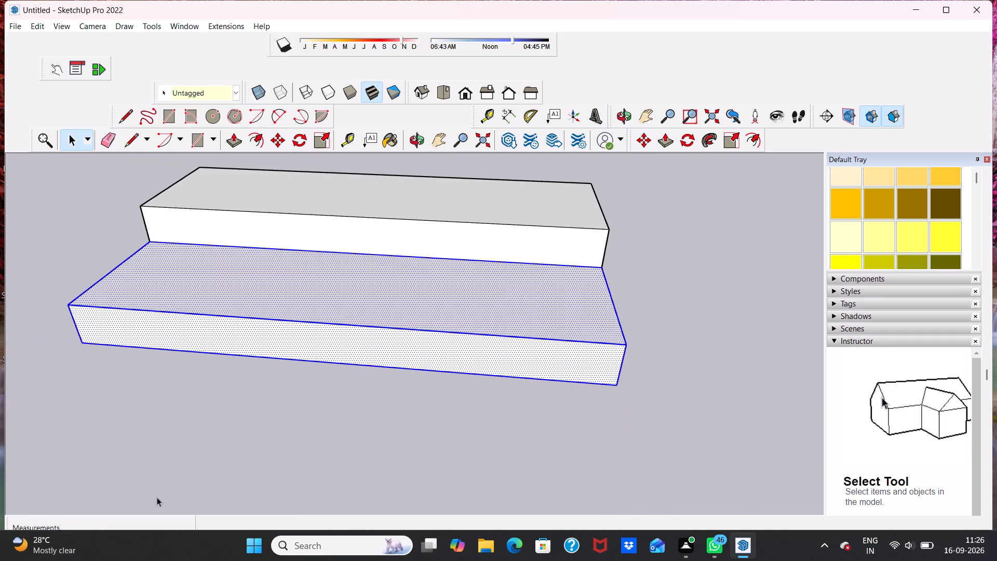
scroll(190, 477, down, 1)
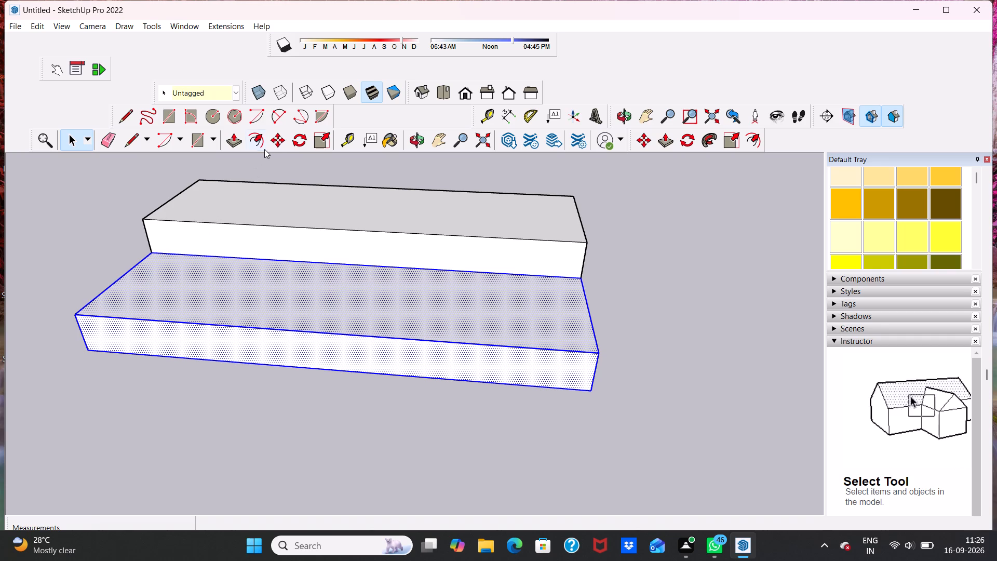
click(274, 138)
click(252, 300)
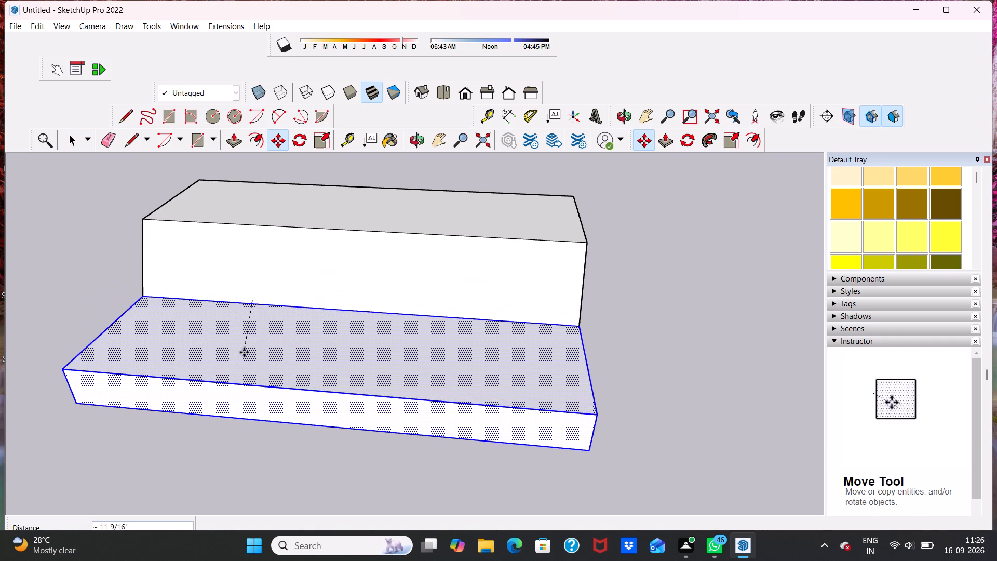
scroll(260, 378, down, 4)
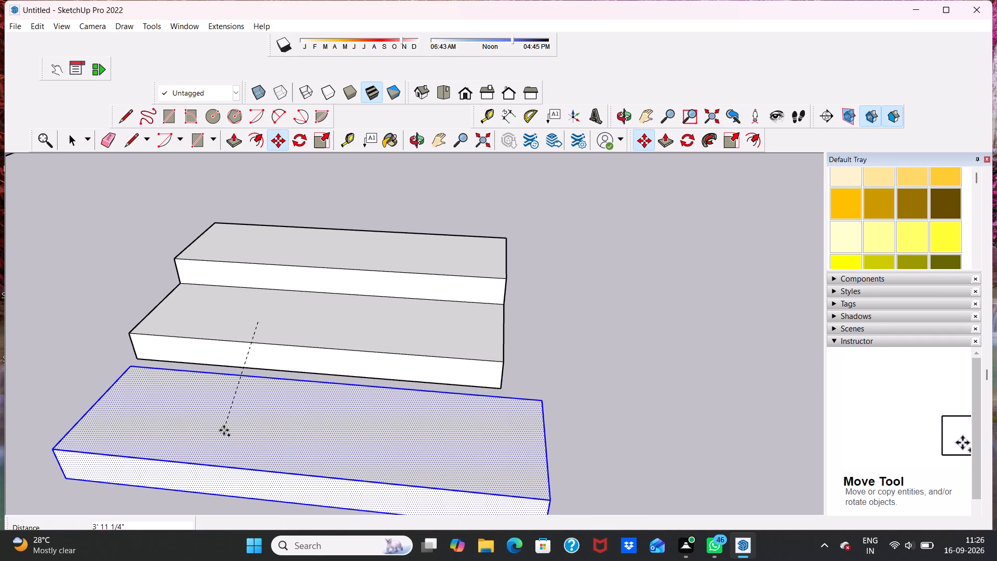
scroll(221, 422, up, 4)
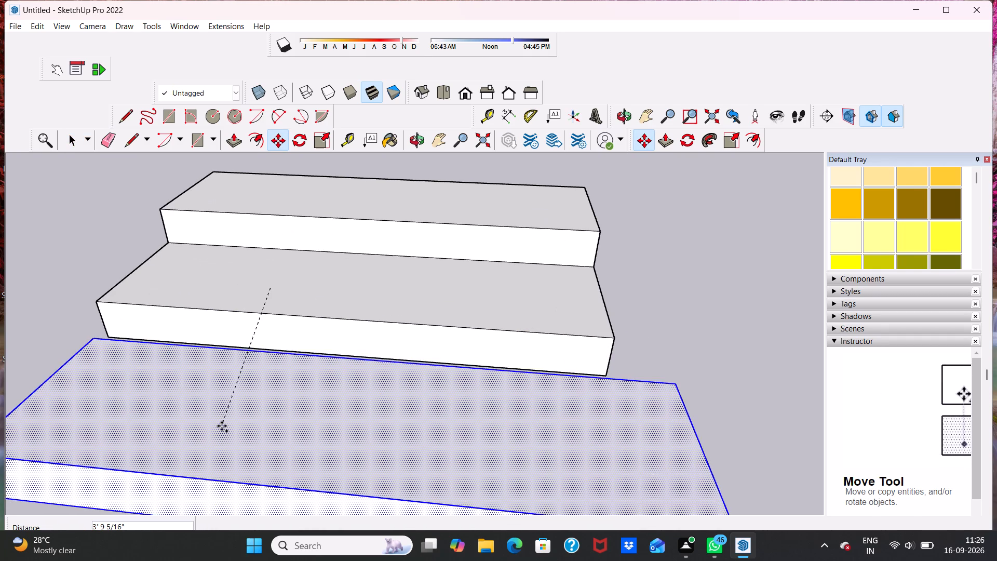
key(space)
Copy the selected lower step block by its bottom front corner and place the copy forward of and below it as a third step.
click(282, 140)
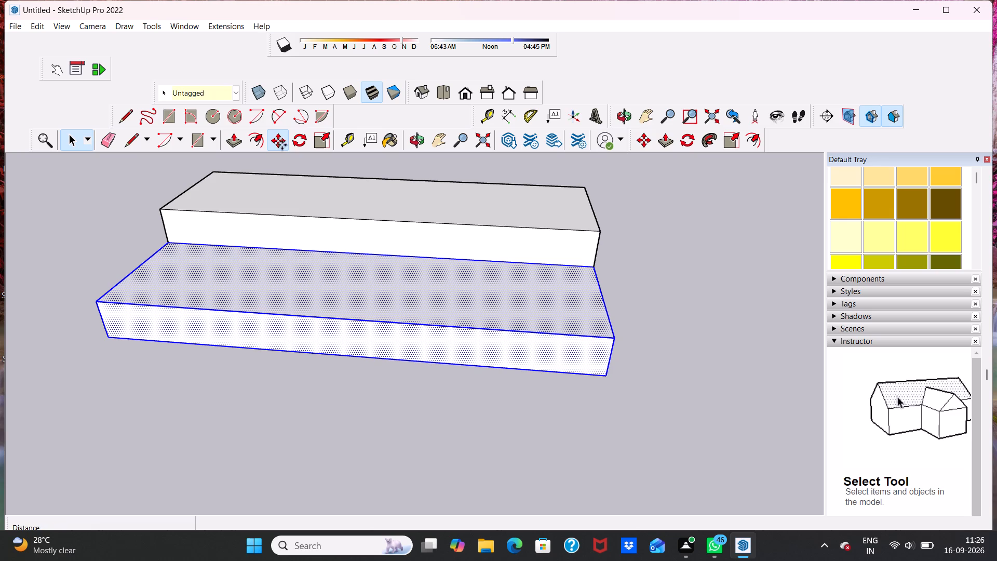
click(610, 373)
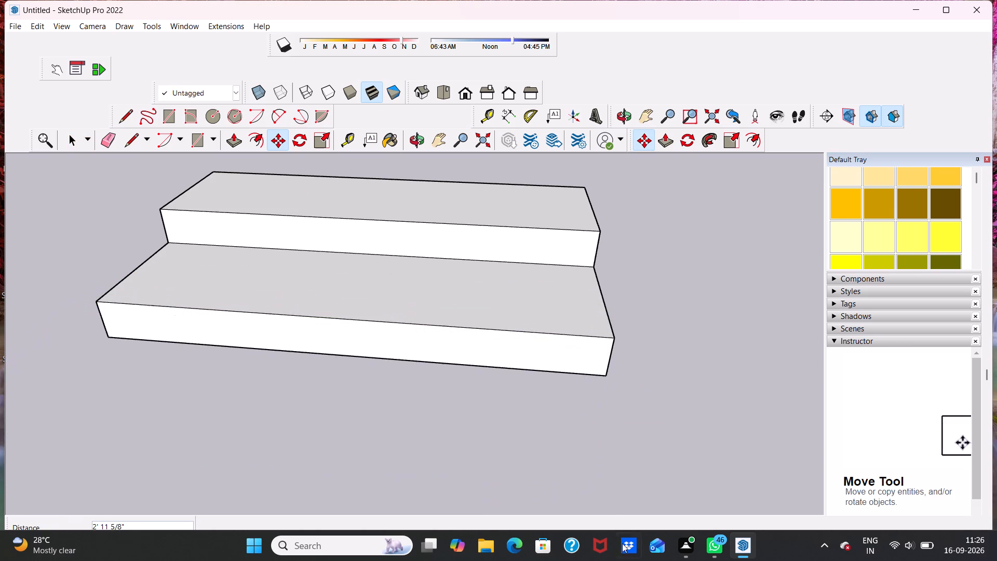
scroll(622, 511, down, 7)
scroll(614, 502, up, 1)
scroll(614, 491, down, 10)
scroll(598, 472, up, 12)
scroll(568, 288, down, 2)
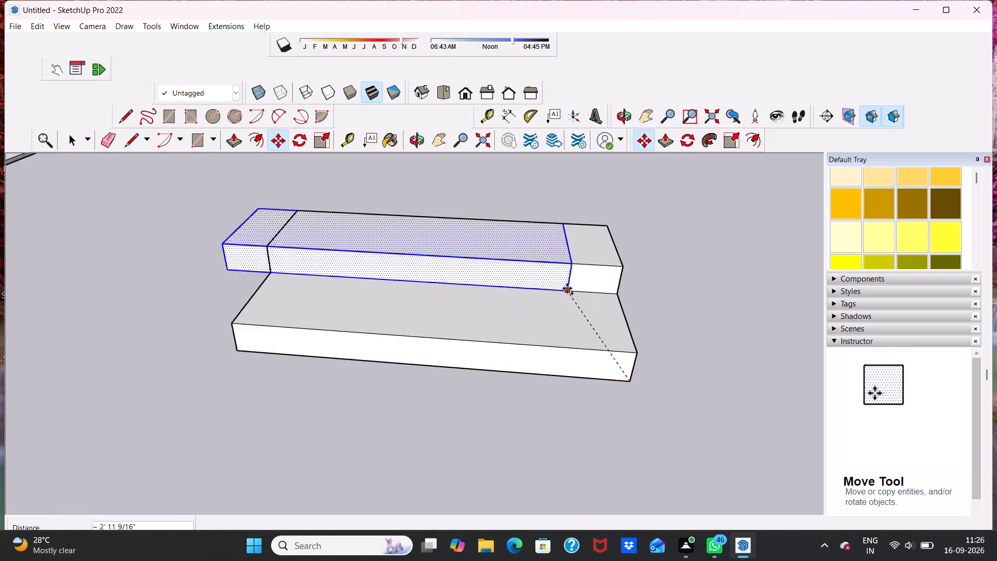
scroll(567, 288, down, 3)
scroll(630, 447, up, 4)
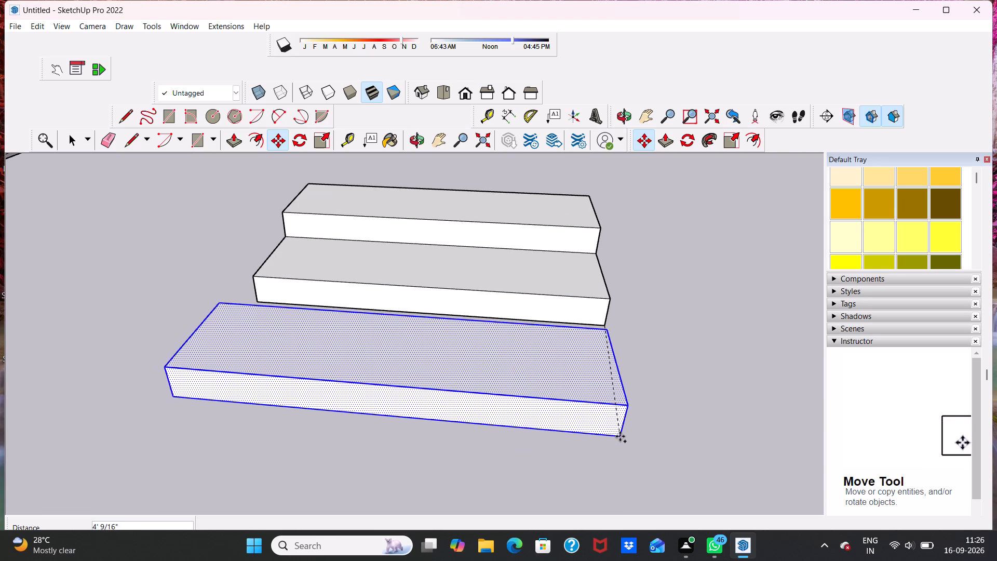
scroll(630, 431, down, 4)
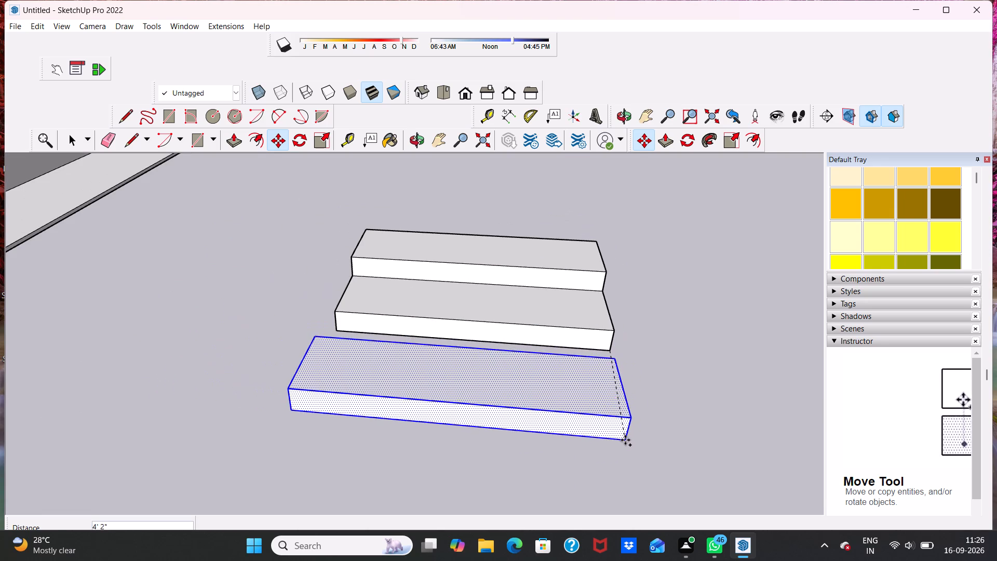
middle_drag(625, 440, 250, 369)
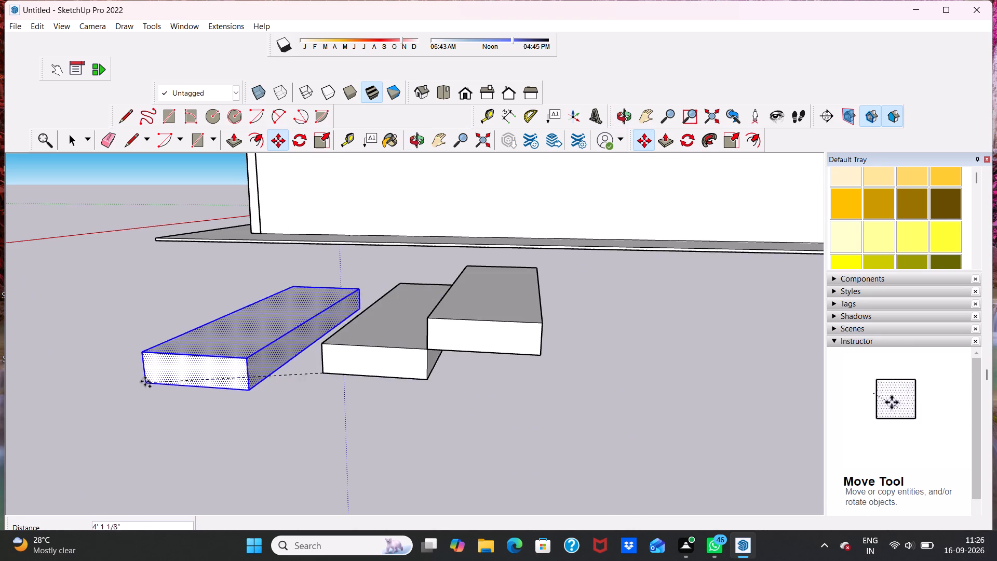
scroll(141, 363, up, 4)
scroll(244, 388, up, 15)
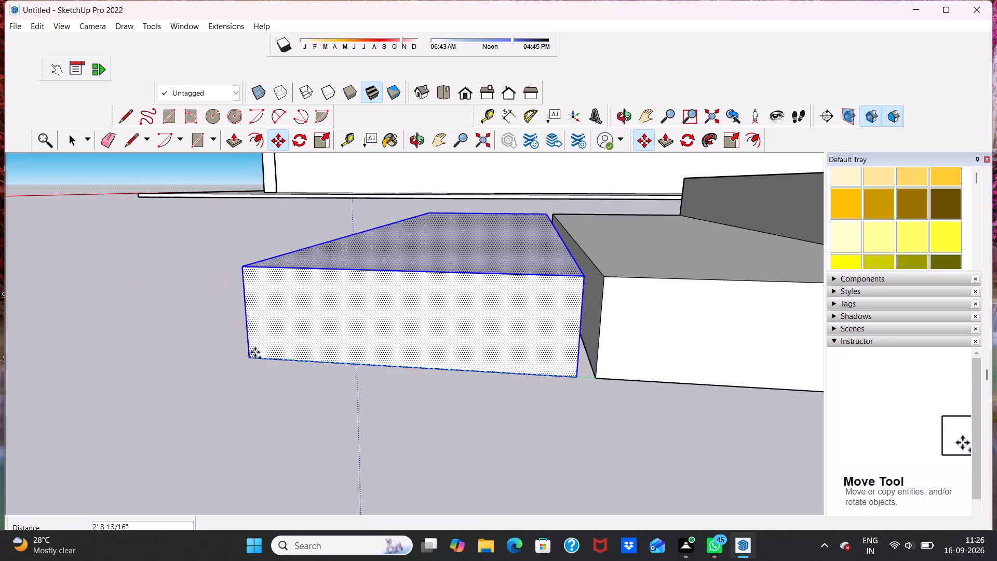
scroll(23, 393, down, 8)
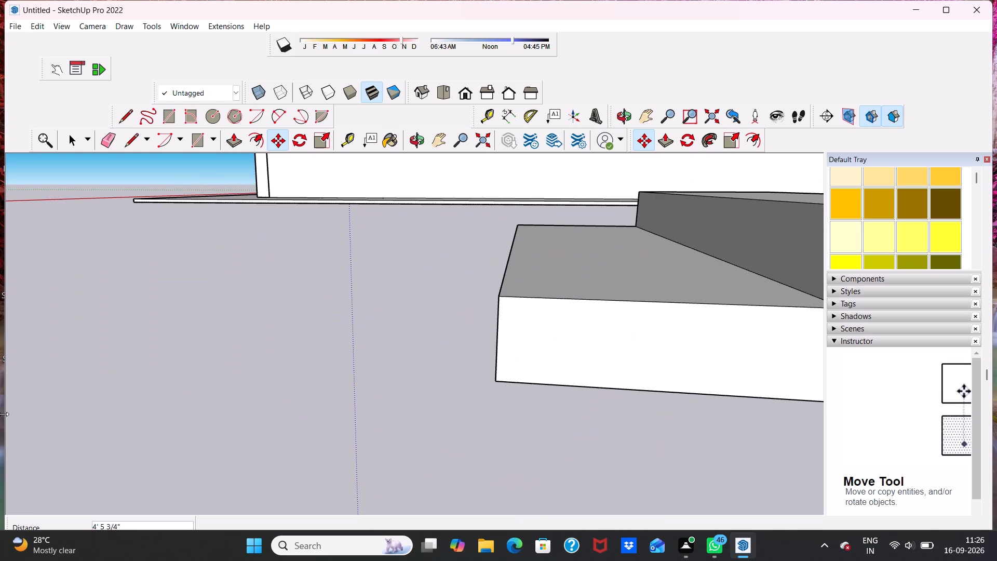
scroll(3, 414, down, 1)
scroll(72, 406, down, 1)
middle_drag(72, 406, 69, 357)
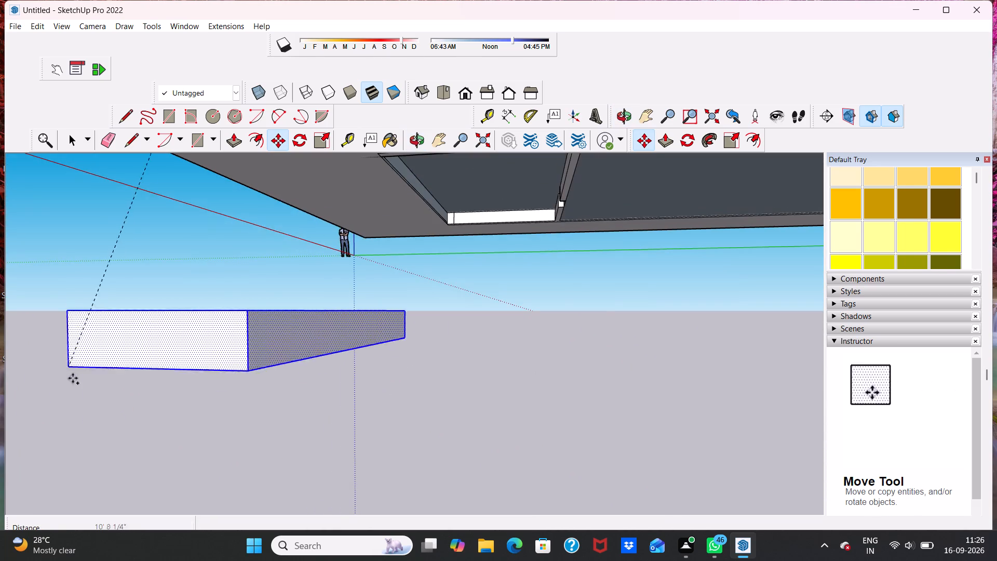
scroll(104, 410, down, 6)
middle_drag(1, 277, 16, 297)
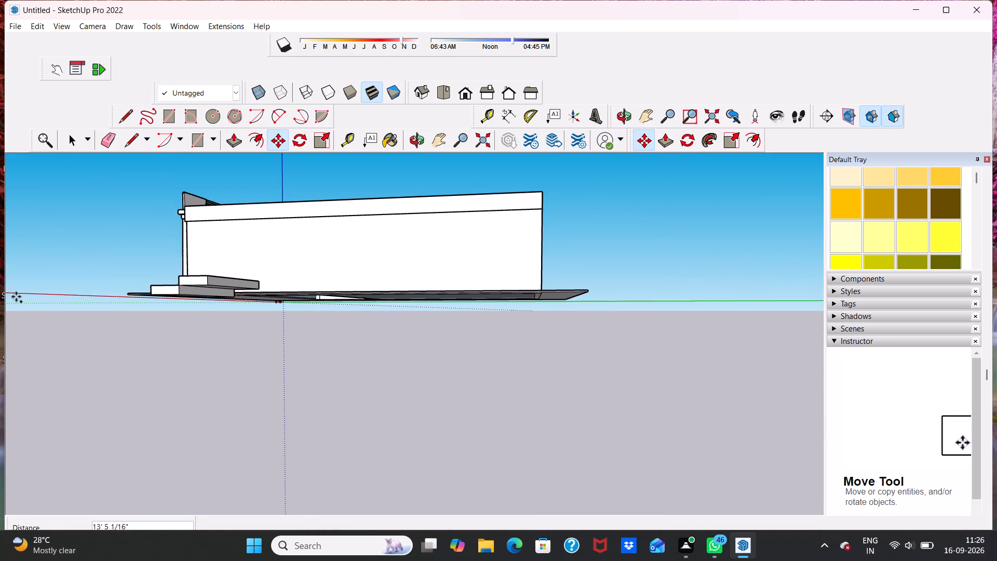
middle_drag(16, 297, 150, 386)
scroll(49, 297, up, 9)
scroll(56, 381, down, 1)
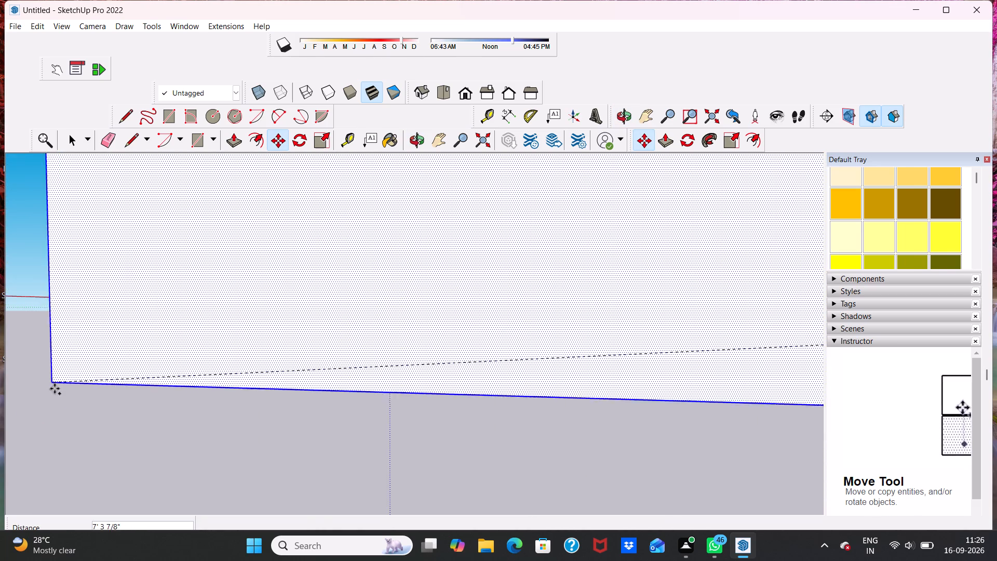
scroll(75, 394, down, 11)
scroll(123, 398, down, 3)
scroll(230, 427, up, 1)
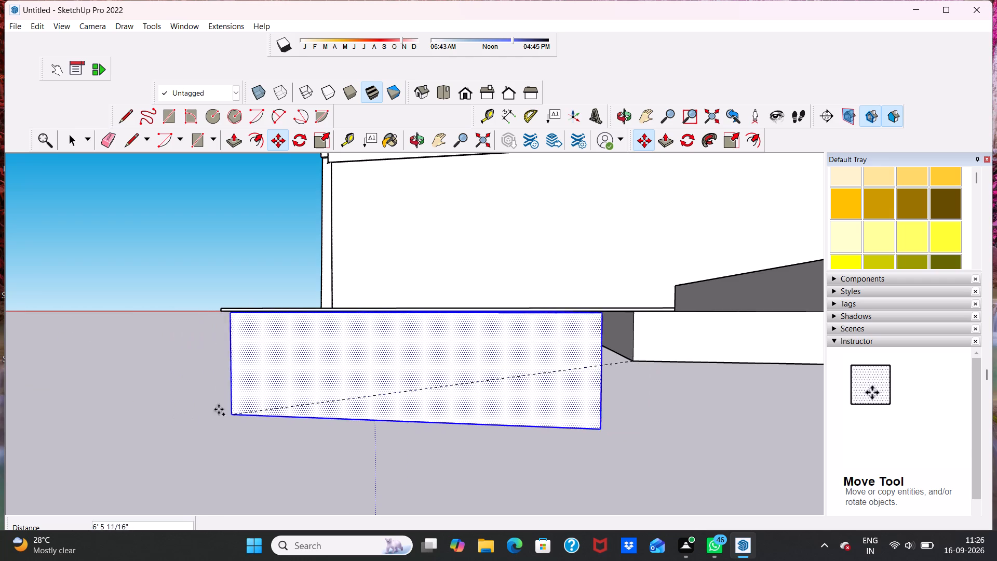
scroll(151, 480, down, 12)
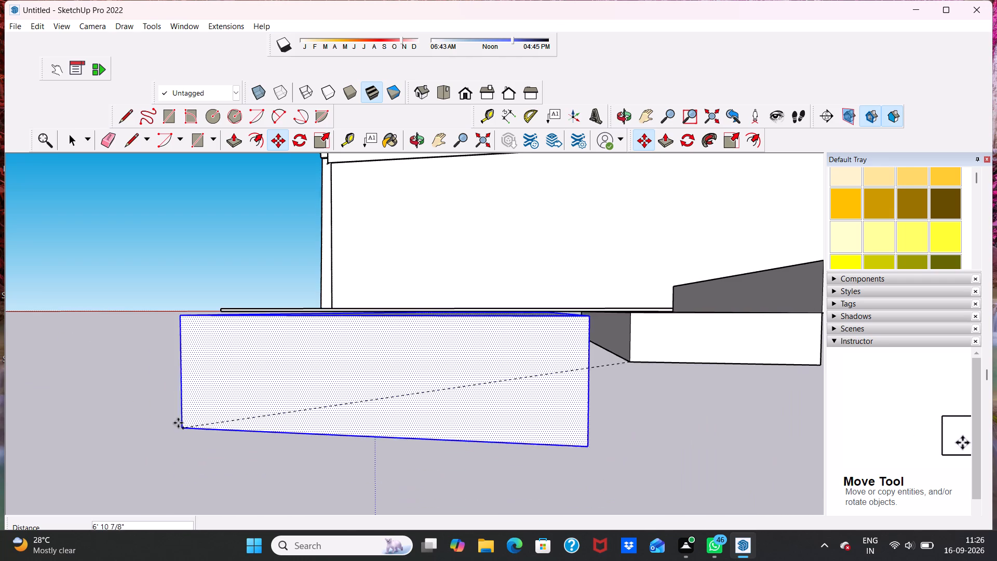
scroll(178, 423, down, 3)
scroll(239, 393, down, 4)
scroll(211, 337, down, 5)
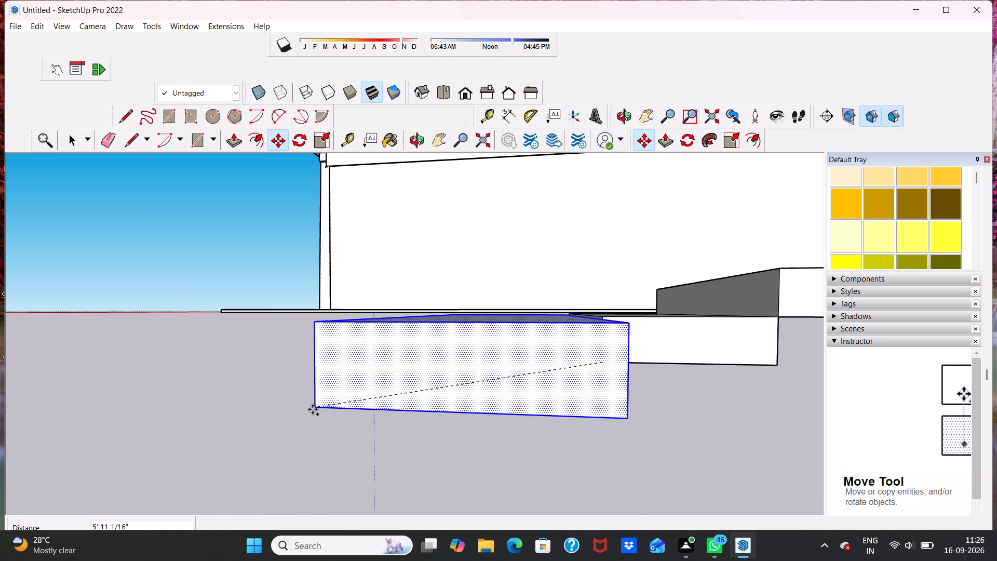
click(234, 421)
Move the third block closer to the second, bringing its upper back corner toward the second block's lower front corner.
scroll(292, 404, down, 5)
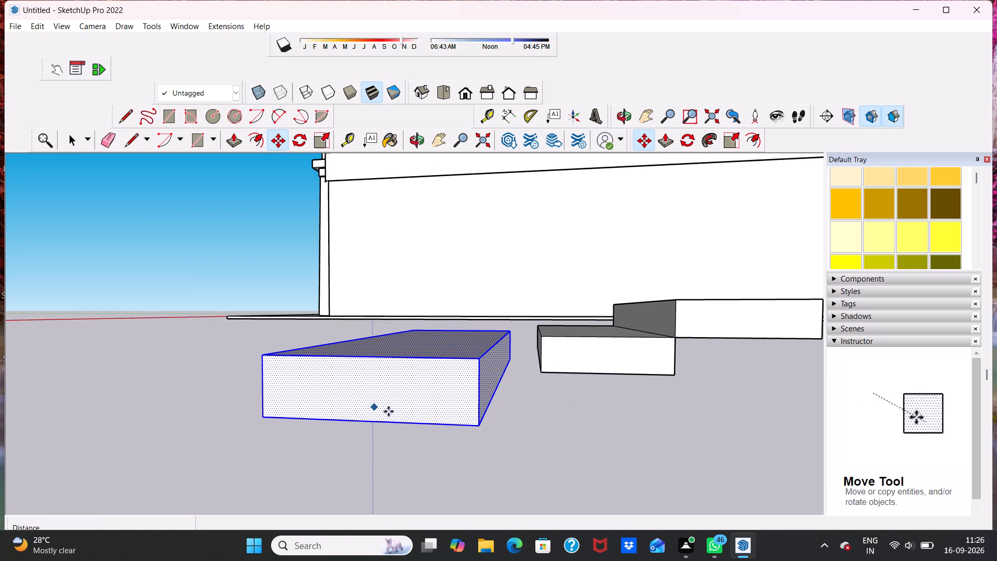
scroll(469, 425, up, 1)
drag(479, 425, 503, 401)
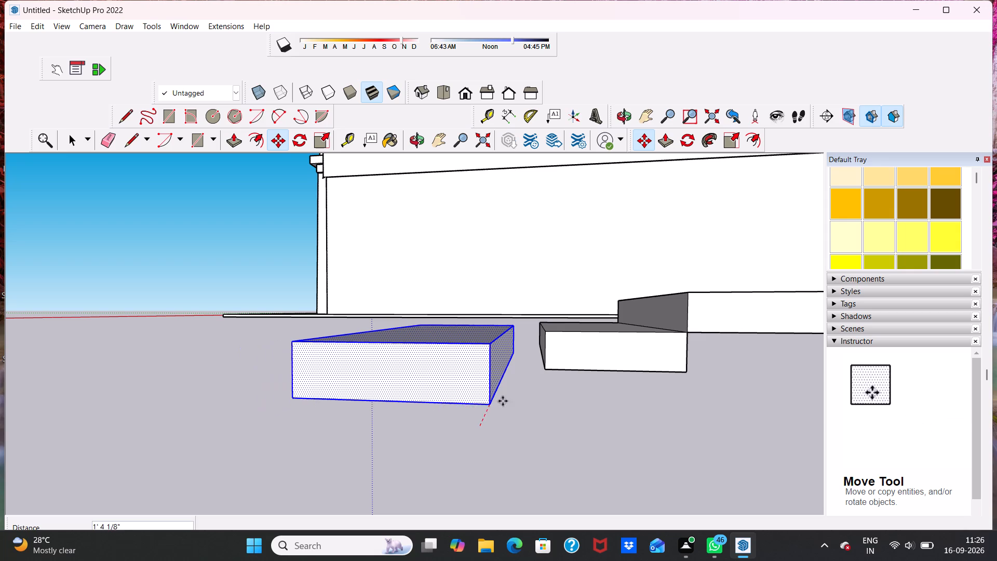
drag(503, 401, 550, 430)
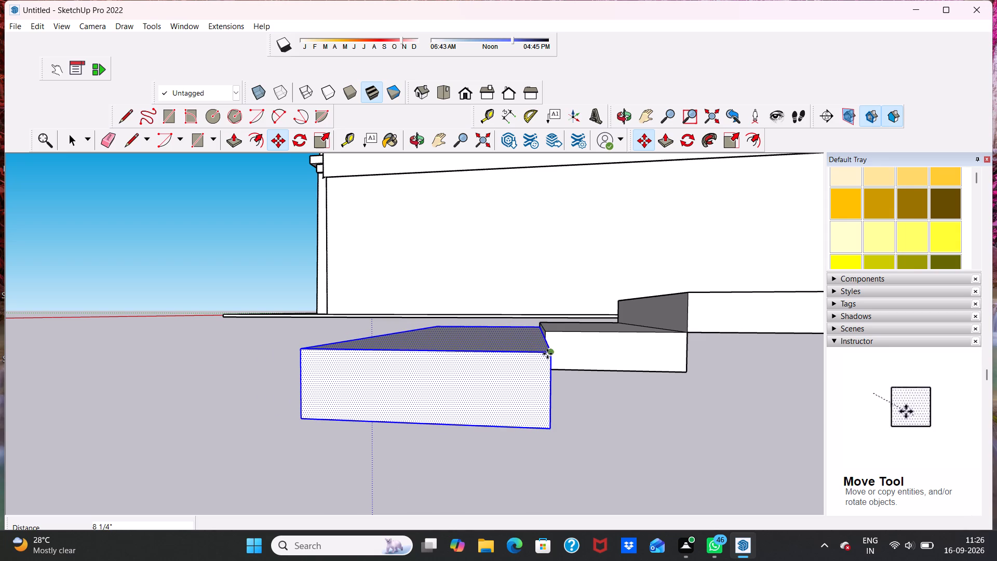
drag(548, 354, 536, 384)
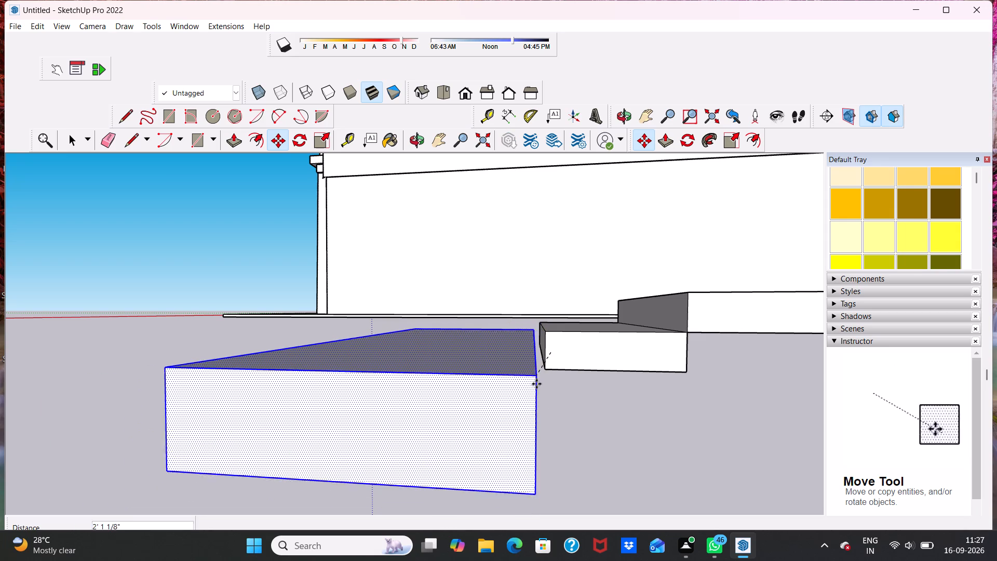
drag(536, 384, 545, 379)
Move the third block about 5' 8" lengthwise so its ends line up in front of the second block.
scroll(354, 390, down, 1)
middle_drag(354, 390, 380, 406)
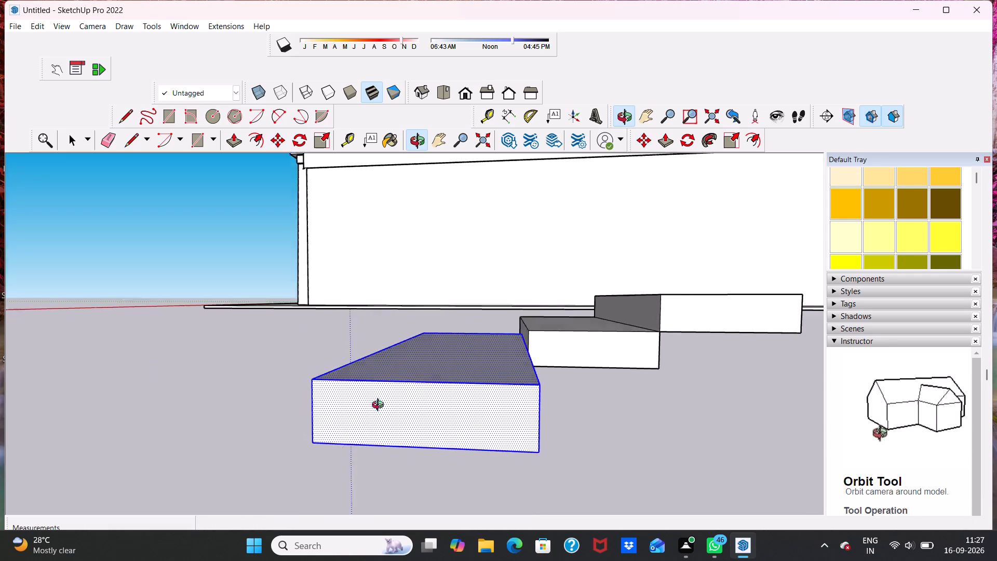
middle_drag(380, 406, 545, 451)
middle_drag(306, 369, 569, 424)
scroll(141, 409, up, 5)
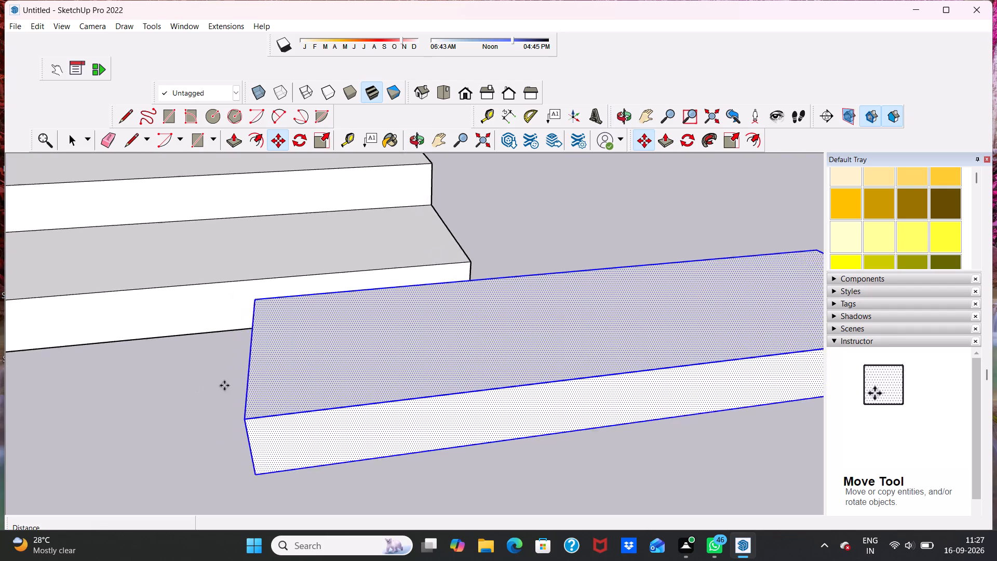
scroll(236, 379, down, 10)
scroll(354, 354, up, 1)
scroll(303, 348, down, 5)
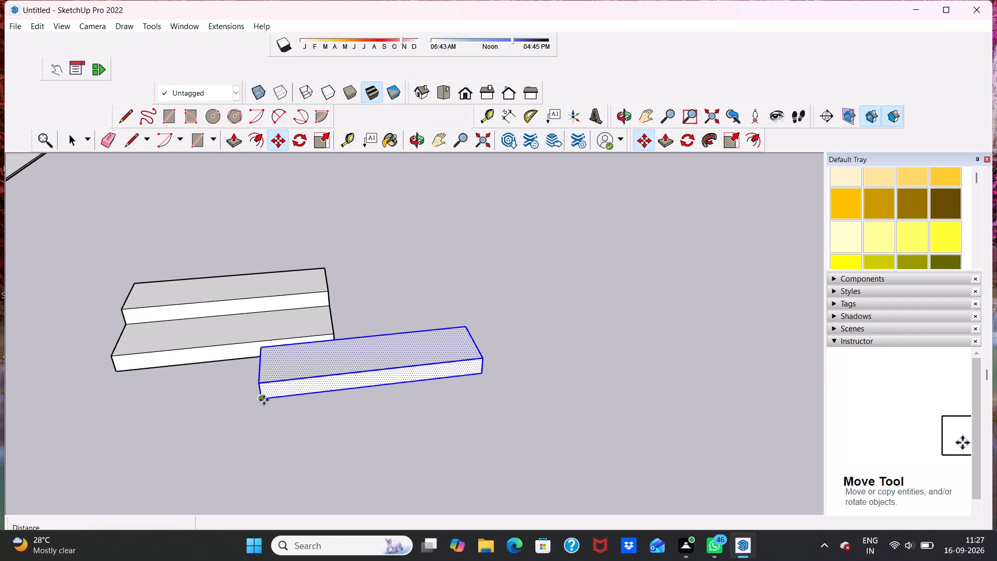
drag(264, 400, 105, 435)
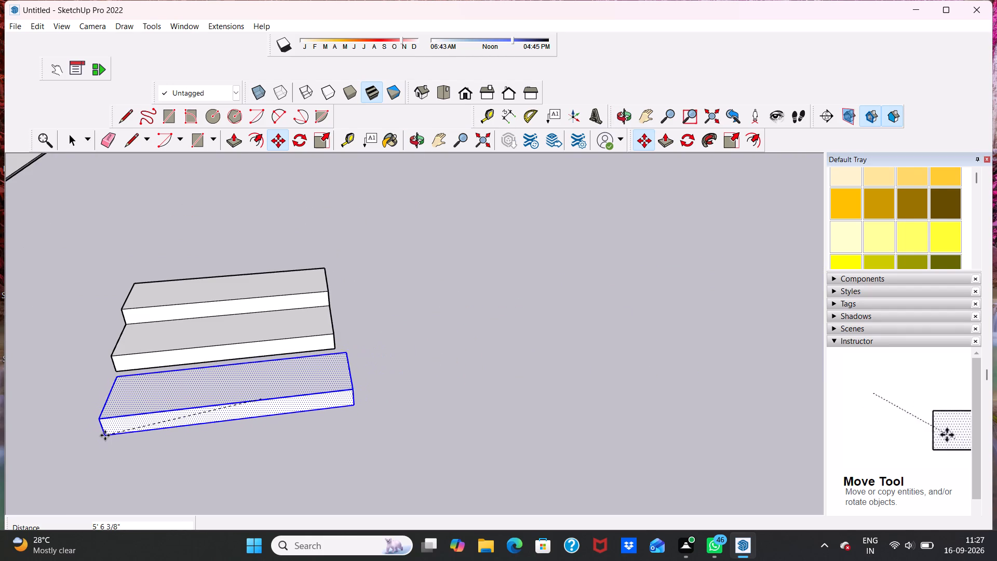
drag(105, 435, 102, 429)
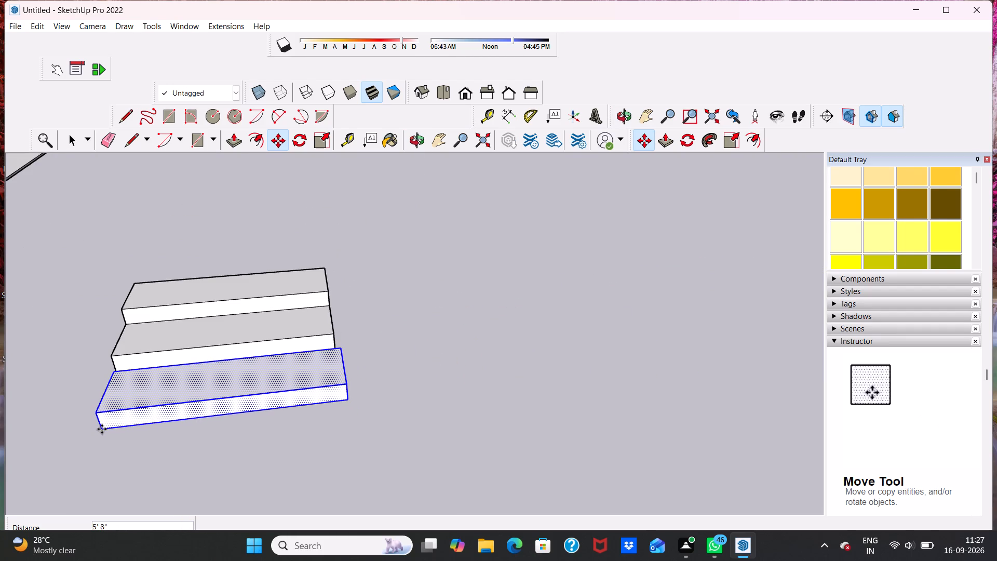
Move the third block back toward the second block, closing most of the gap between their lower corners.
middle_drag(213, 416, 0, 471)
scroll(280, 350, up, 2)
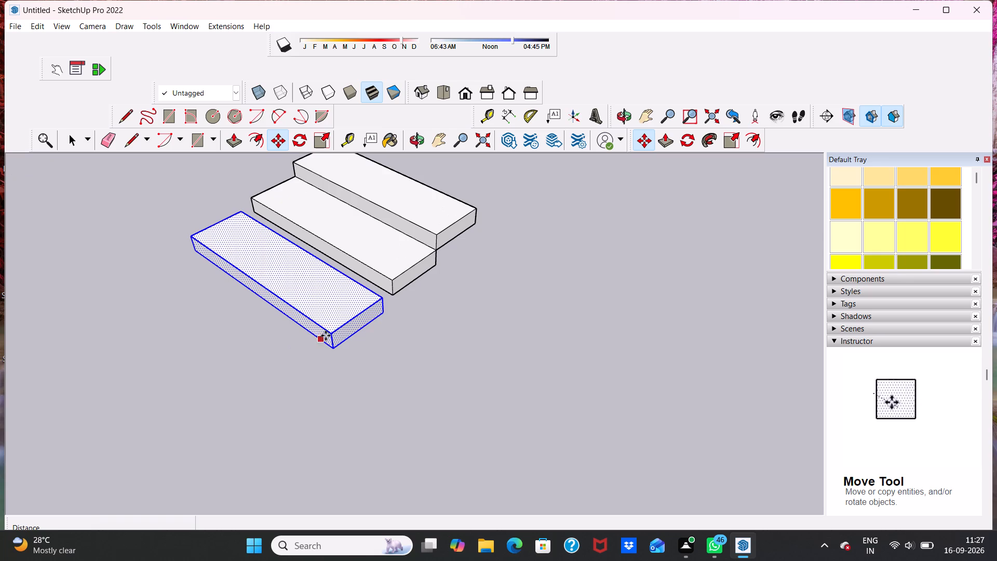
middle_drag(327, 335, 126, 373)
scroll(328, 303, up, 4)
scroll(385, 291, up, 1)
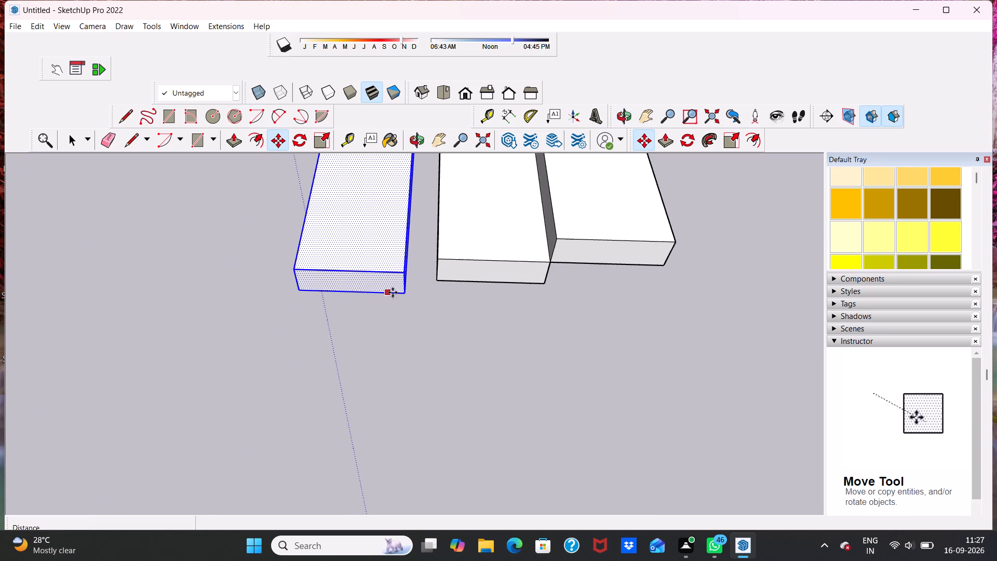
drag(405, 292, 435, 292)
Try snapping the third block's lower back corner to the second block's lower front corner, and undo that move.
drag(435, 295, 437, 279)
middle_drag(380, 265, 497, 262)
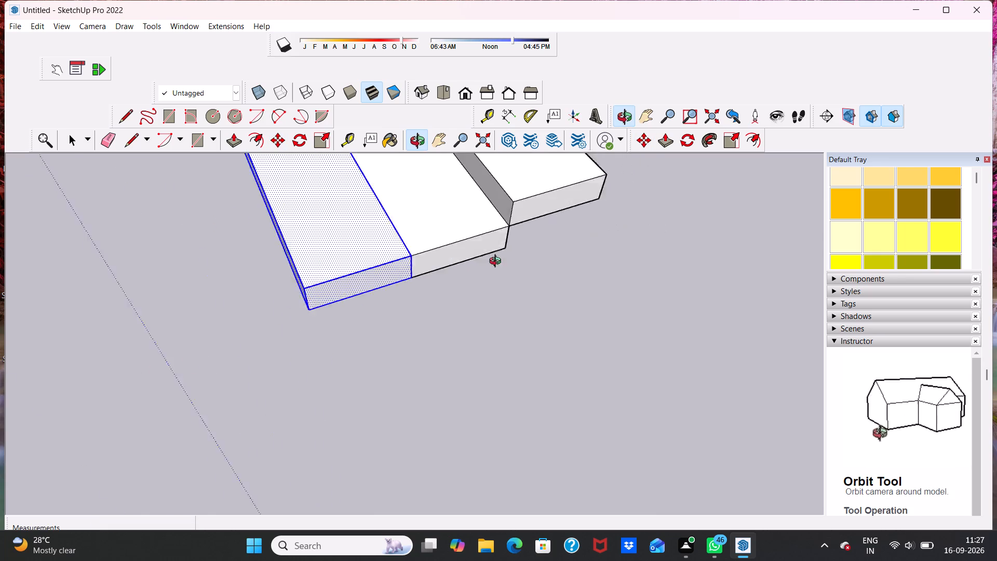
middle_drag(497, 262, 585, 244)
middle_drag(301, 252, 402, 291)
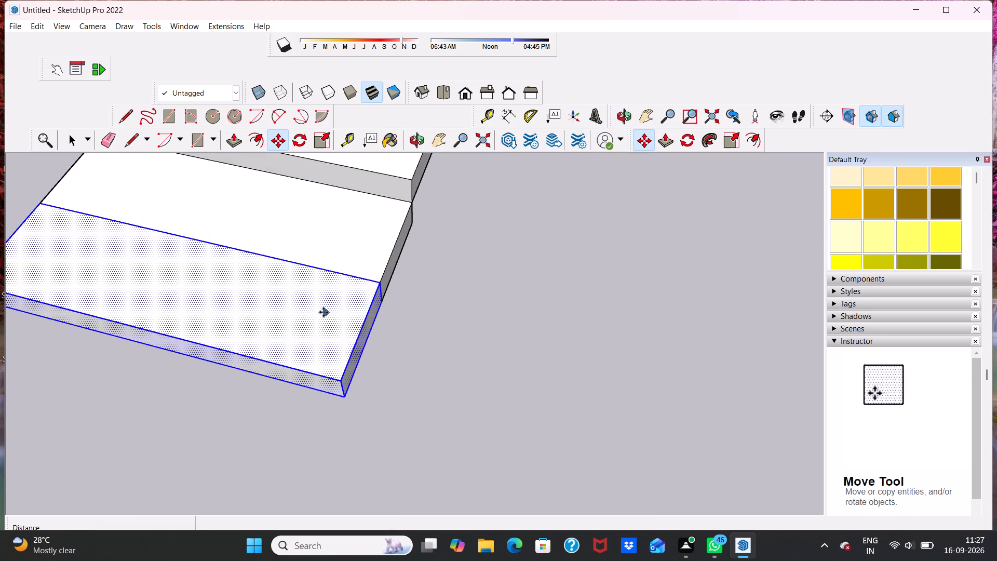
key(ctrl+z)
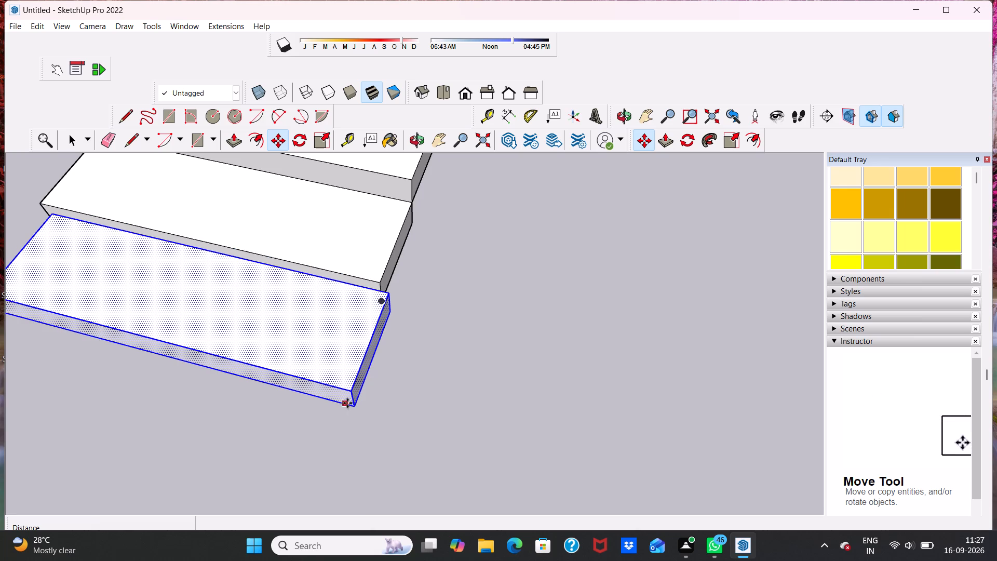
Move the third block about 3 1/8" so its upper back corner sits near the second block's lower front corner.
drag(355, 407, 345, 418)
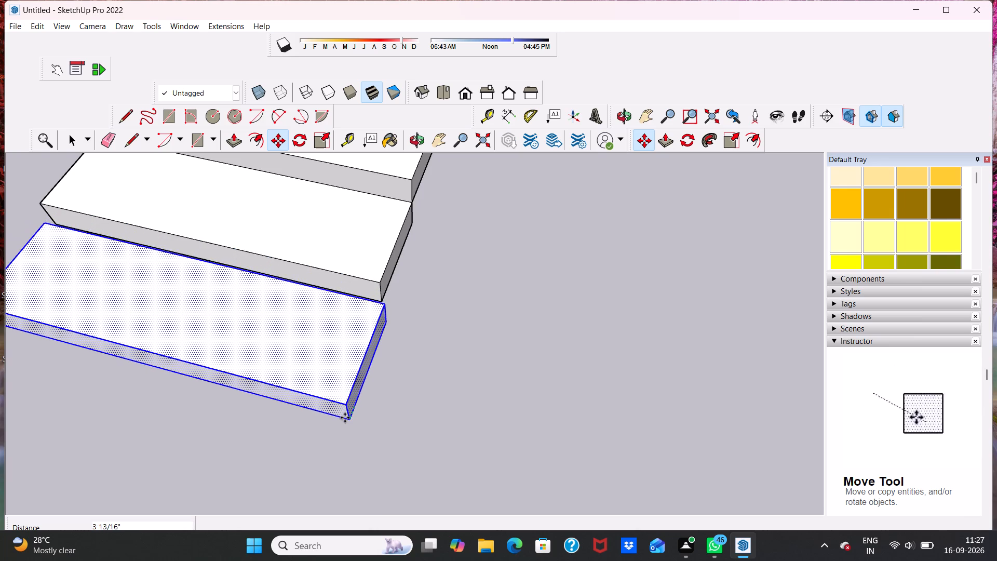
drag(345, 418, 346, 416)
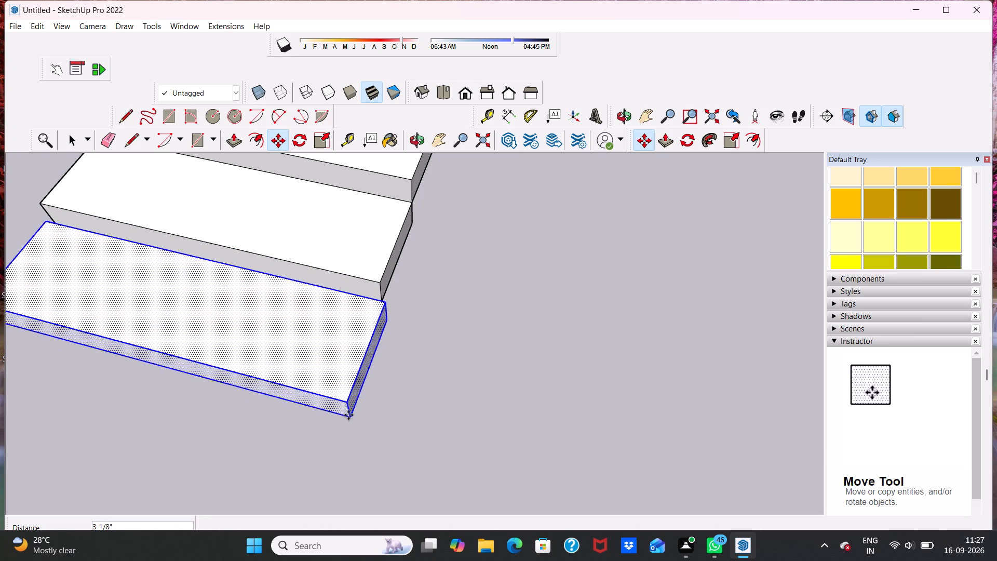
middle_drag(354, 394, 116, 355)
middle_drag(327, 336, 182, 253)
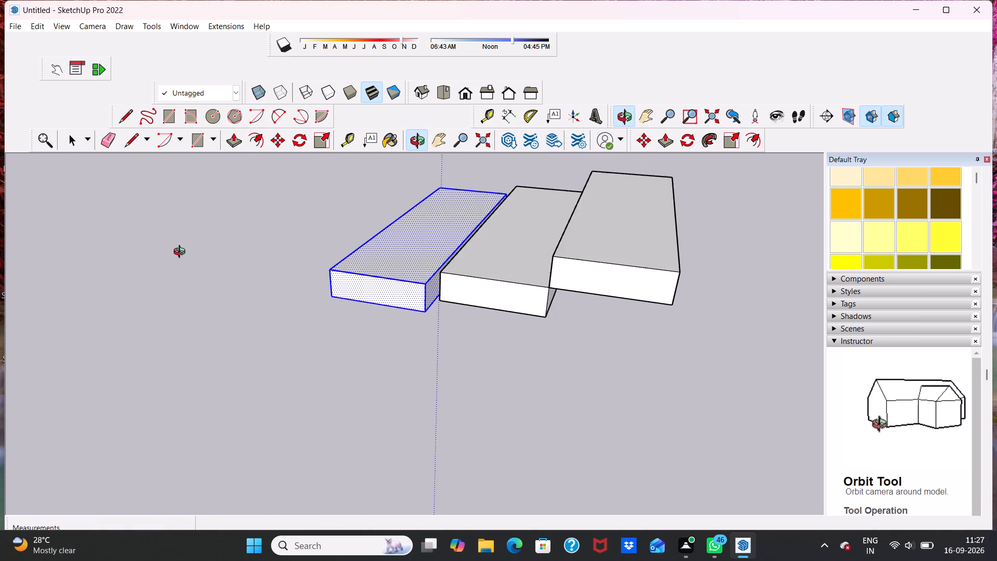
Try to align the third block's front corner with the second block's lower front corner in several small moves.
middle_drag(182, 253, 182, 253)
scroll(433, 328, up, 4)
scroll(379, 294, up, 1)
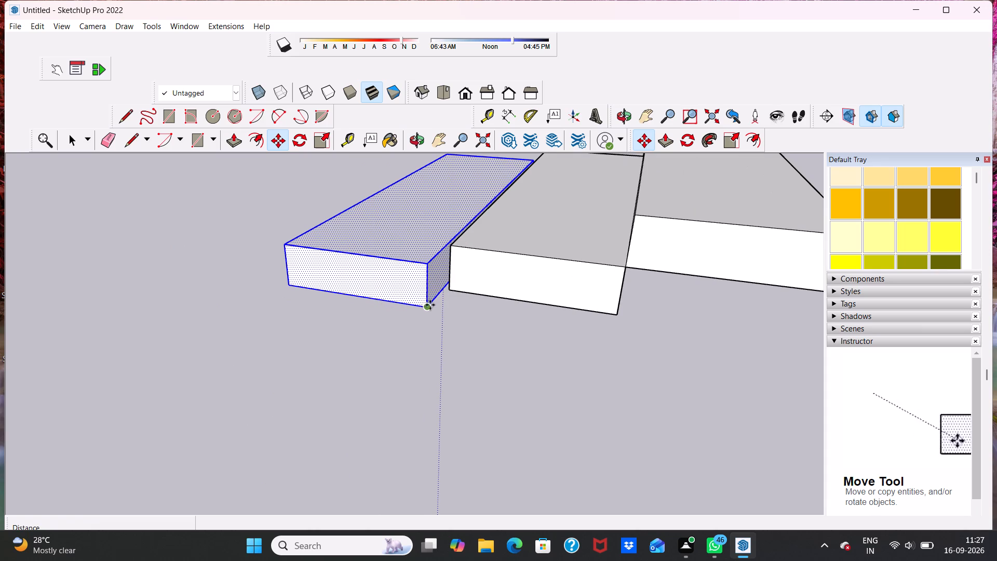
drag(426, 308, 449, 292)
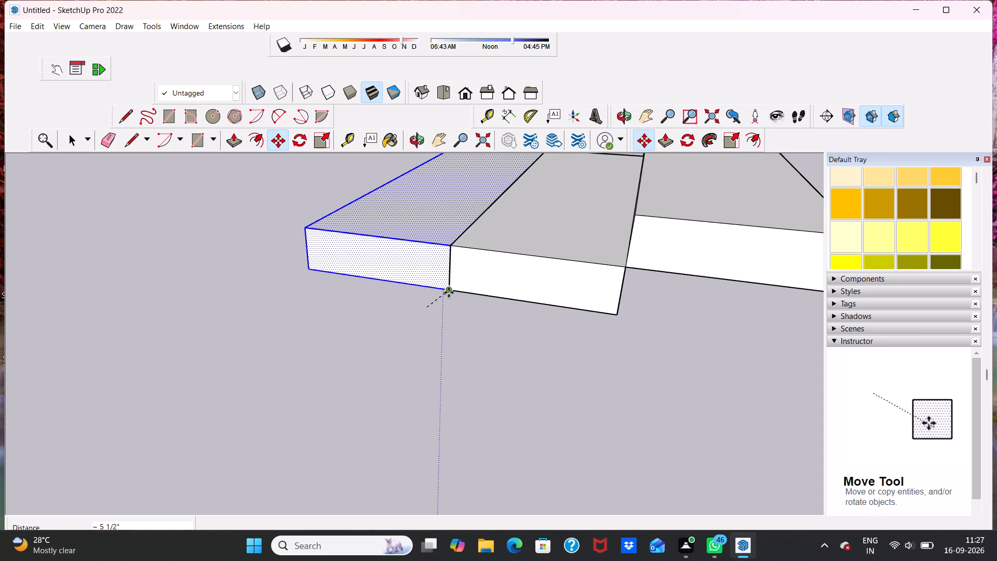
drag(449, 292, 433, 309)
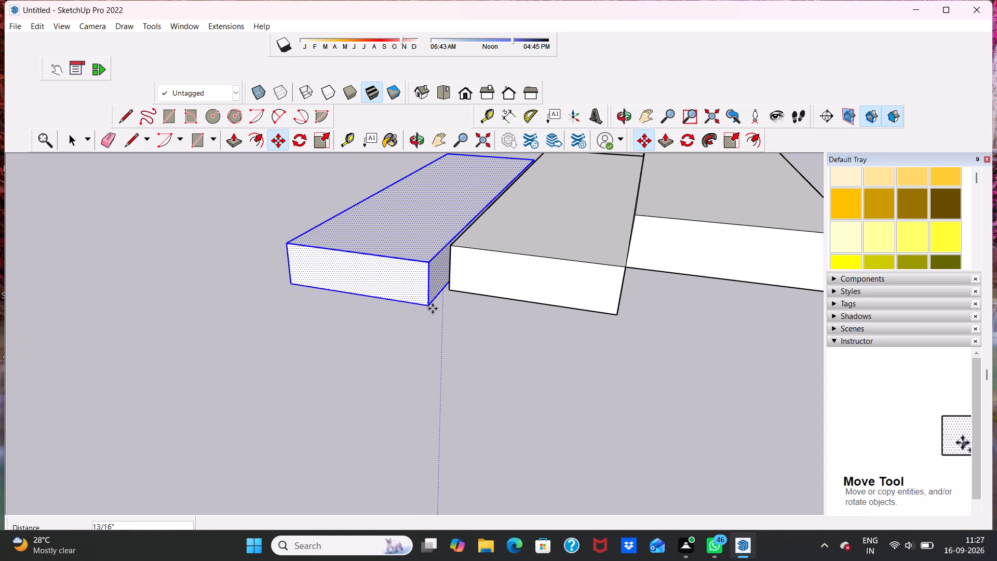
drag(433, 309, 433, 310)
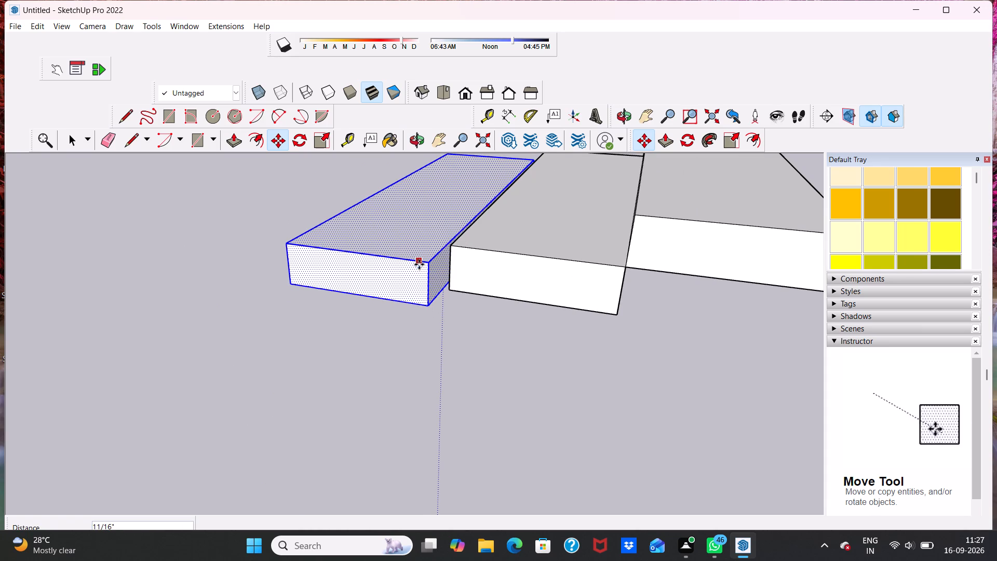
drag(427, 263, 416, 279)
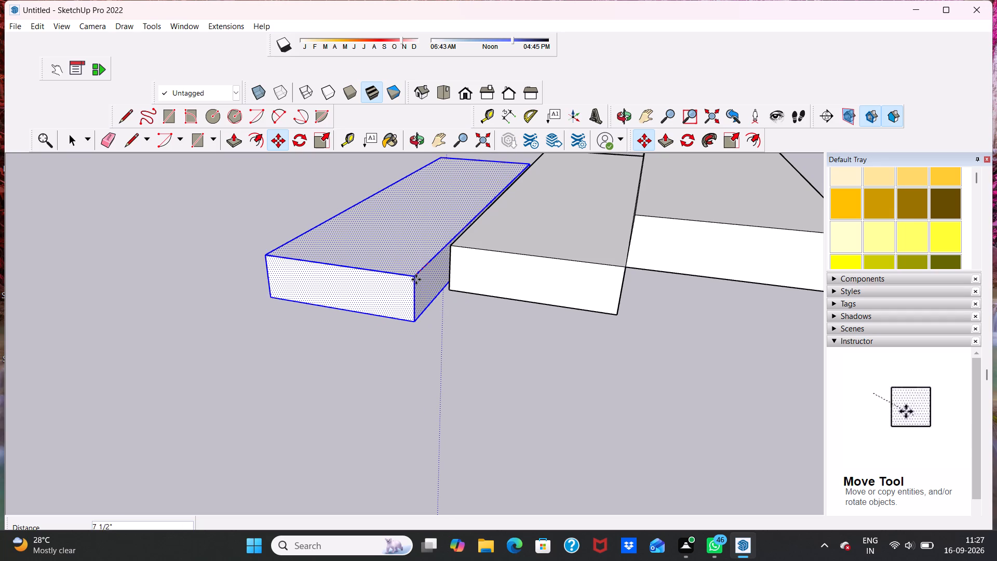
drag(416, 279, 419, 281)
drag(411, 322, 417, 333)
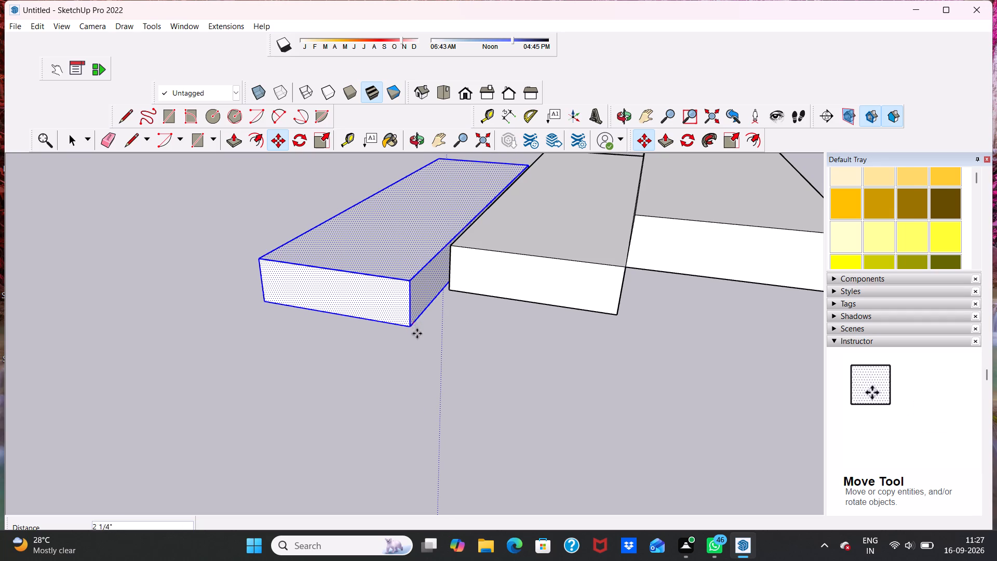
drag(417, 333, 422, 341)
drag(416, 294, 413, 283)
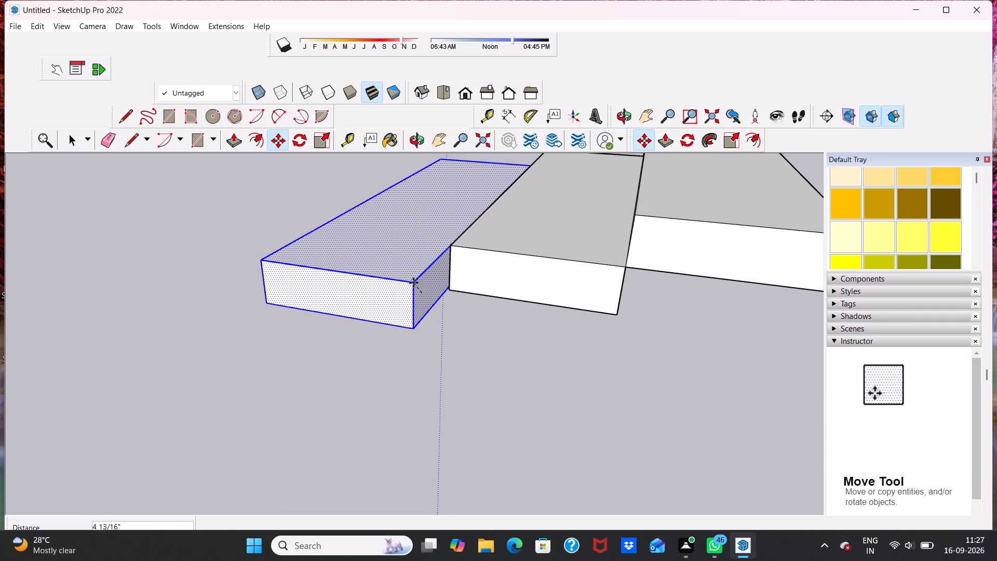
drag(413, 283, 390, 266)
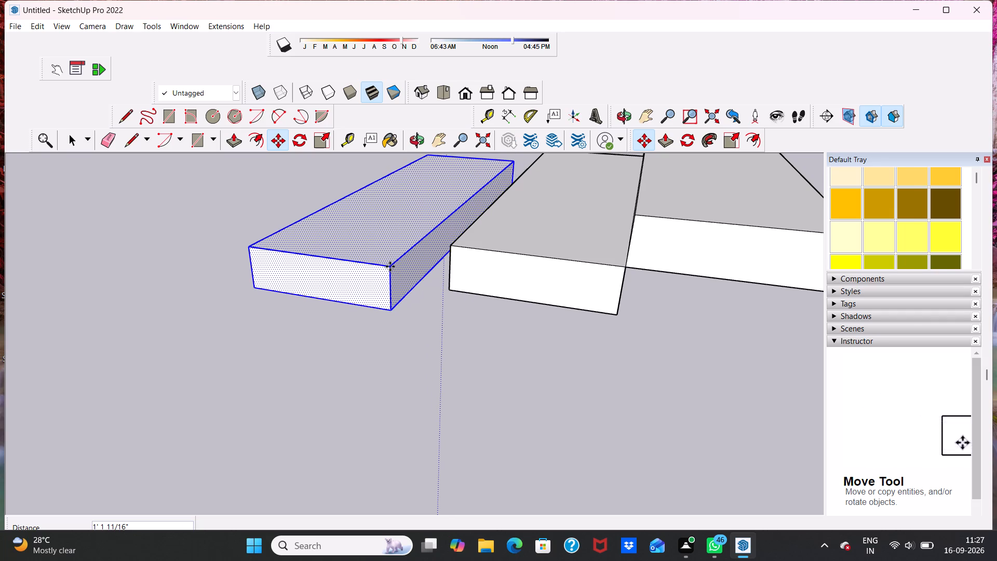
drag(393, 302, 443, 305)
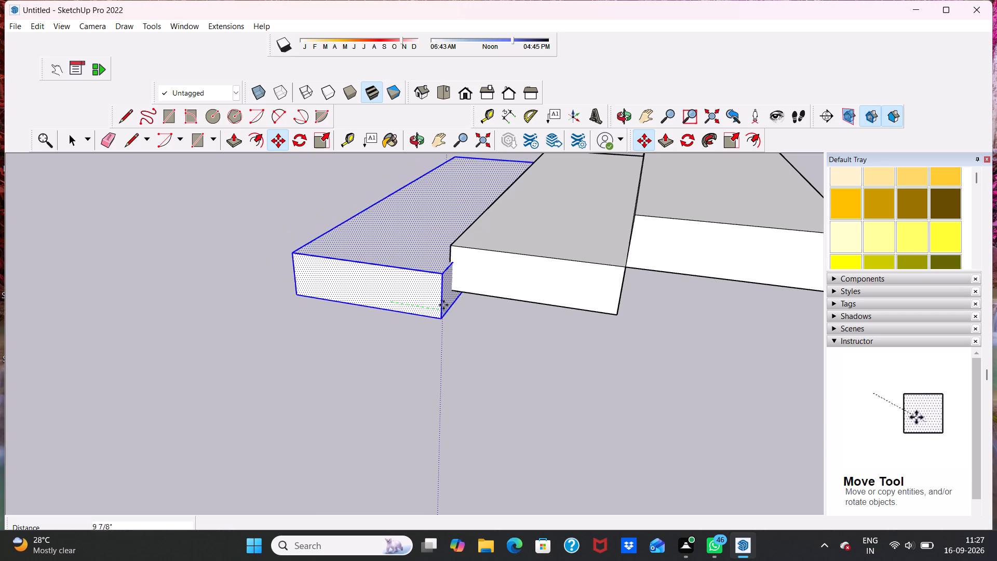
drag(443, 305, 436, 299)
Move the third block so its upper back corner meets the second block's lower front corner, forming the bottom step.
middle_drag(419, 292, 471, 300)
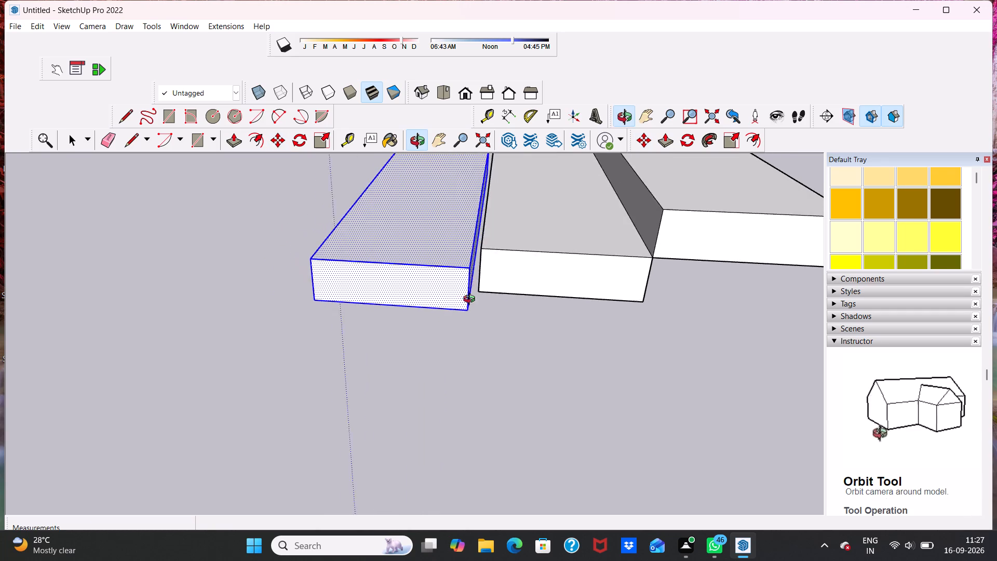
middle_drag(471, 300, 492, 306)
scroll(481, 296, up, 2)
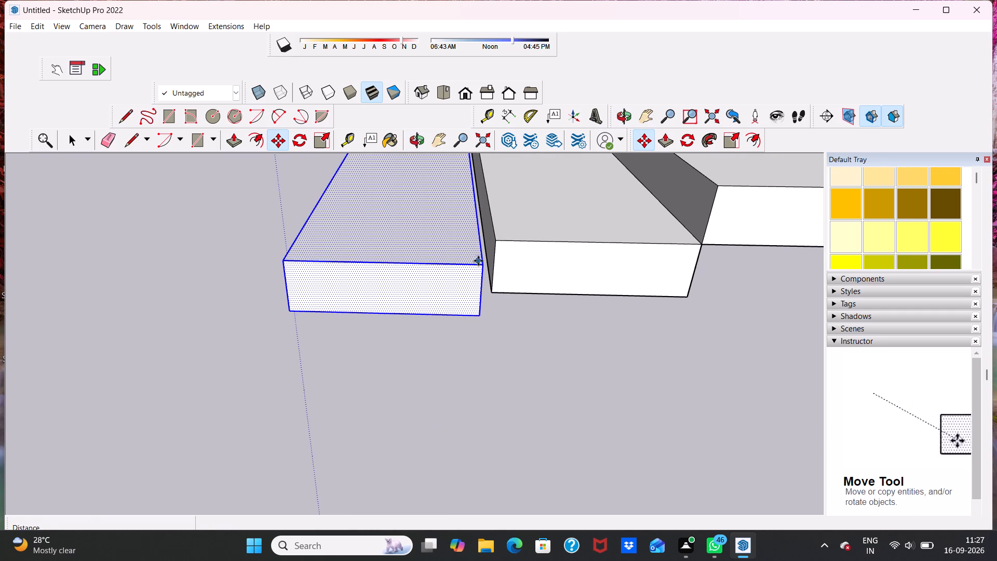
drag(481, 264, 497, 276)
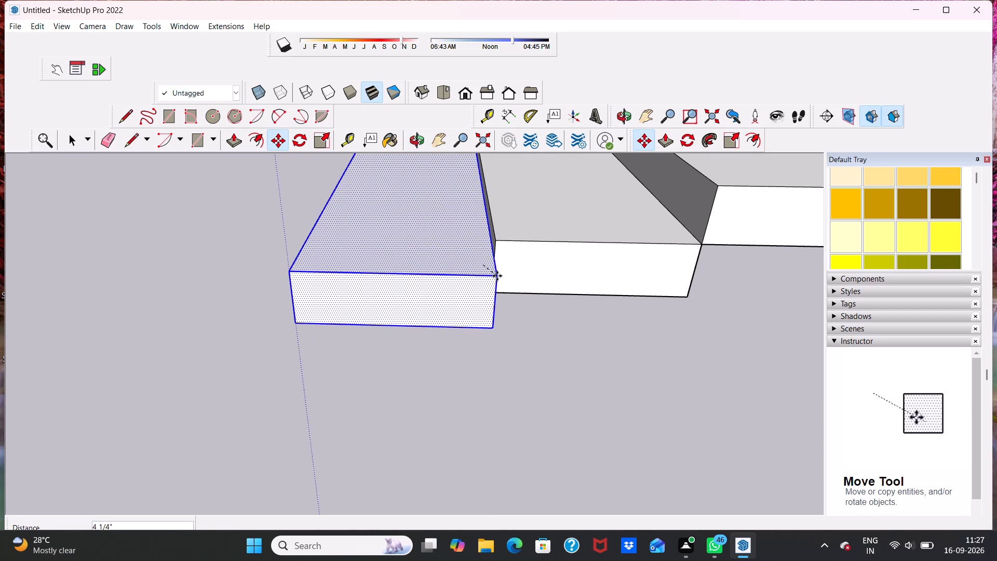
drag(497, 276, 490, 287)
click(490, 287)
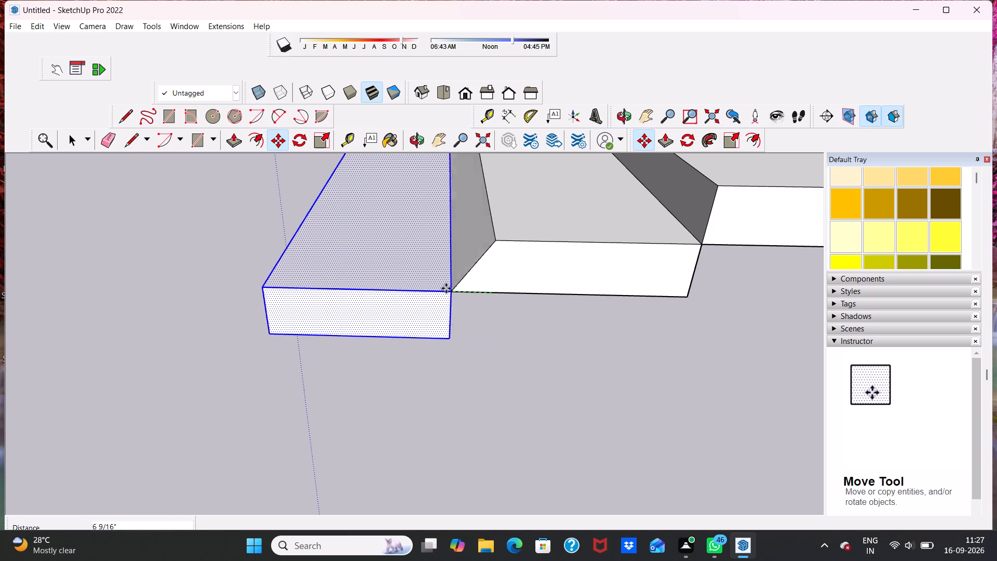
key(space)
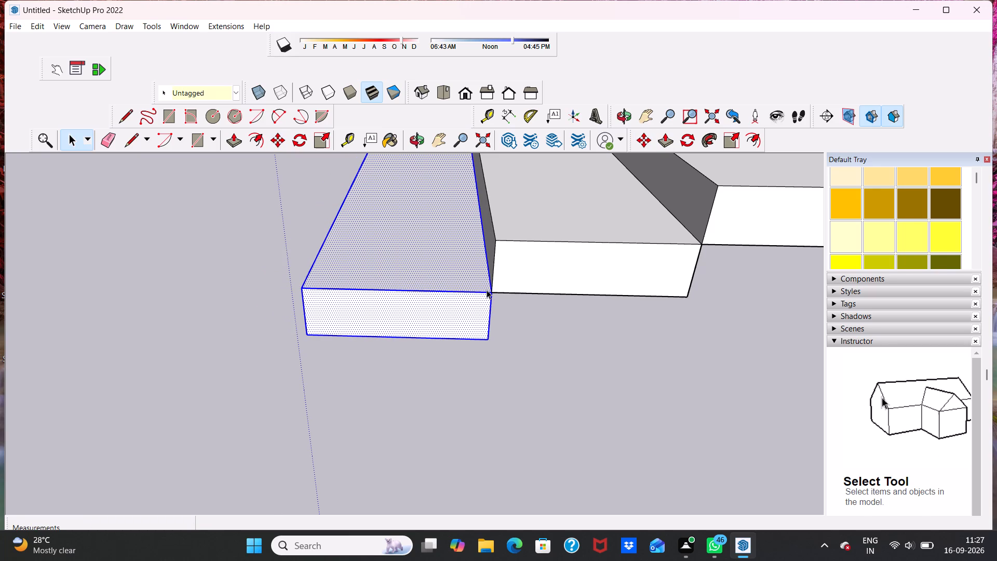
Select all connected geometry of the three stacked steps and make it a group.
middle_drag(402, 287, 598, 271)
scroll(352, 244, down, 4)
middle_drag(256, 265, 365, 270)
key(space)
key(space)
double_click(518, 294)
scroll(320, 293, down, 2)
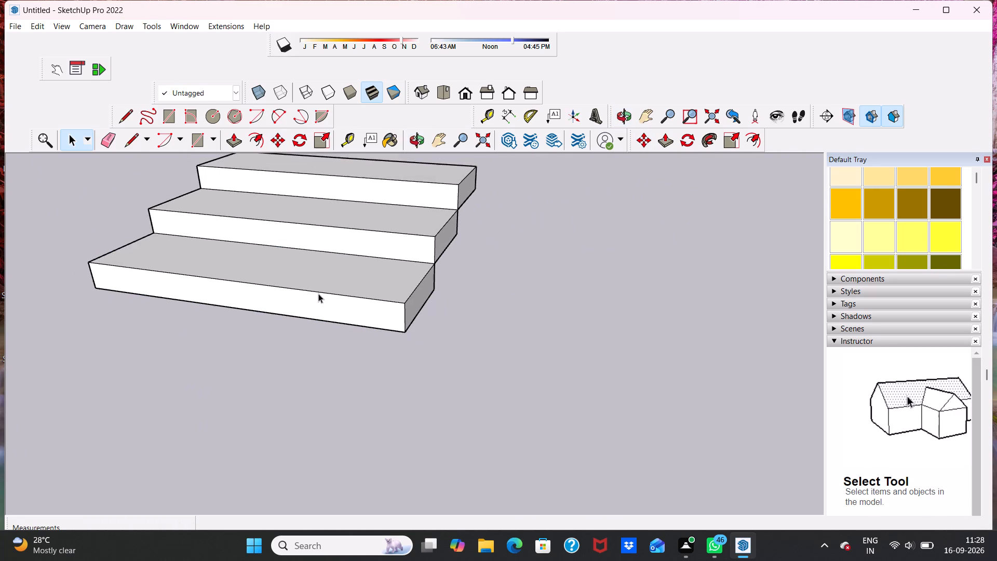
scroll(283, 289, down, 8)
middle_drag(271, 290, 442, 271)
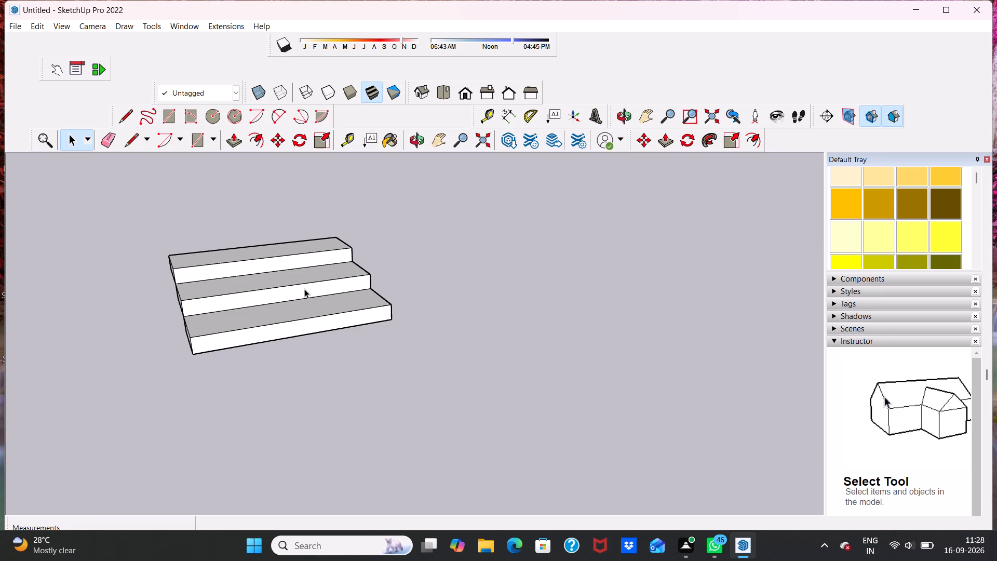
triple_click(304, 289)
right_click(431, 234)
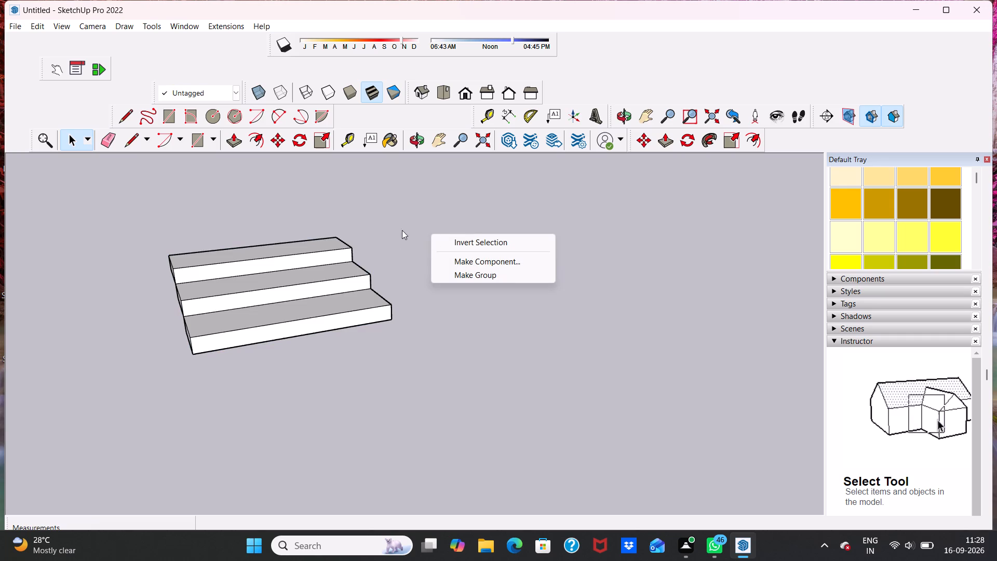
scroll(324, 220, up, 6)
click(386, 213)
scroll(208, 272, up, 11)
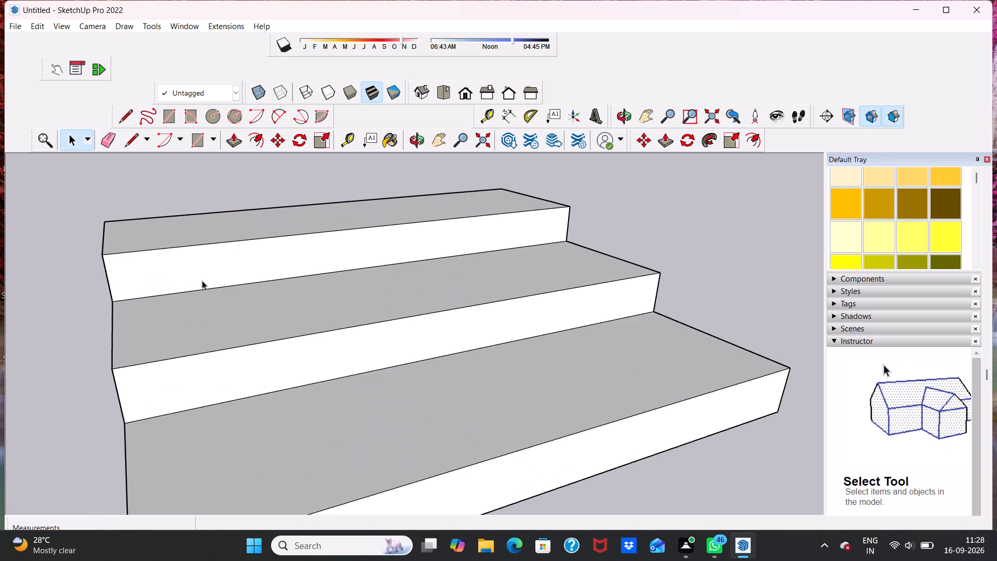
triple_click(202, 280)
right_click(201, 236)
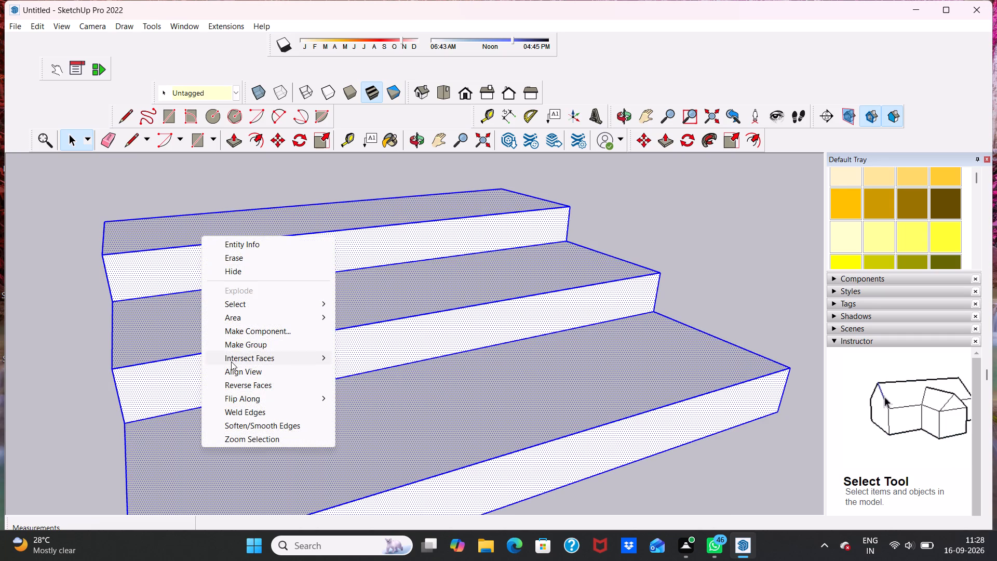
click(244, 345)
Move the stair group about 46' 1 3/8" by its lower front corner onto the slab in front of the porch.
scroll(238, 339, down, 10)
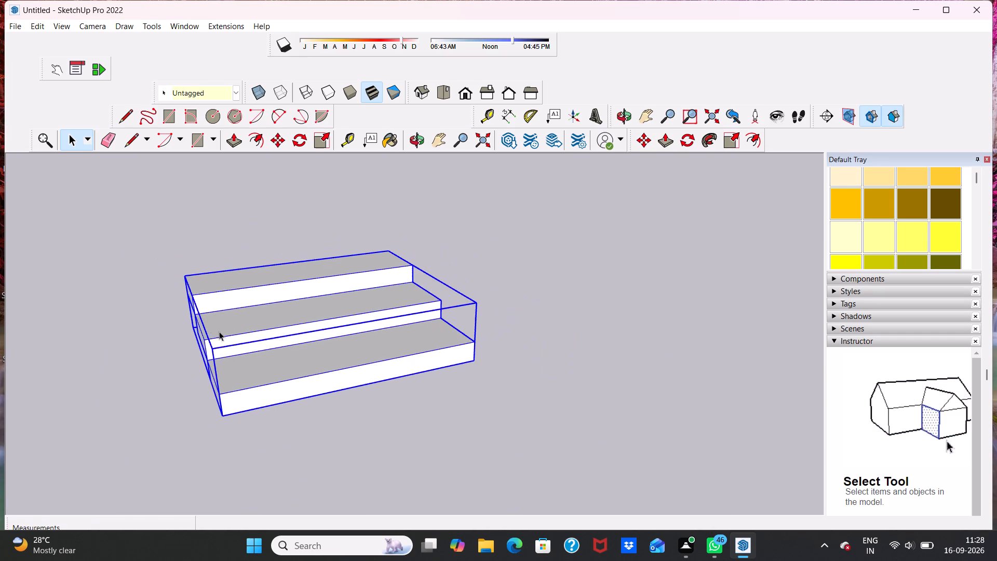
click(275, 137)
scroll(274, 209, down, 7)
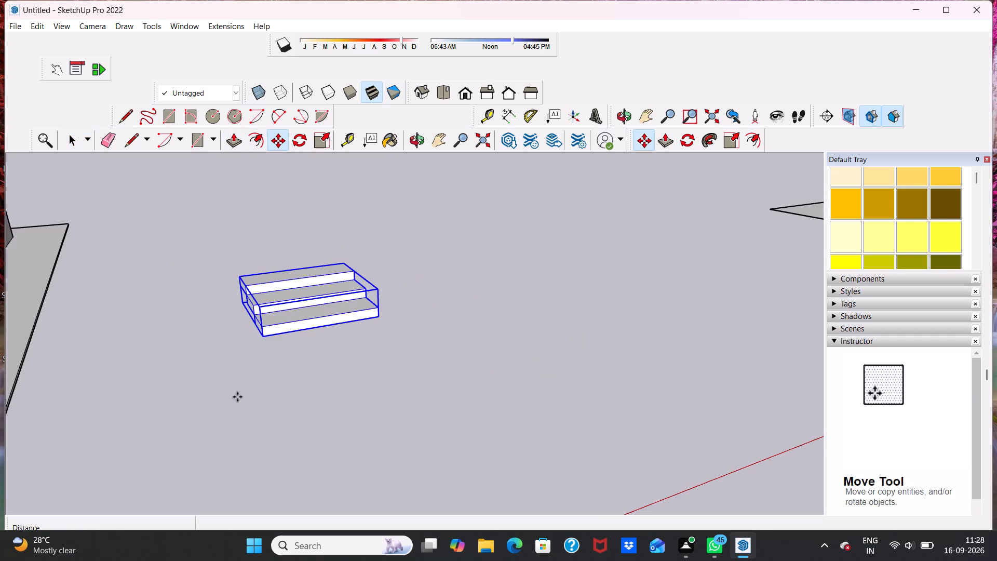
click(264, 336)
scroll(268, 335, down, 5)
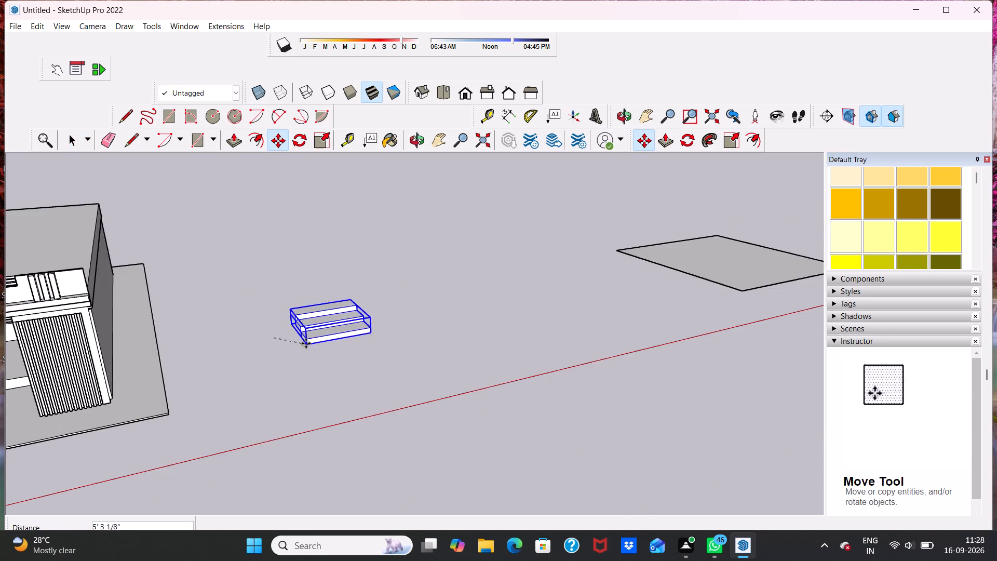
scroll(306, 343, down, 7)
scroll(40, 431, up, 4)
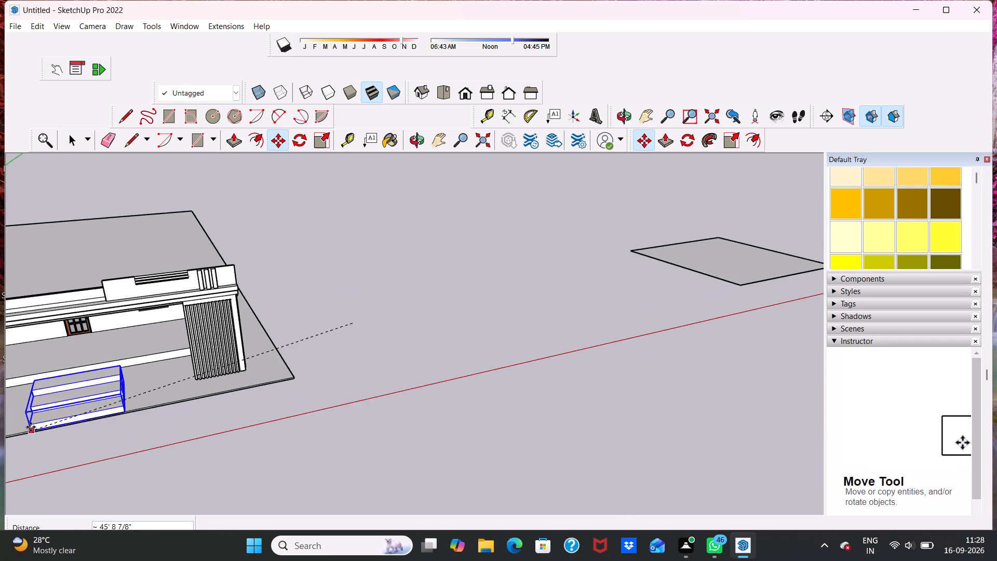
scroll(29, 420, up, 10)
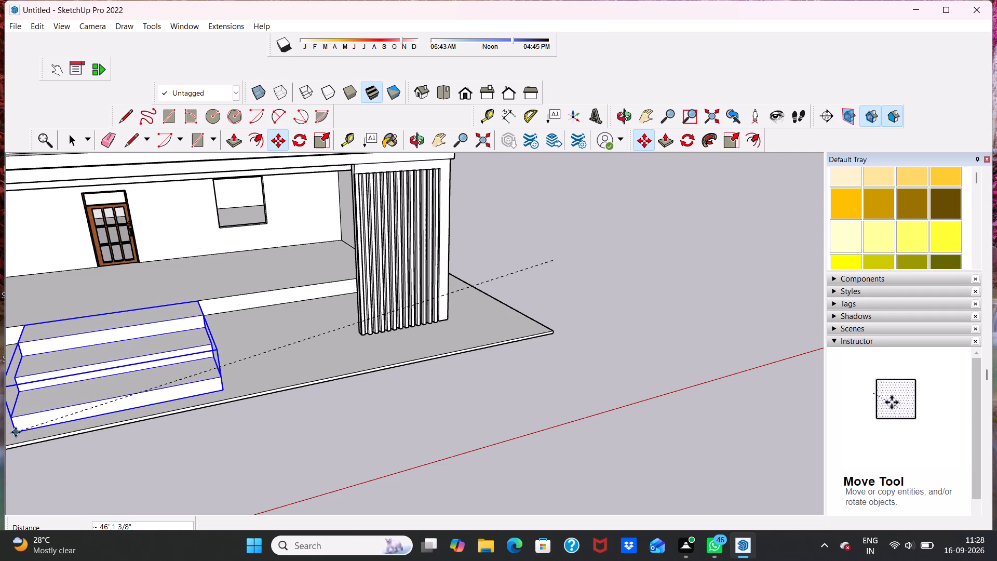
click(16, 432)
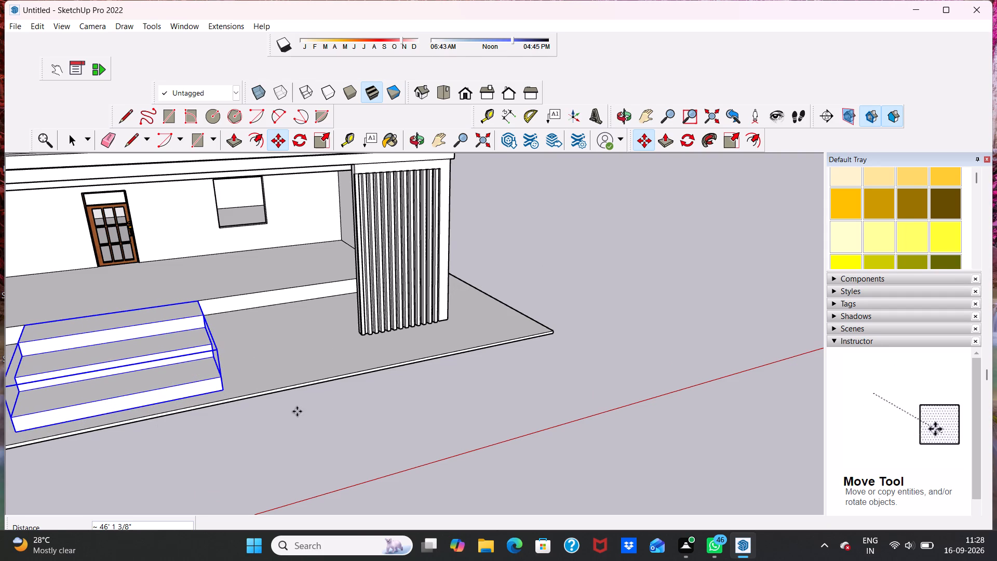
key(space)
click(312, 422)
drag(312, 424, 316, 433)
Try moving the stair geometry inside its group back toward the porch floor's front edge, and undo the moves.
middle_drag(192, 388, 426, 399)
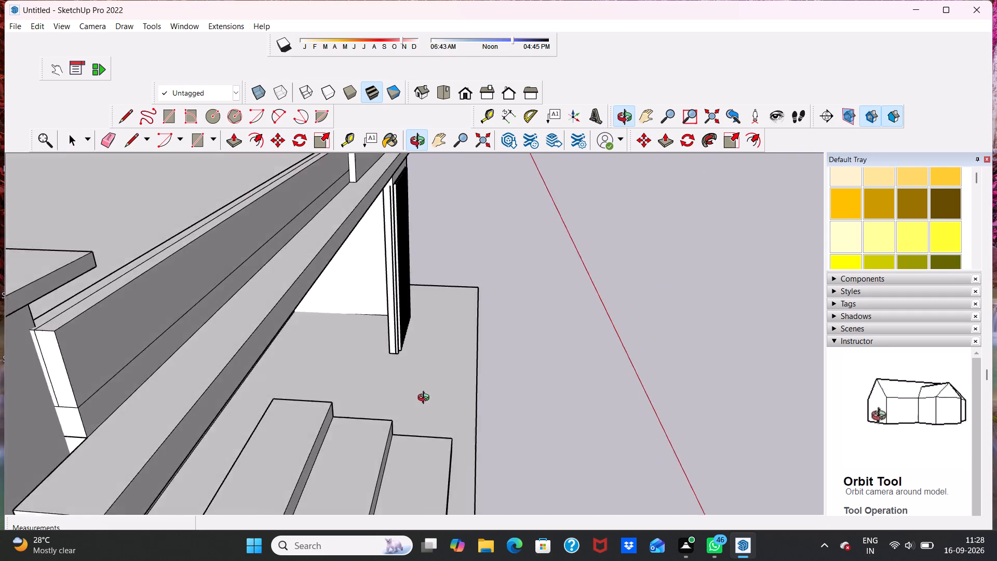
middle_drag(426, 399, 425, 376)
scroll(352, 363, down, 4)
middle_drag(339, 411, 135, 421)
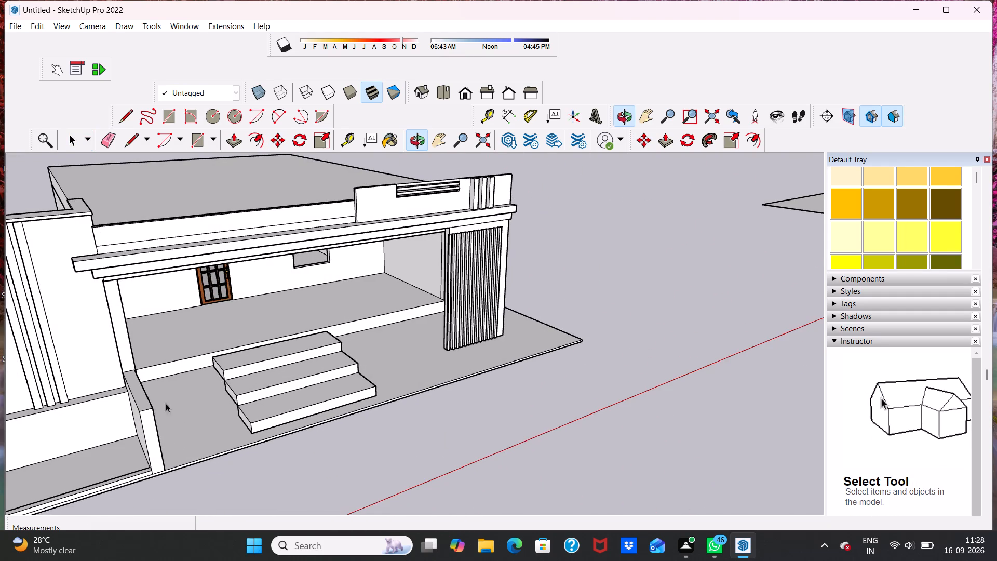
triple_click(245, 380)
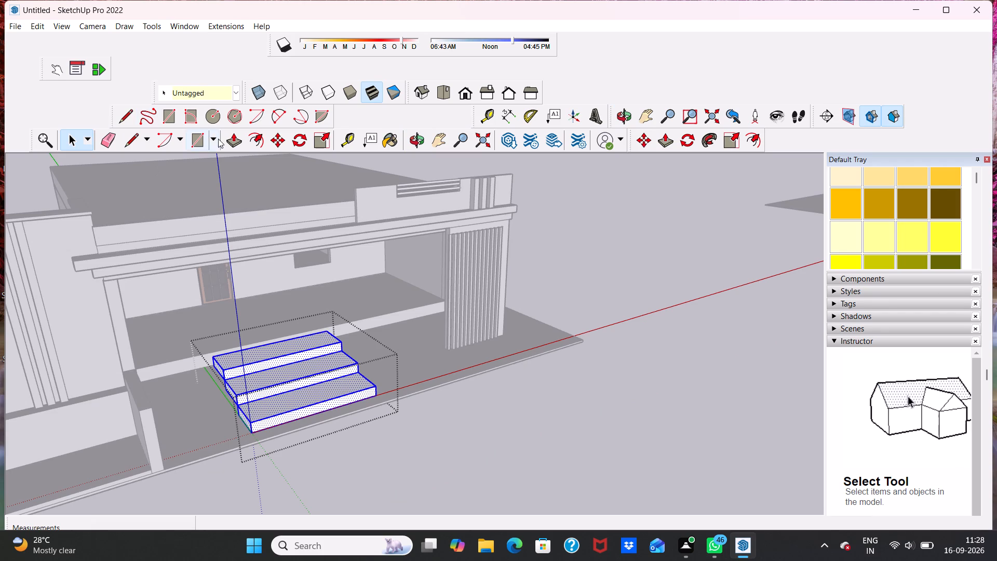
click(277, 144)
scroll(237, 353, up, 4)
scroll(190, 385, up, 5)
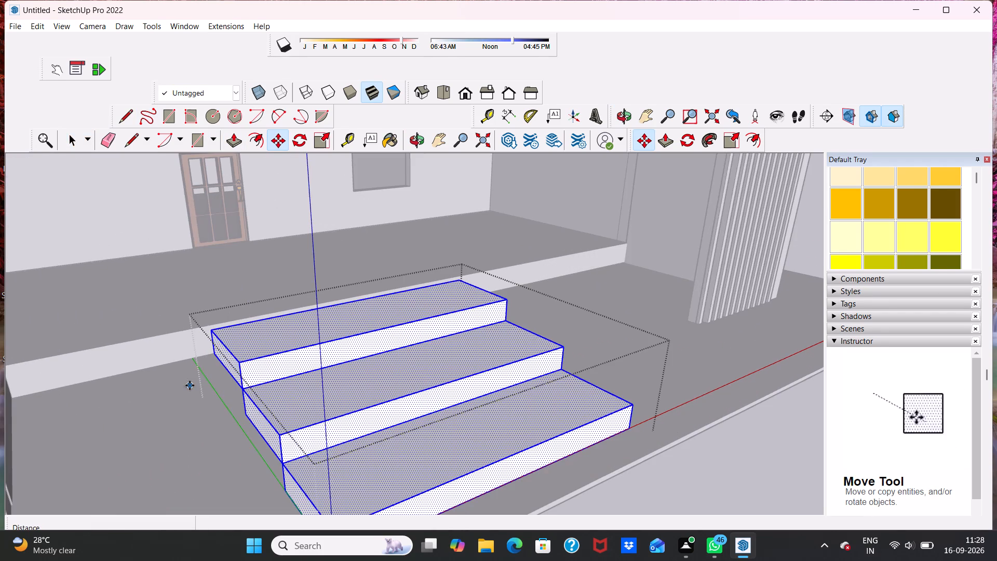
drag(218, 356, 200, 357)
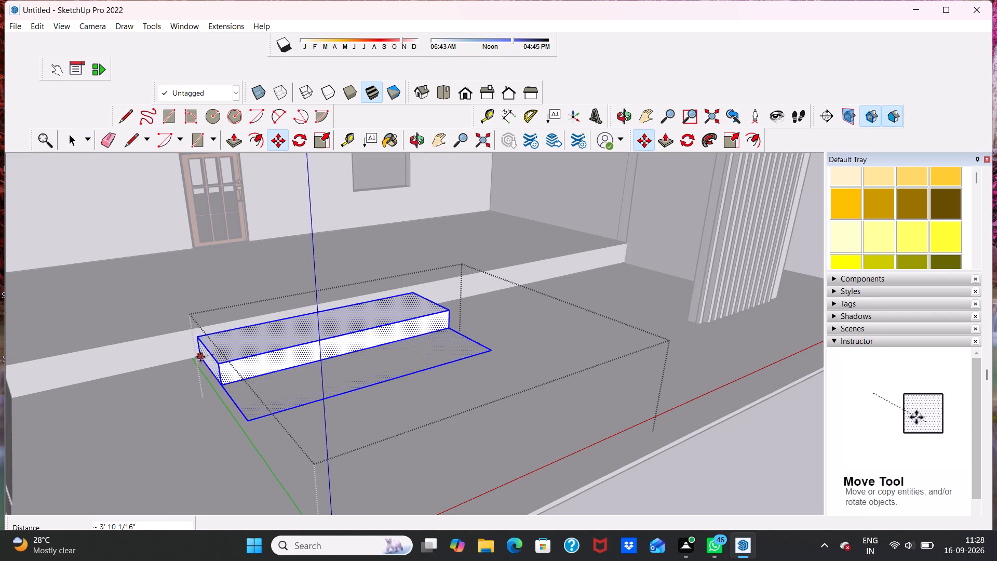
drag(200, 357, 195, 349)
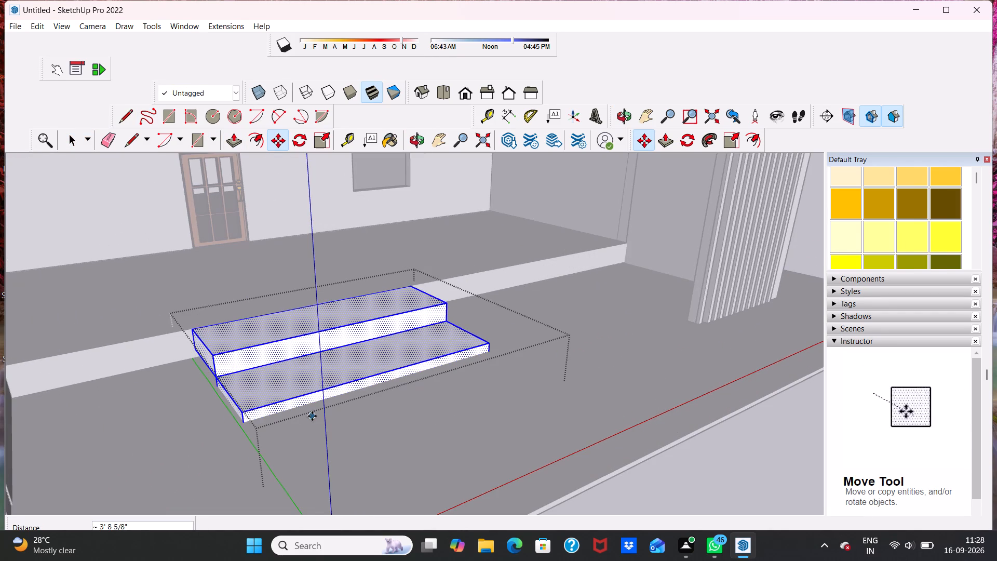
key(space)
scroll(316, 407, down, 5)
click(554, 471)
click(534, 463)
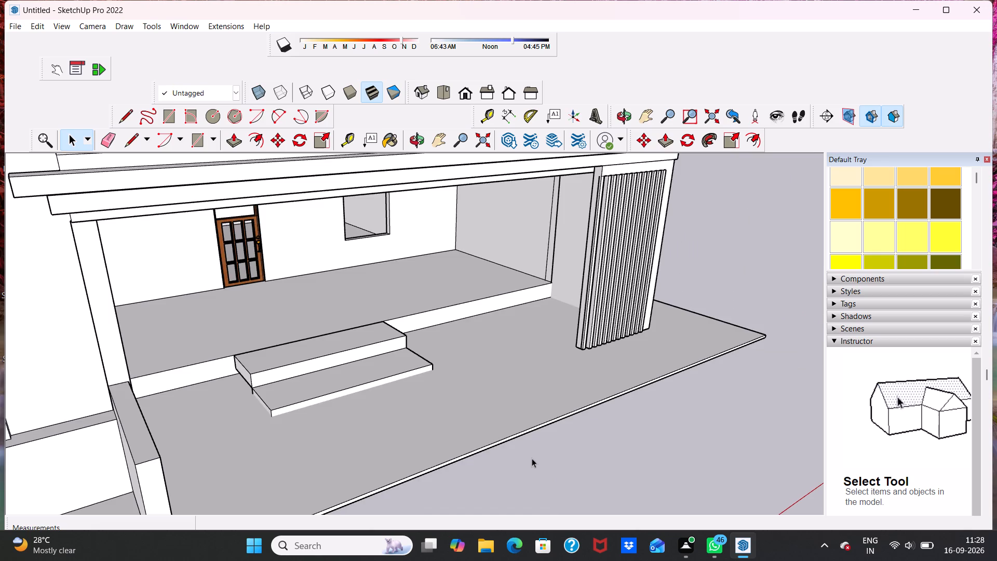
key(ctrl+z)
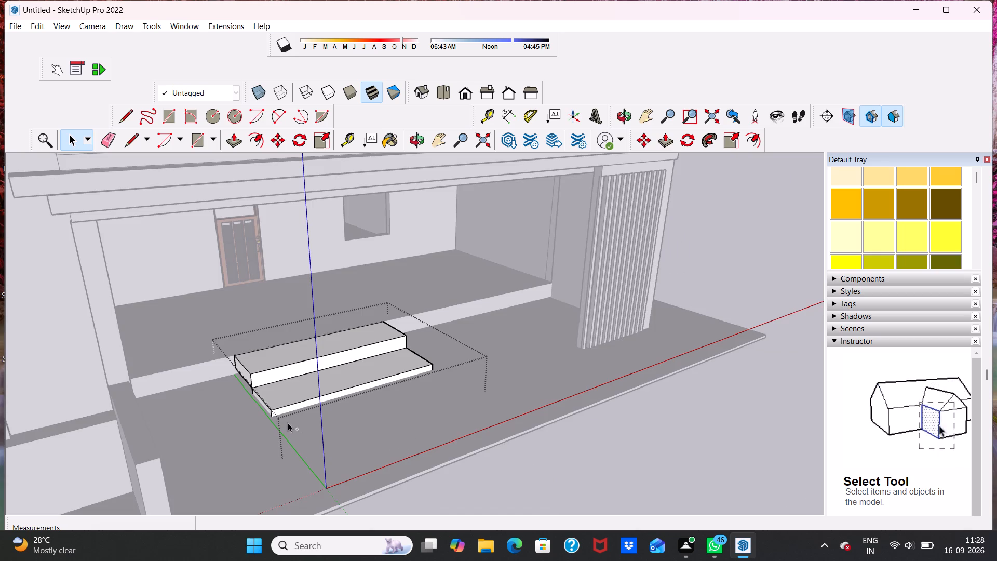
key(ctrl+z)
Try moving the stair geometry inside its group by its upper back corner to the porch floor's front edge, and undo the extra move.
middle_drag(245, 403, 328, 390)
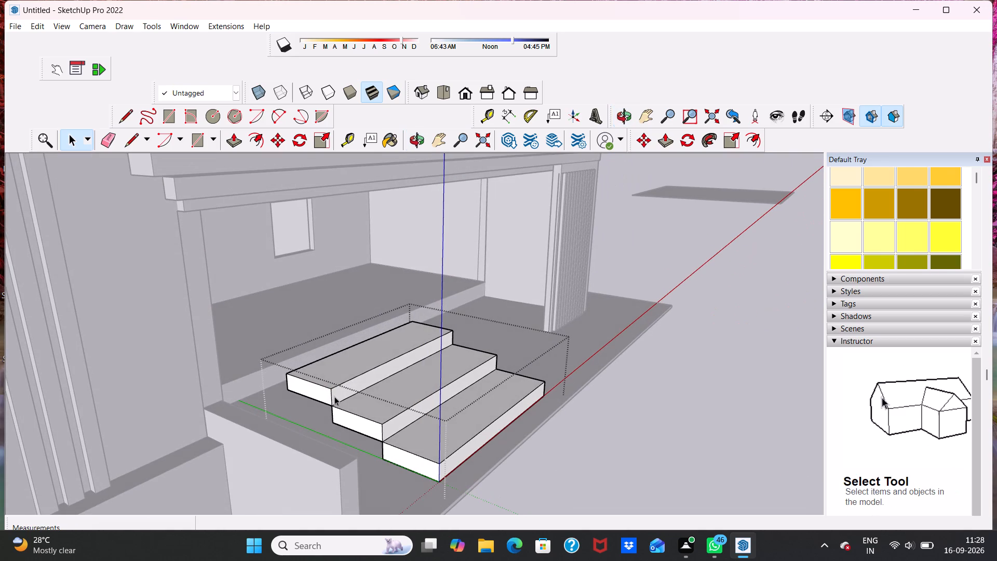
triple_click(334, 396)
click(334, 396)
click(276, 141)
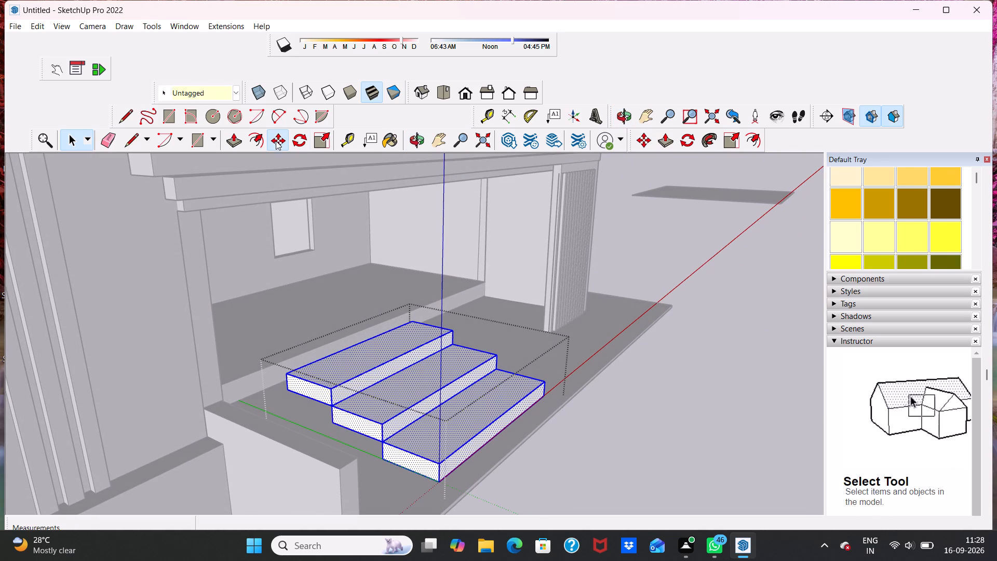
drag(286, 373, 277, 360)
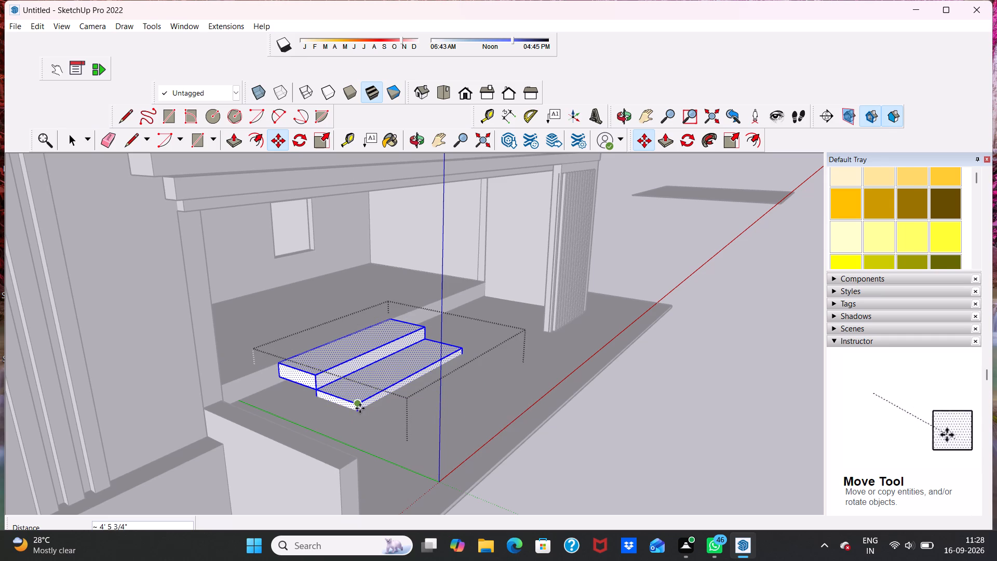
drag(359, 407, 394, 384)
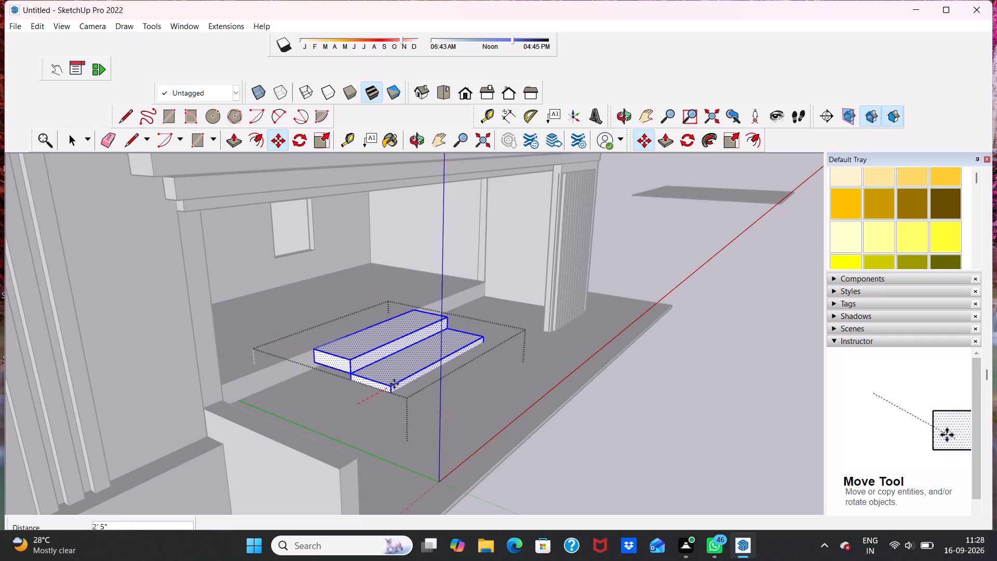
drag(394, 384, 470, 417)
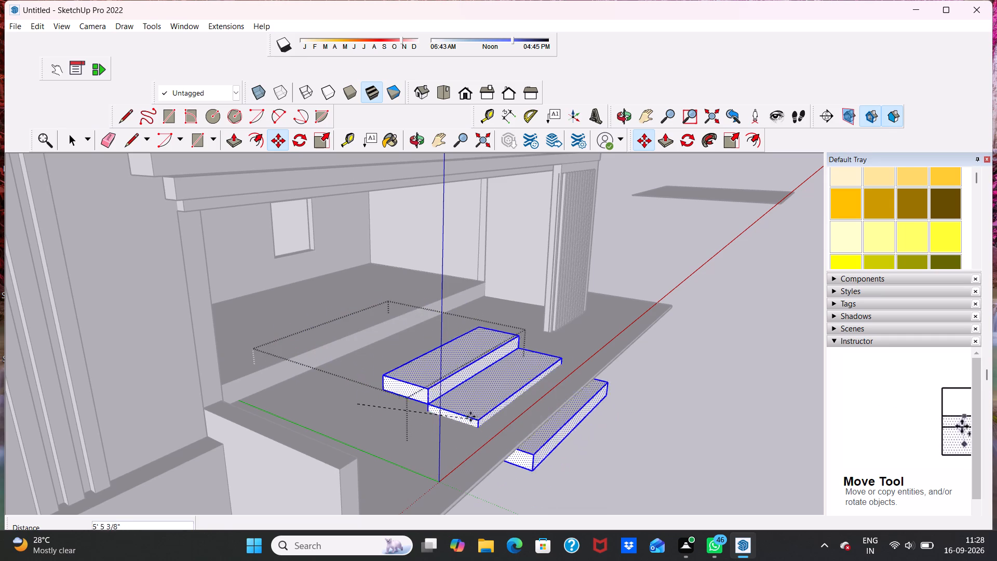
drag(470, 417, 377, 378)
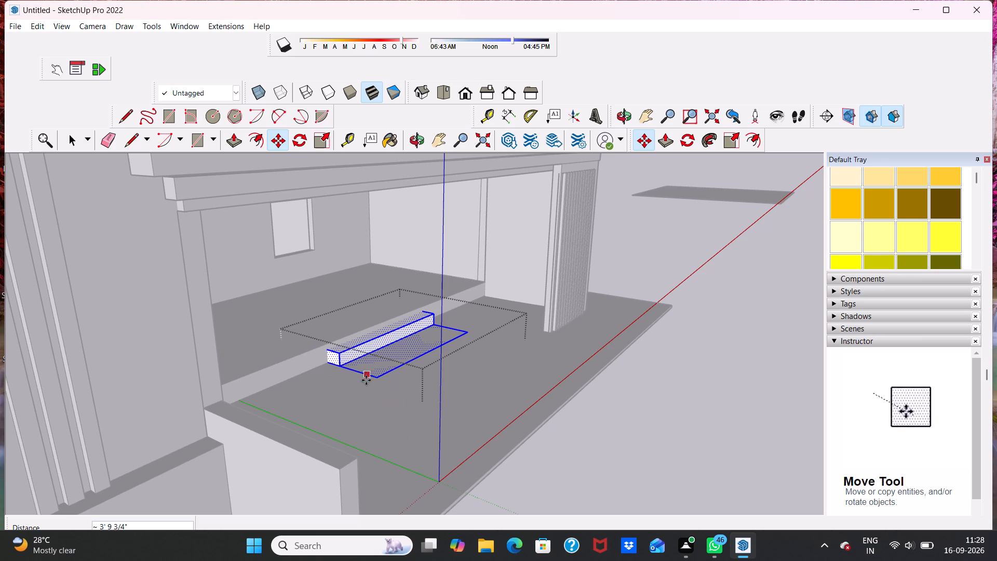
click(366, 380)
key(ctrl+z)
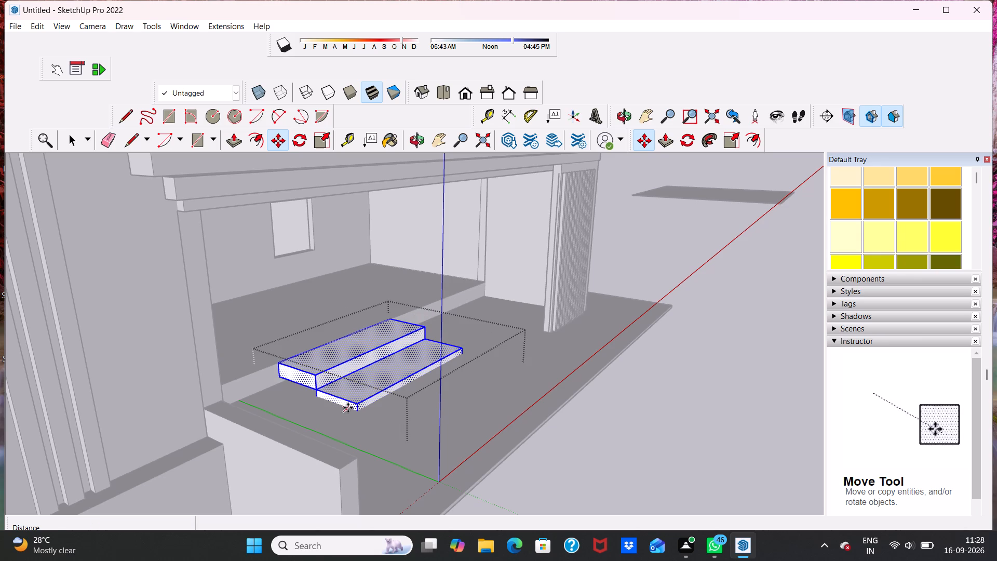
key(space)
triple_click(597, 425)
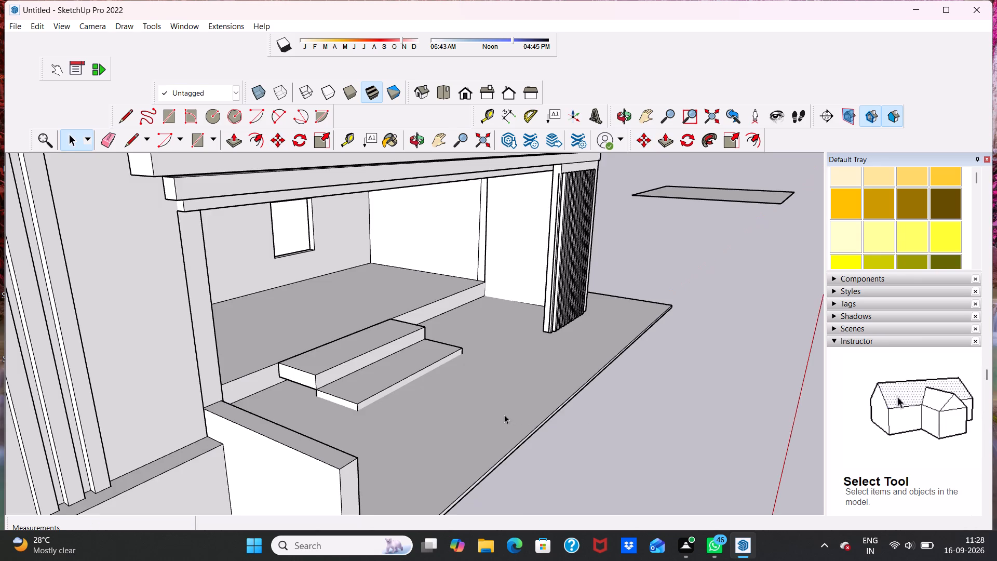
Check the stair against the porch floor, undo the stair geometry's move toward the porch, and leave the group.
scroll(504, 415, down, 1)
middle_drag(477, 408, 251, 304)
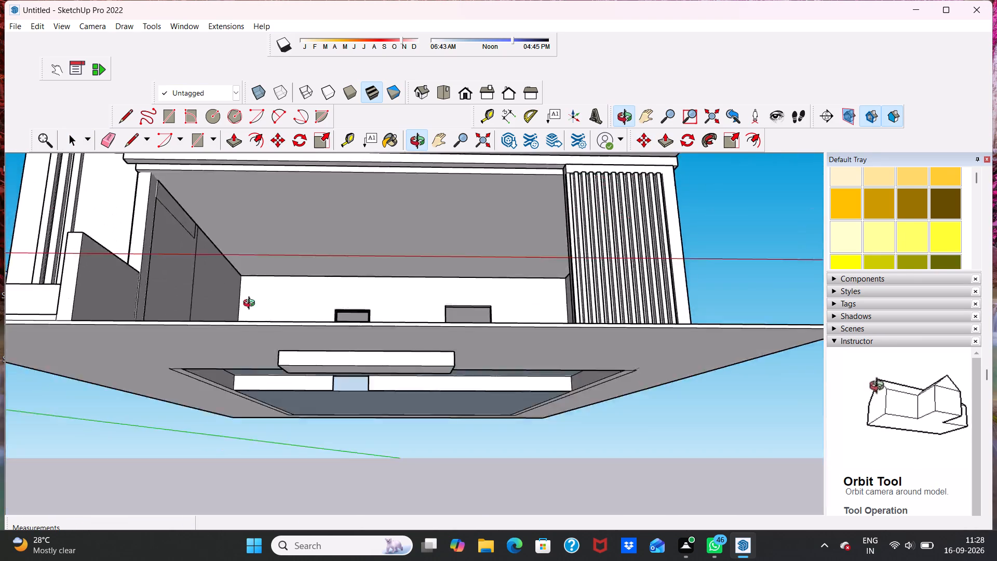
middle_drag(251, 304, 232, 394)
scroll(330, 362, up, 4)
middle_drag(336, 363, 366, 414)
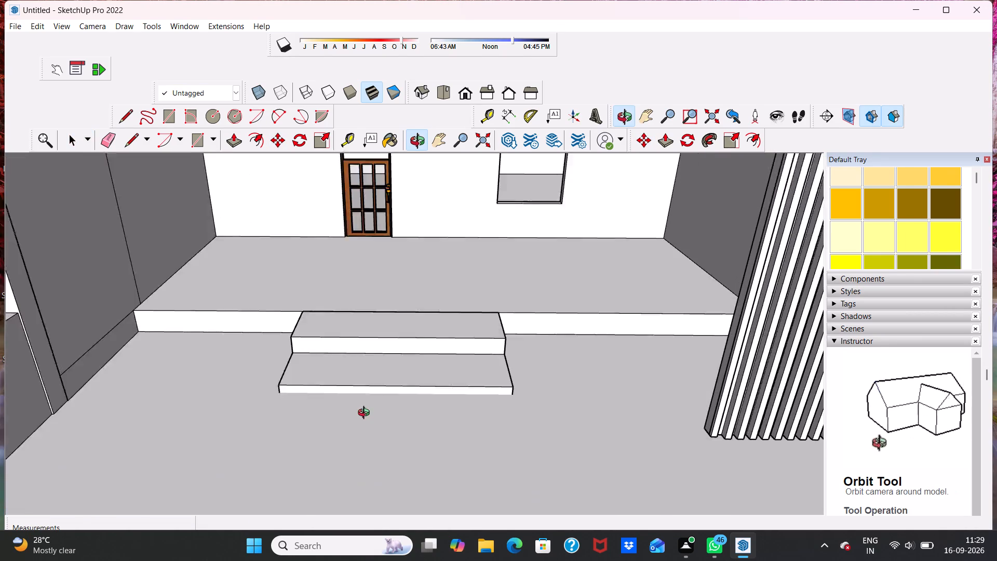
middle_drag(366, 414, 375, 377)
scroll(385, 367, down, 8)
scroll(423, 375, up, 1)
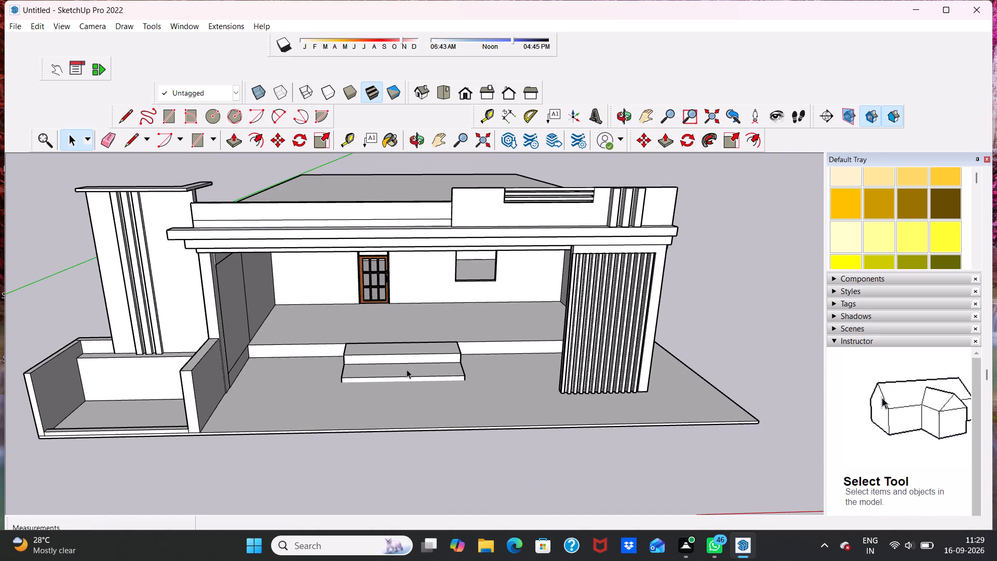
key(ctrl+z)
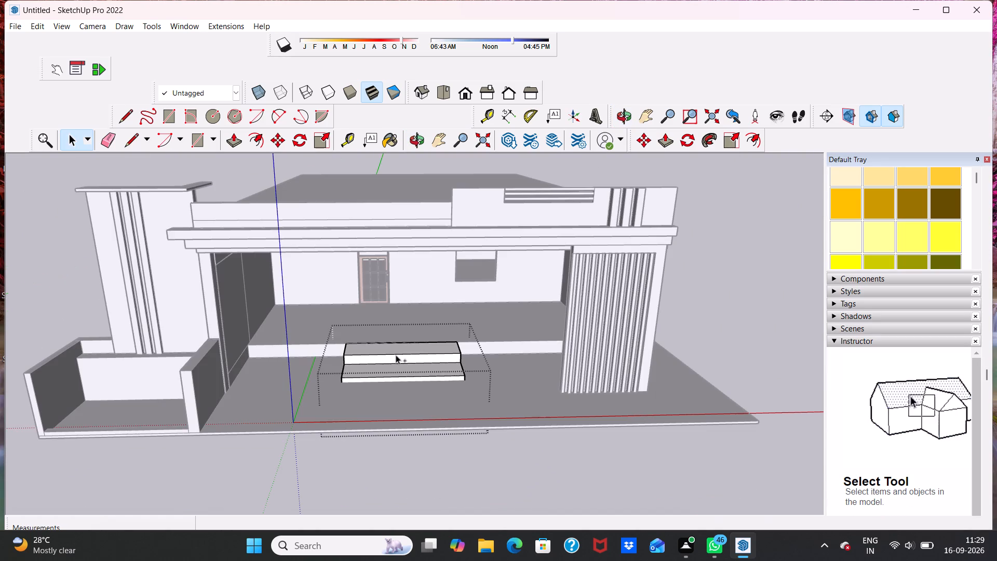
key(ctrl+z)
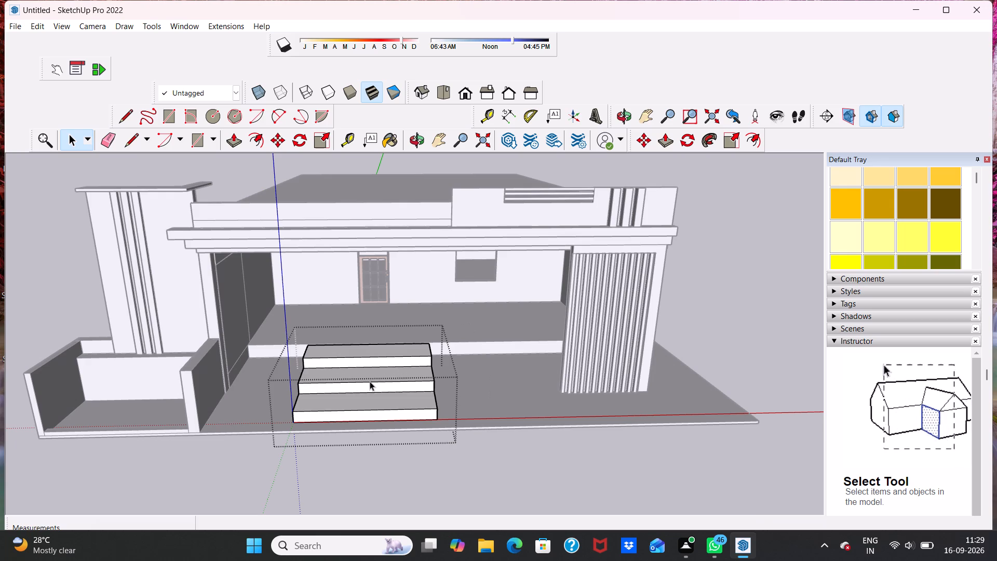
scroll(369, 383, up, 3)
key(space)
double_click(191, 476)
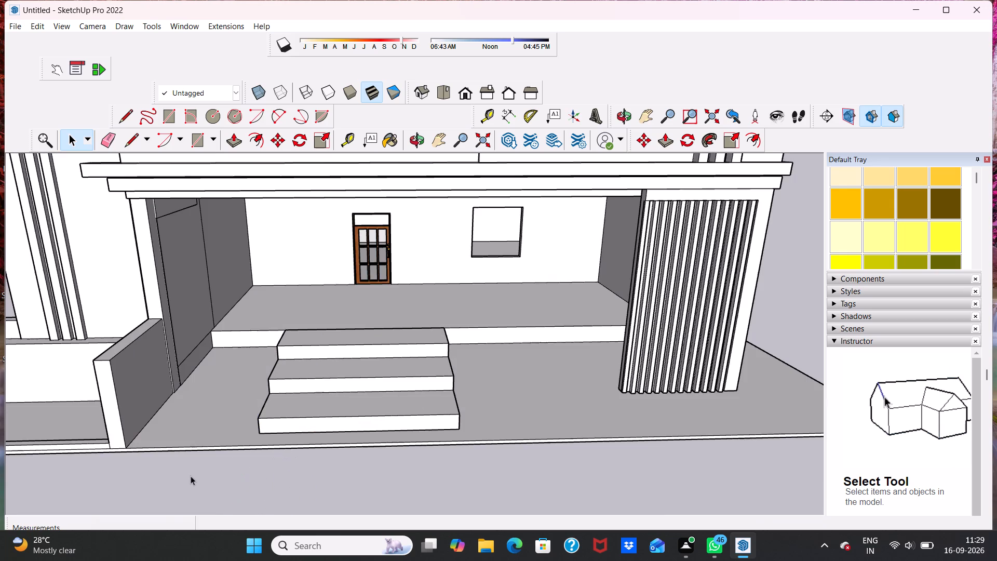
Examine the gap between the top step and the porch floor's edge, and the stair from the front.
middle_drag(181, 465, 366, 501)
scroll(325, 377, up, 5)
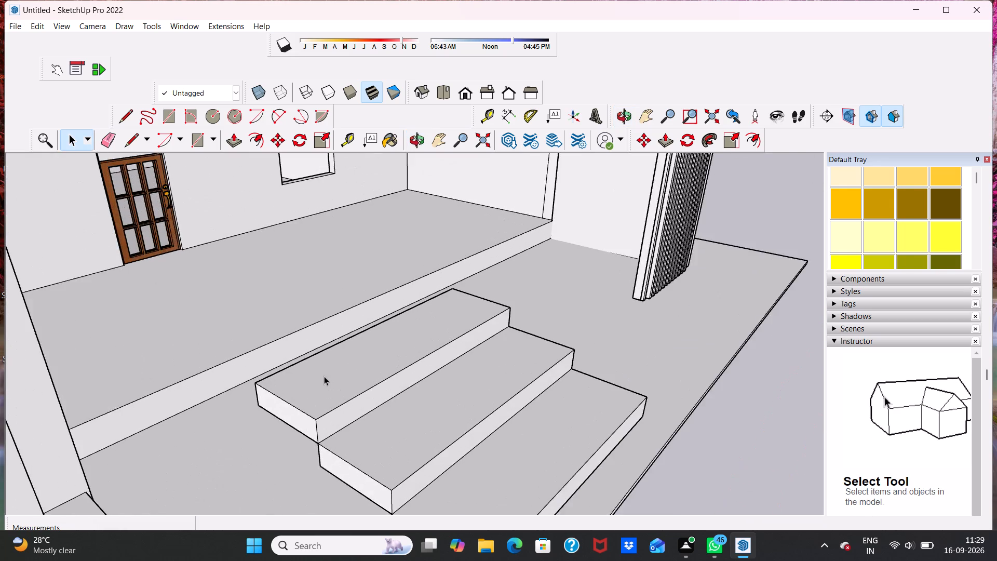
scroll(322, 383, up, 5)
middle_drag(227, 383, 357, 368)
middle_drag(312, 375, 233, 375)
scroll(238, 372, down, 6)
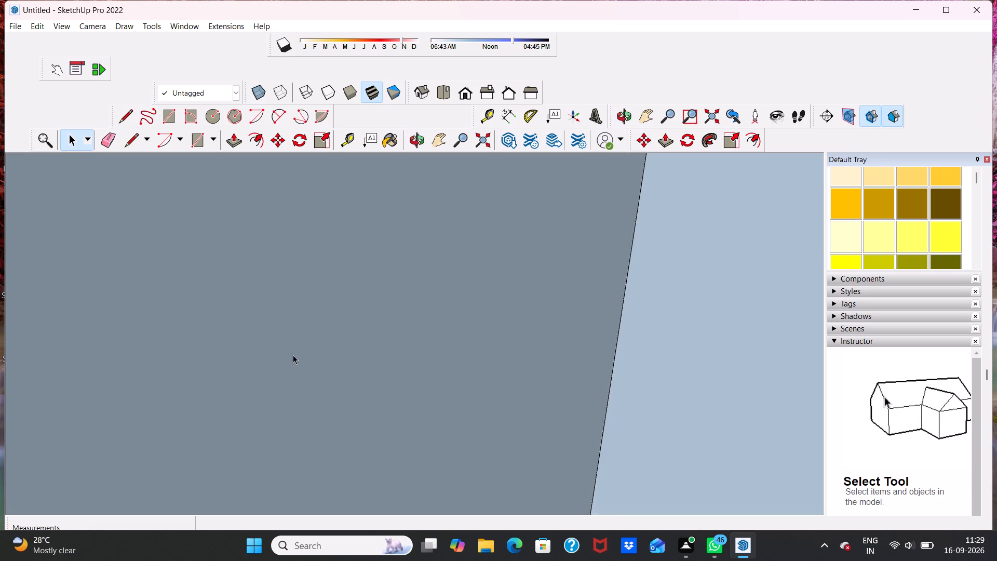
scroll(293, 355, down, 12)
middle_drag(382, 358, 180, 357)
scroll(180, 357, up, 1)
scroll(180, 353, down, 7)
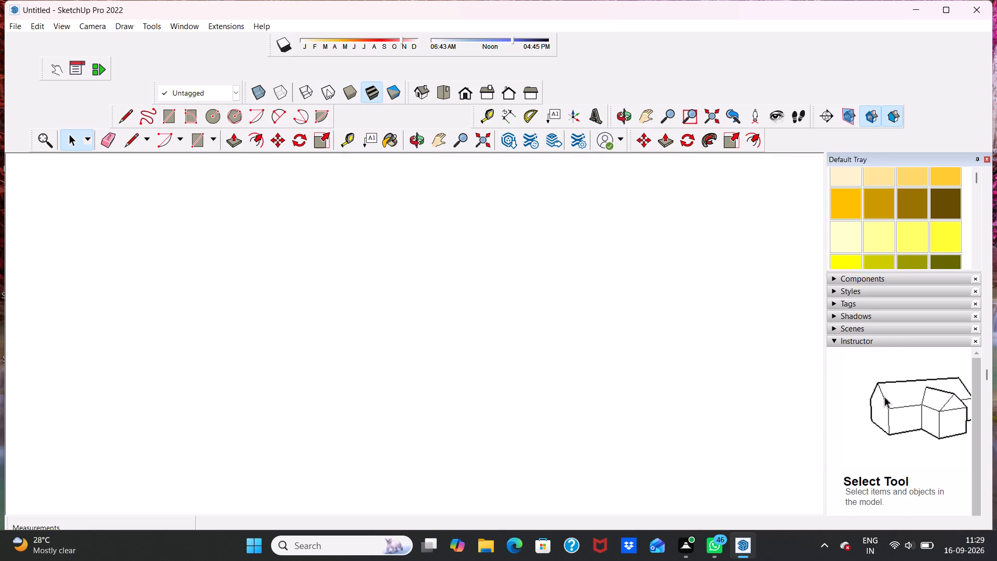
click(471, 95)
scroll(409, 188, down, 5)
middle_drag(436, 365, 401, 251)
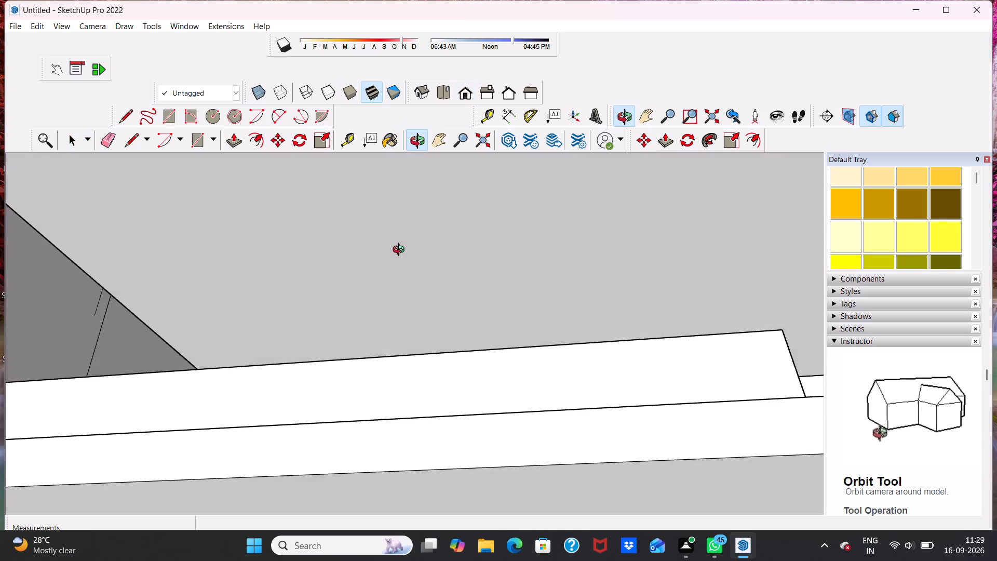
middle_drag(401, 251, 426, 335)
scroll(454, 357, down, 8)
middle_drag(456, 383, 453, 467)
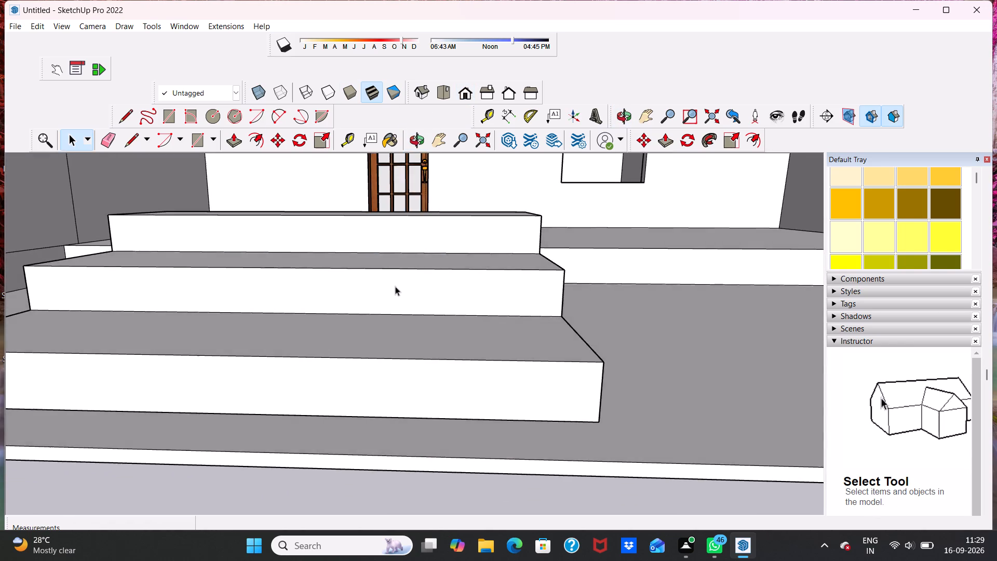
Select all the geometry of the entrance steps and move it upward about 7 3/4".
scroll(396, 291, down, 4)
middle_drag(384, 331, 442, 424)
scroll(186, 279, up, 4)
triple_click(232, 298)
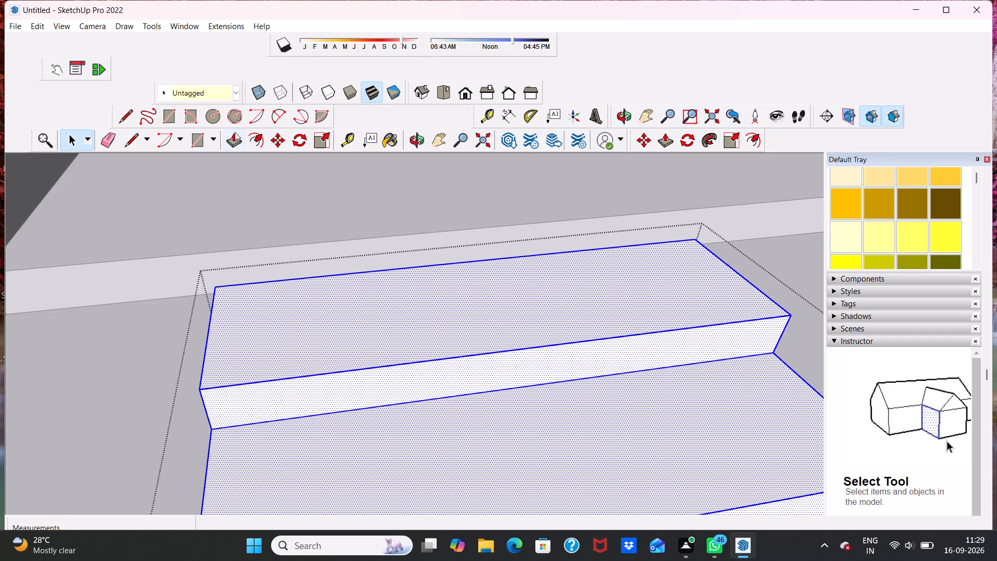
click(274, 137)
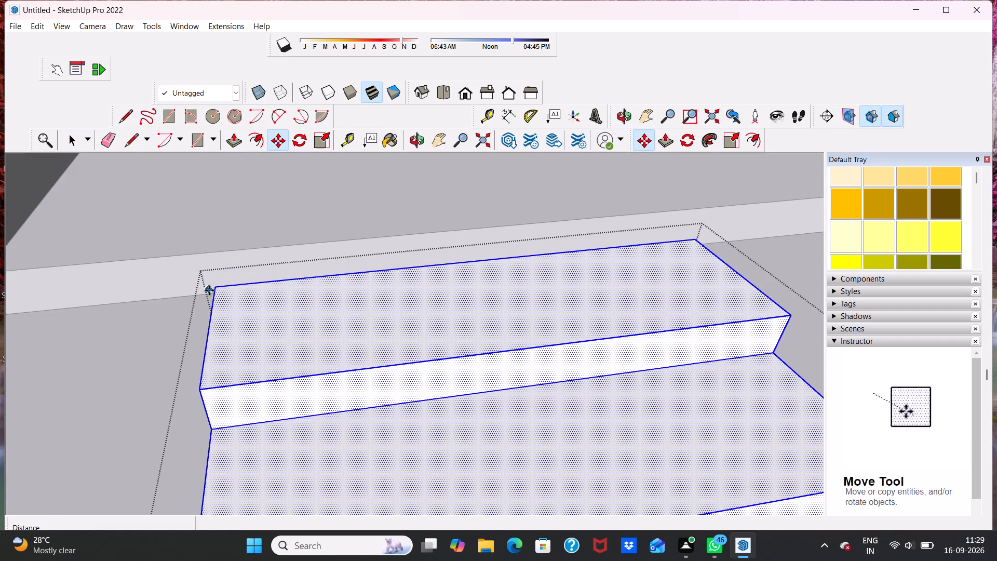
drag(217, 286, 211, 259)
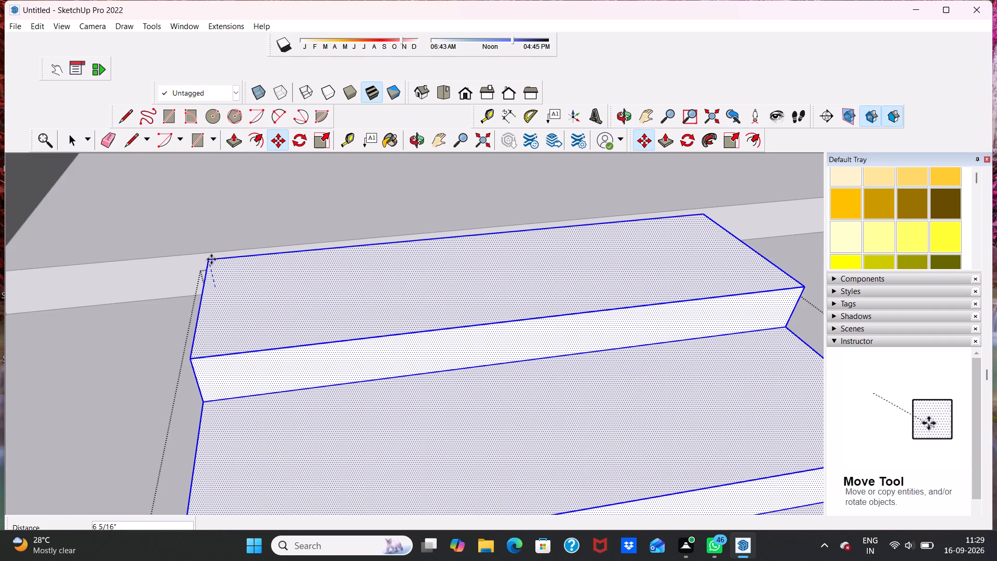
drag(211, 259, 210, 252)
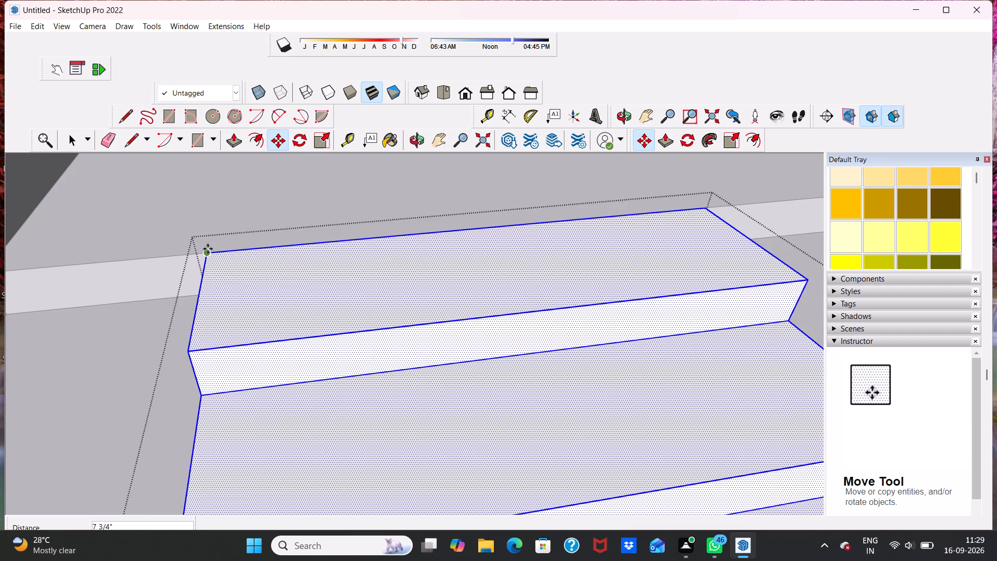
scroll(210, 241, down, 7)
key(space)
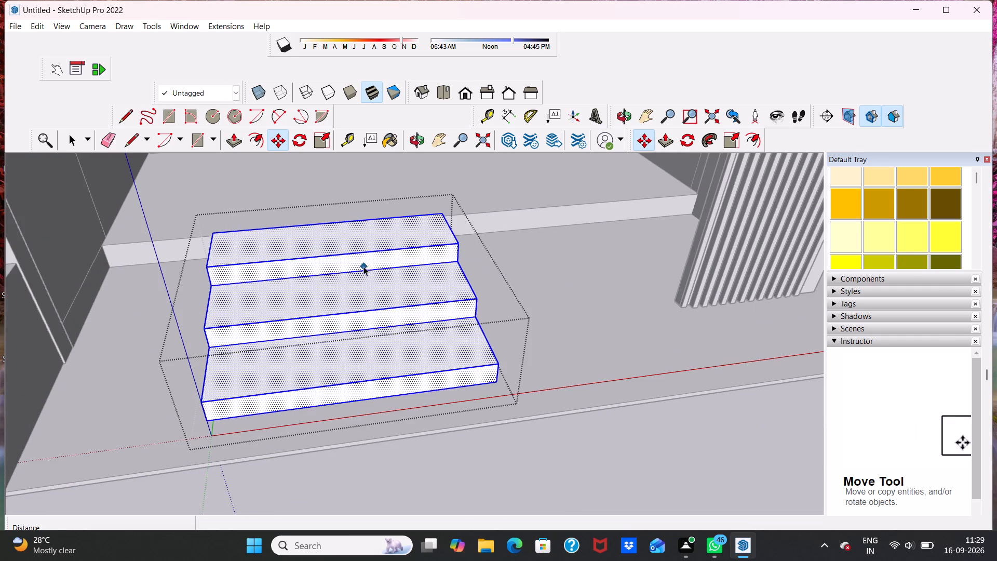
Move the entrance steps against the raised platform's edge, sinking the bottom step into the floor slab, and leave their group.
middle_drag(361, 276, 332, 350)
scroll(232, 249, up, 3)
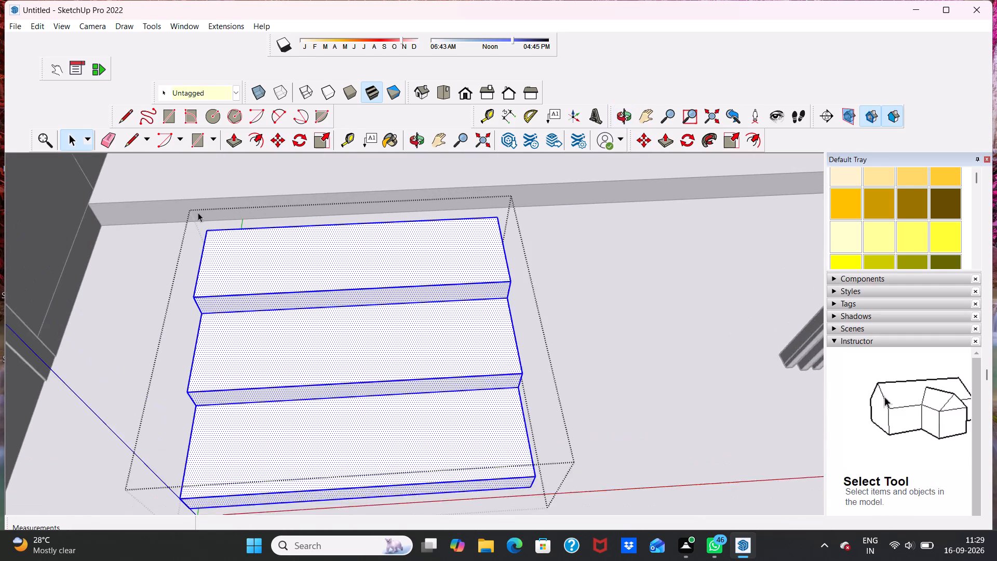
click(276, 140)
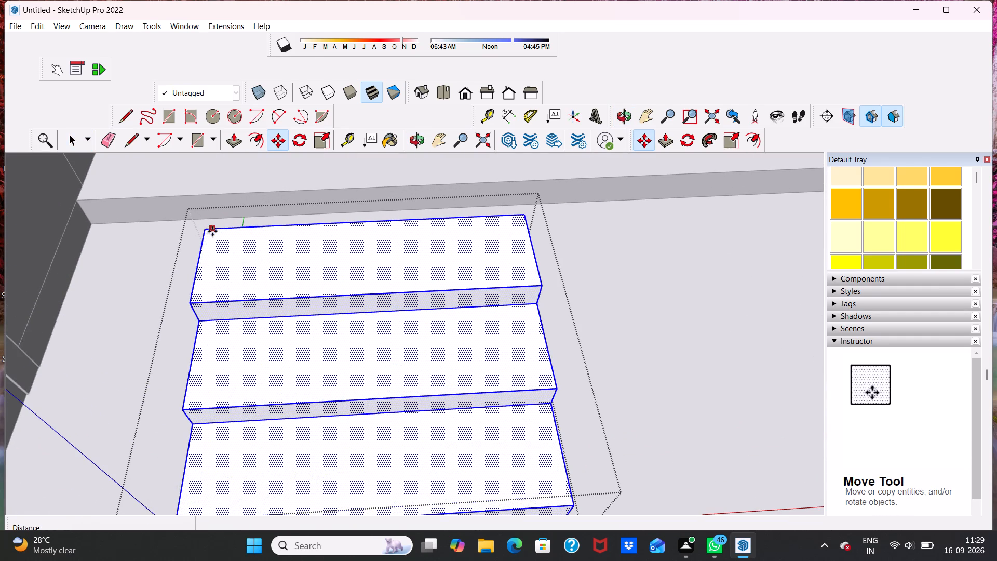
drag(208, 229, 211, 195)
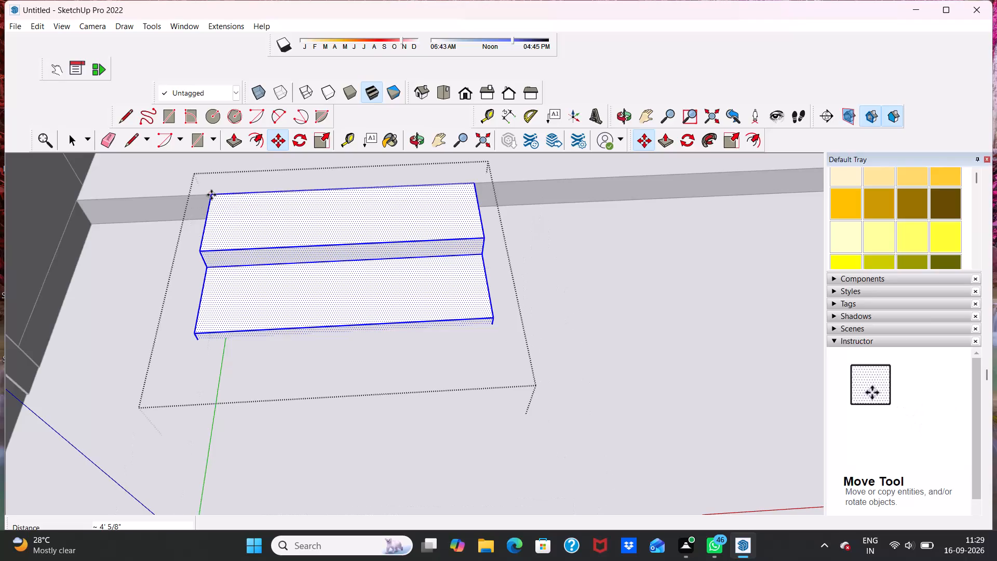
drag(212, 195, 214, 226)
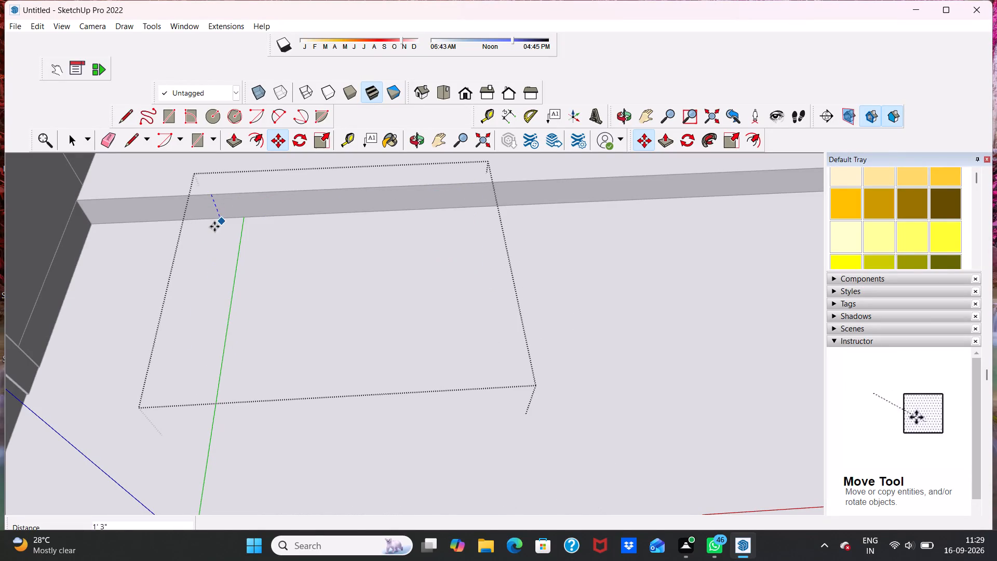
drag(214, 226, 210, 205)
drag(210, 207, 210, 203)
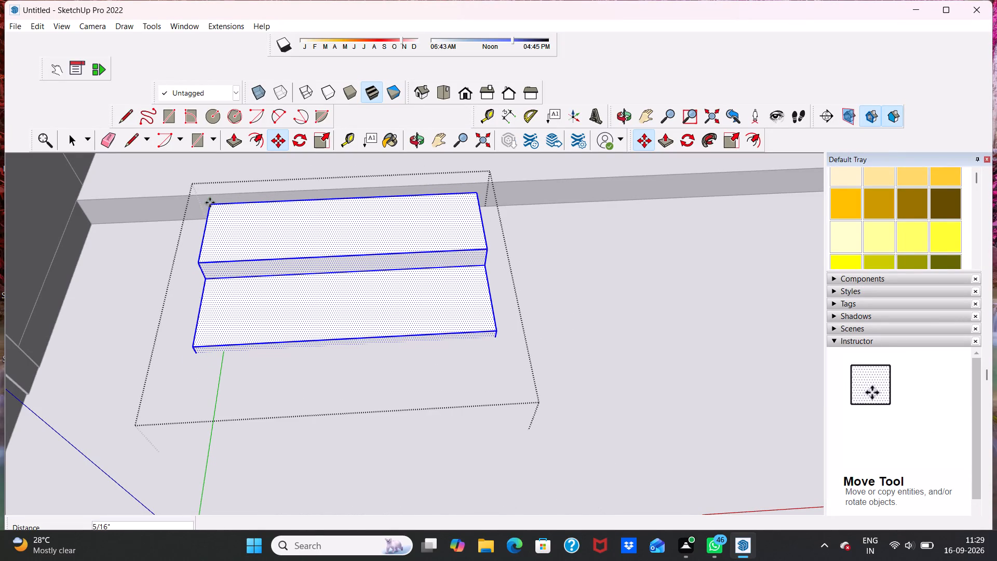
drag(210, 203, 210, 196)
scroll(211, 232, down, 3)
key(space)
key(space)
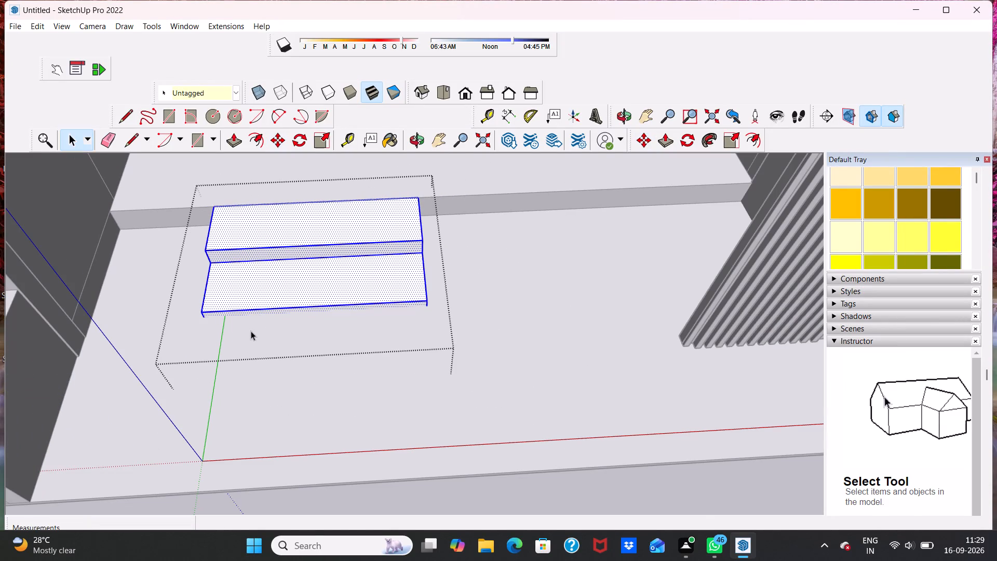
middle_drag(250, 330, 262, 229)
middle_drag(284, 278, 277, 222)
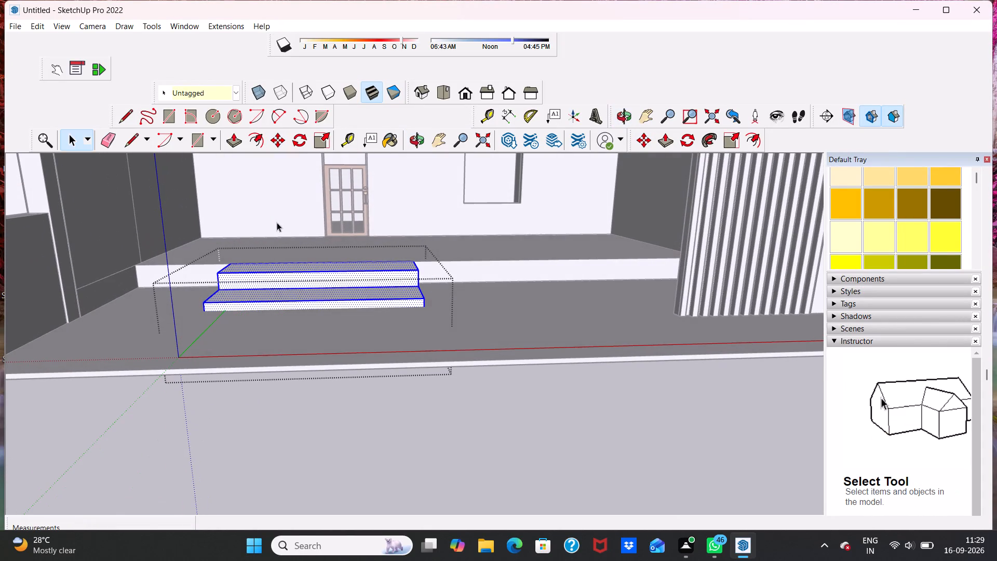
double_click(303, 478)
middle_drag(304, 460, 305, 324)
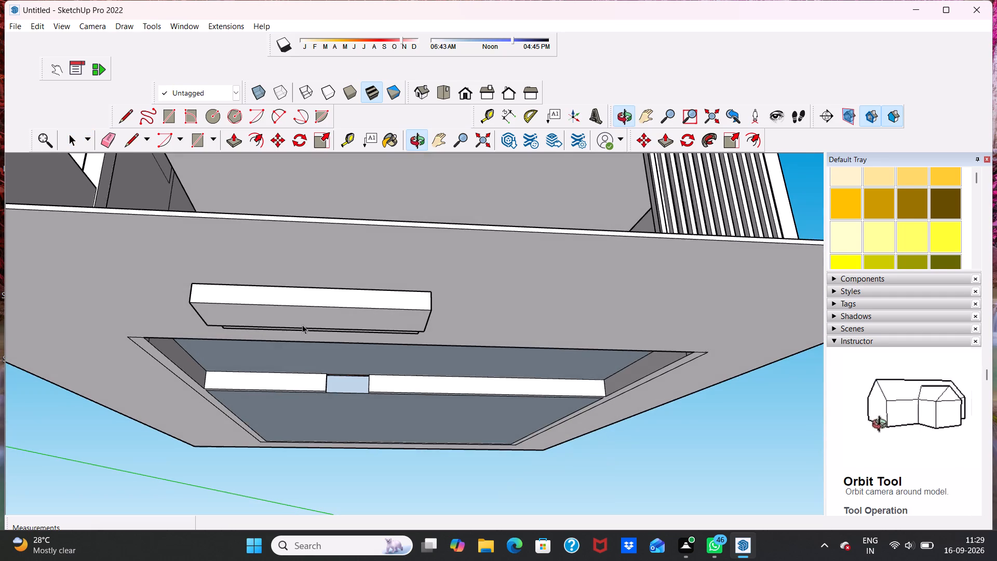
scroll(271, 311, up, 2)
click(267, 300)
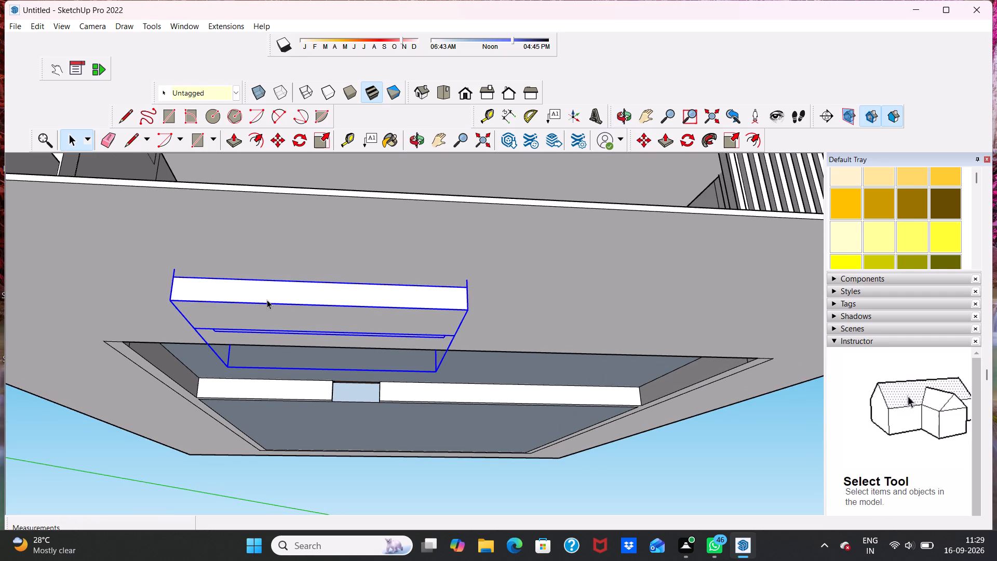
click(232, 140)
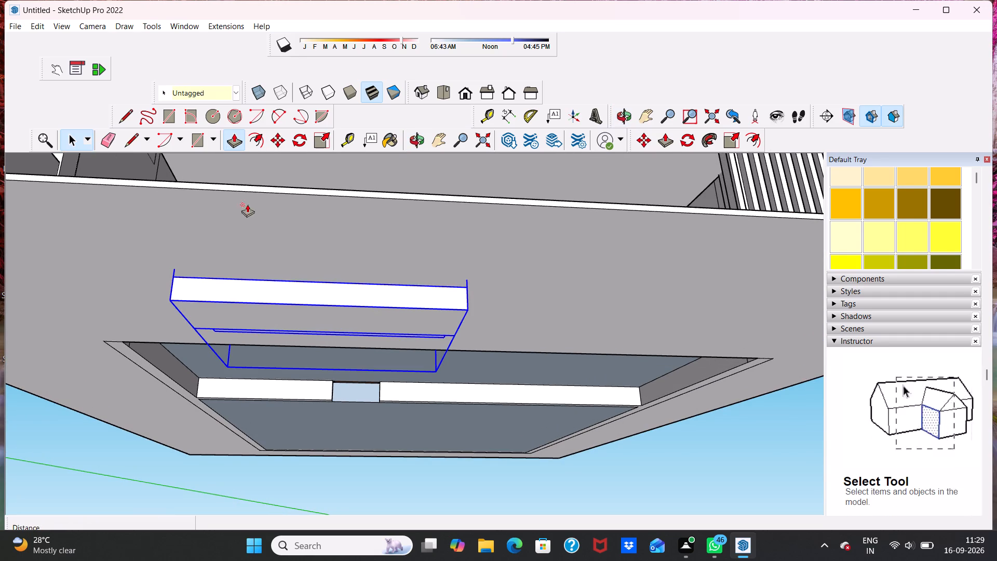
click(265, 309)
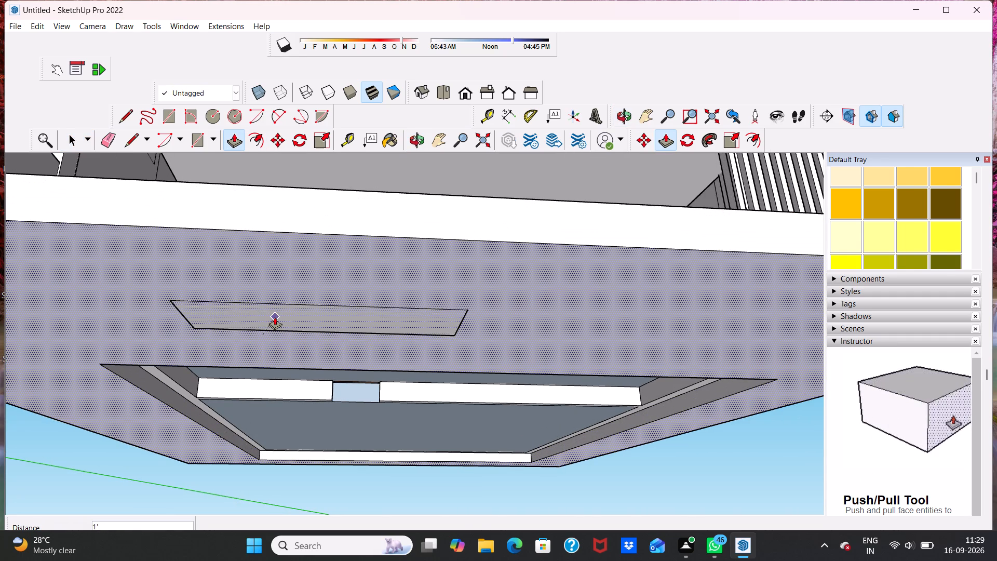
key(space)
Push/Pull the recessed face under the raised platform down flush with the floor slab's underside.
middle_drag(277, 309, 280, 323)
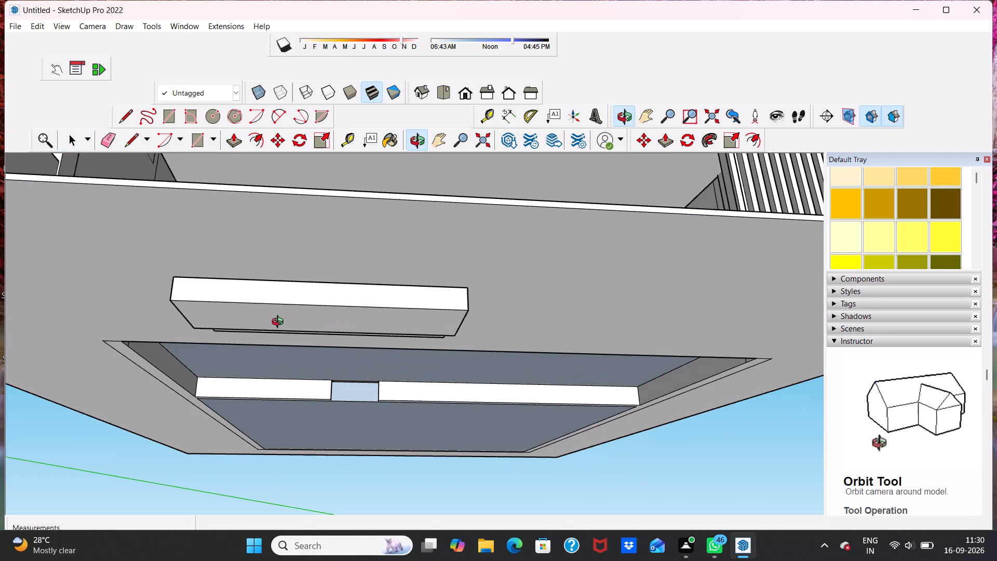
middle_drag(280, 323, 378, 277)
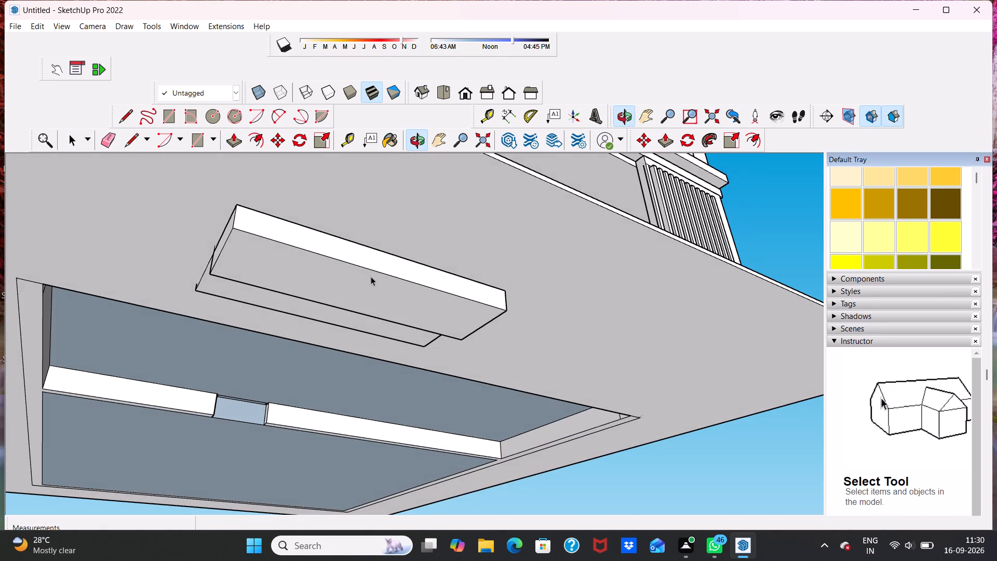
click(179, 360)
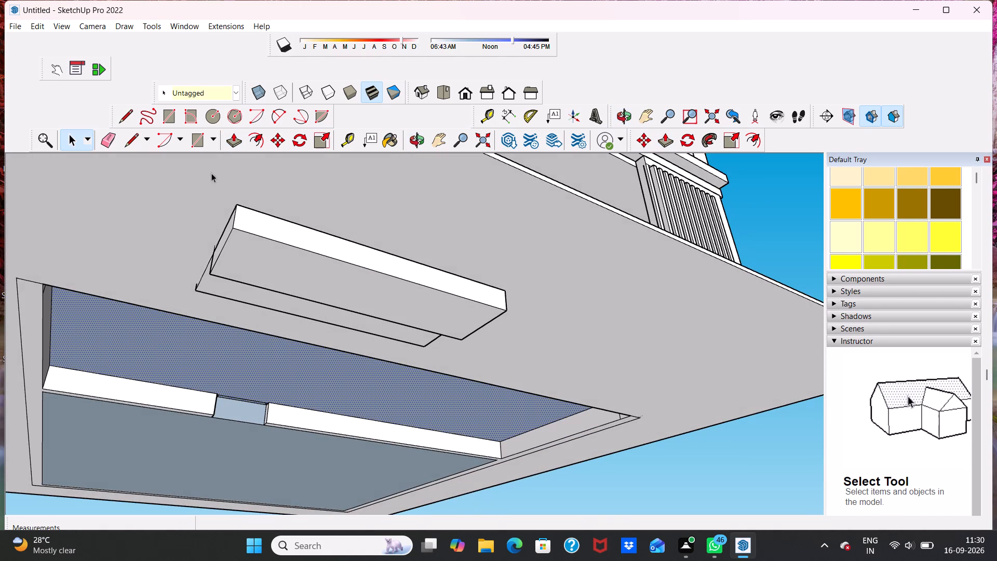
click(233, 141)
drag(193, 336, 194, 344)
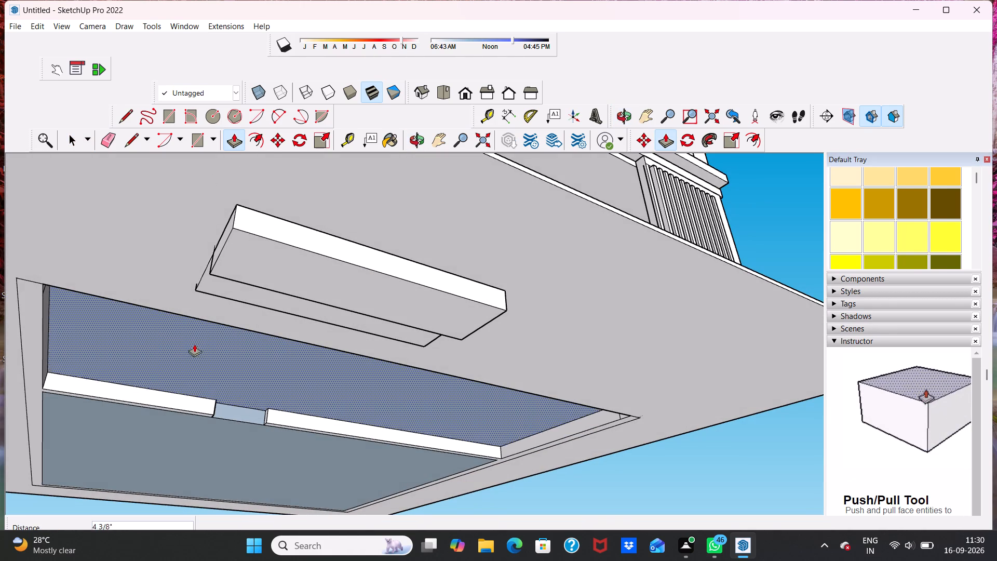
drag(194, 344, 194, 358)
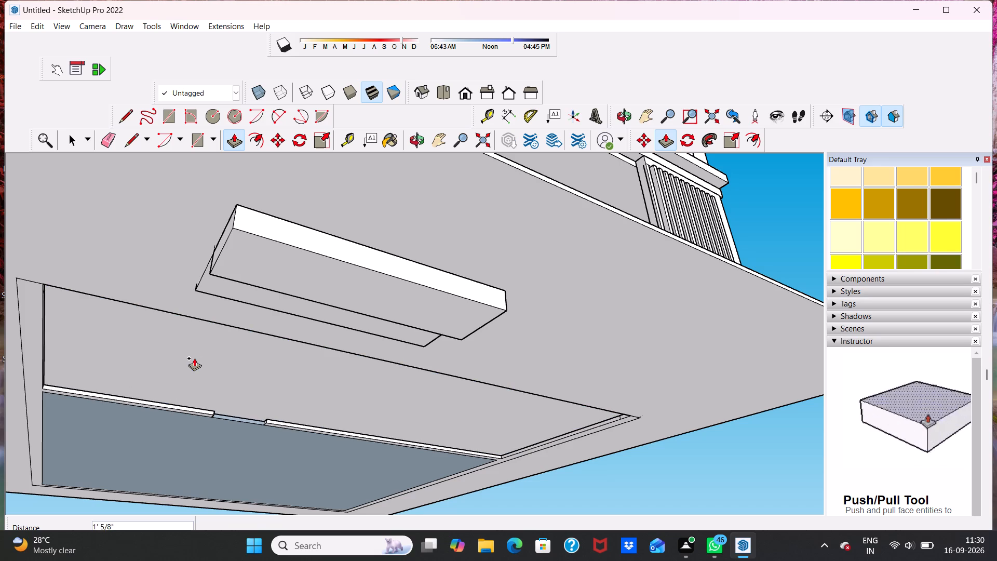
drag(194, 358, 194, 363)
click(193, 363)
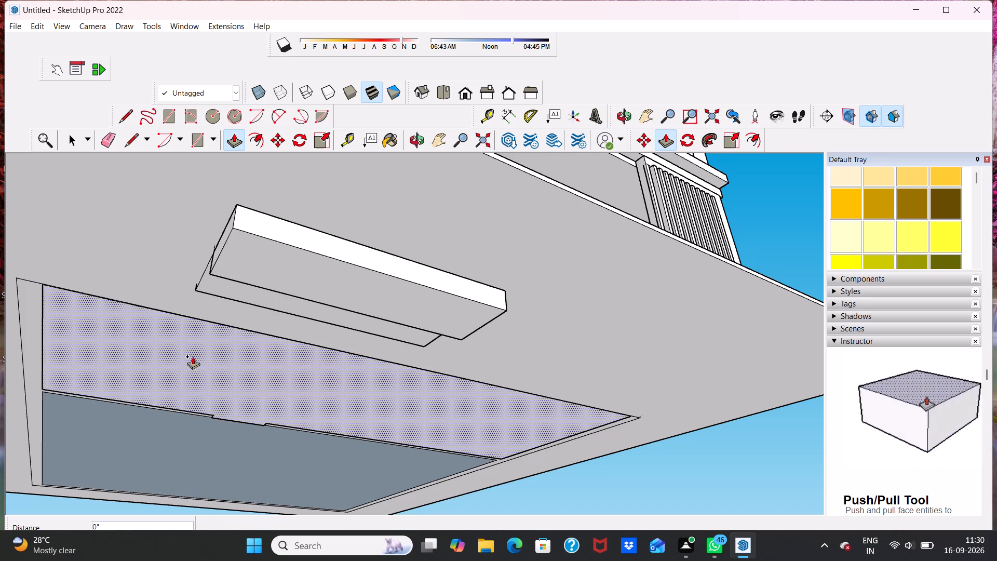
scroll(193, 352, down, 1)
middle_drag(193, 351, 127, 450)
scroll(156, 416, down, 1)
scroll(177, 355, up, 1)
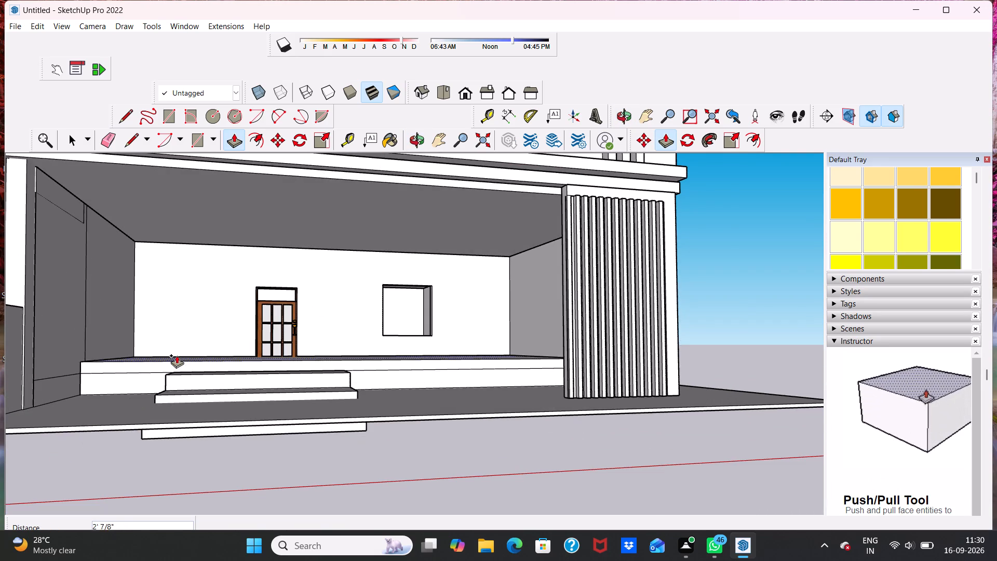
key(space)
Examine how the entrance steps sit in the floor slab, from below and from the front.
scroll(158, 416, down, 1)
middle_drag(158, 416, 195, 261)
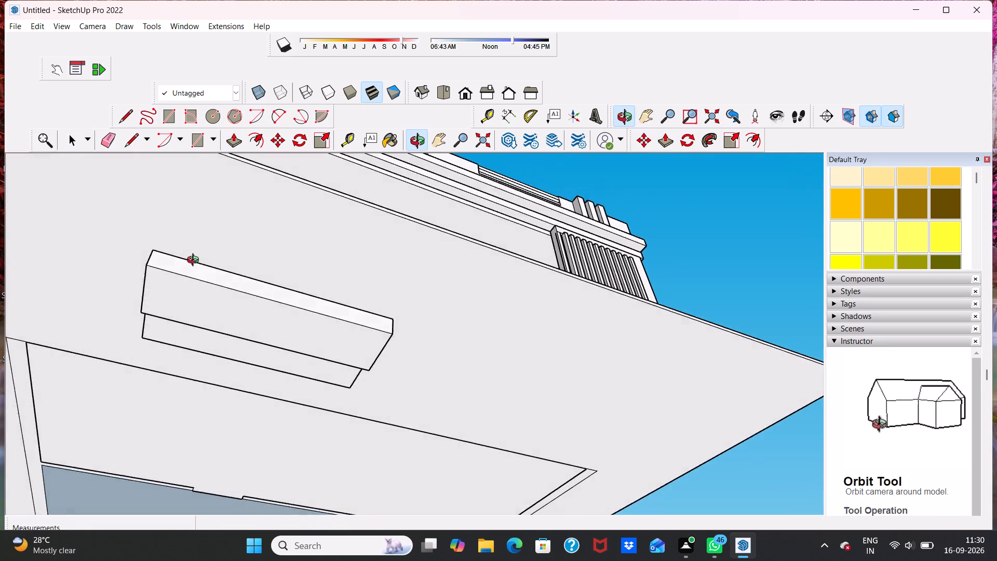
middle_drag(195, 261, 66, 366)
middle_drag(85, 359, 221, 376)
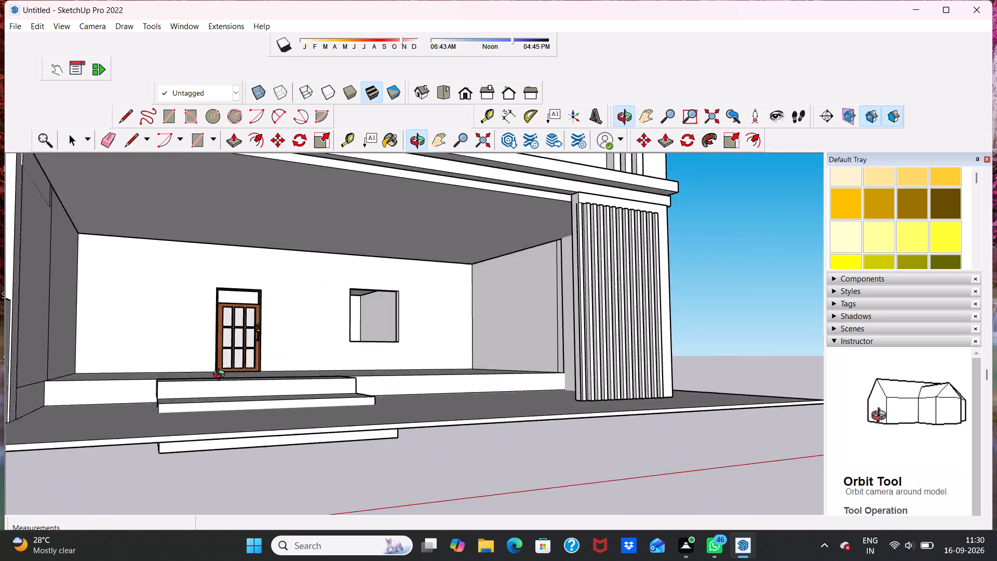
middle_drag(221, 376, 176, 390)
scroll(164, 425, up, 4)
middle_drag(163, 424, 156, 481)
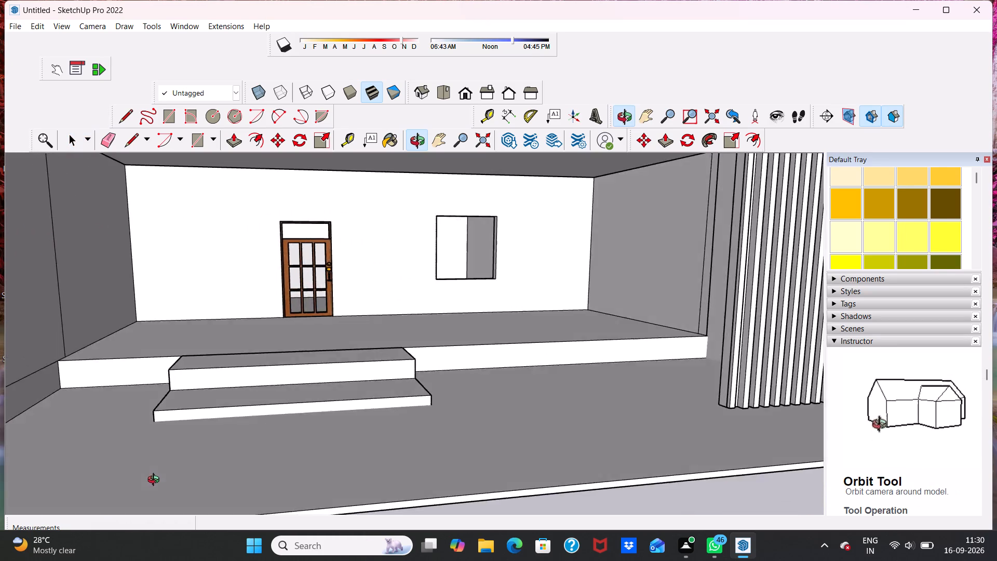
middle_drag(156, 481, 190, 422)
scroll(190, 422, up, 1)
click(190, 422)
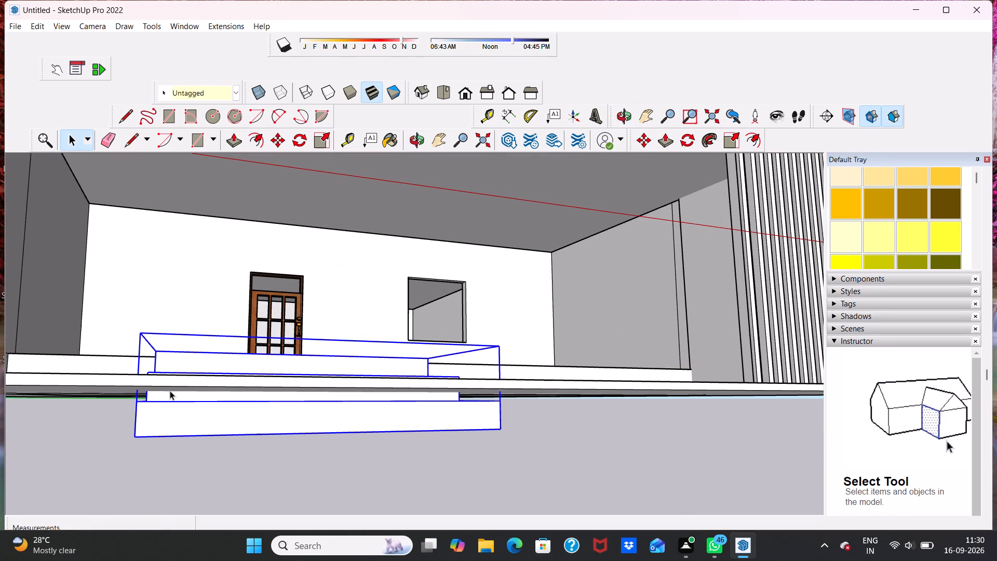
Push/Pull the floor slab's underside down about 1' 2", past the protruding bottom step.
middle_drag(171, 394, 172, 373)
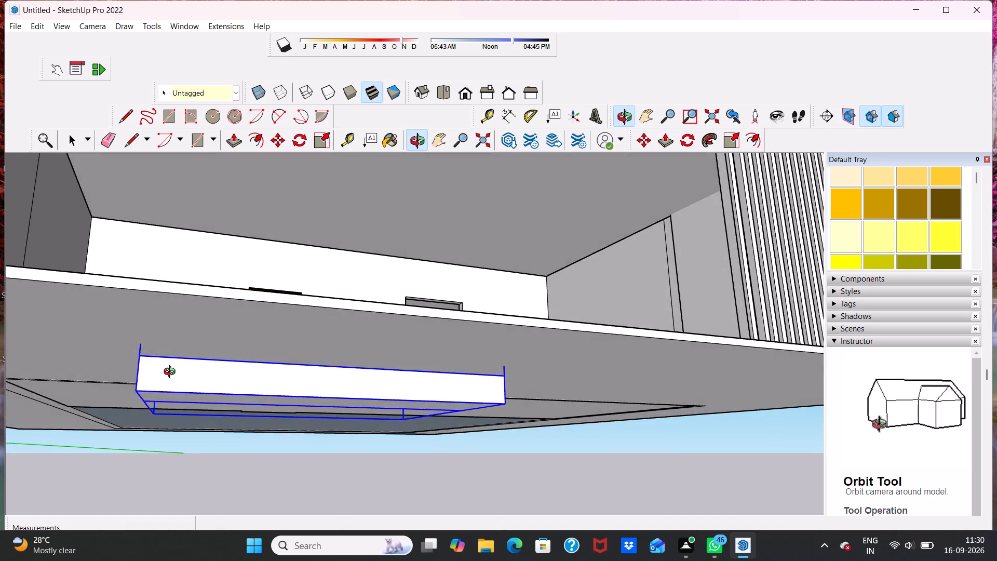
middle_drag(172, 373, 140, 397)
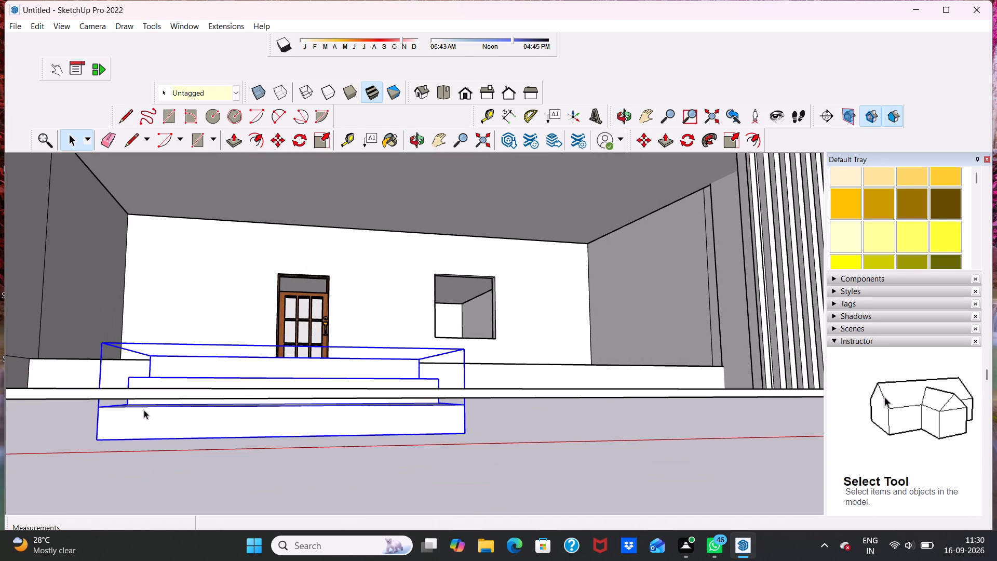
middle_drag(144, 410, 173, 365)
click(207, 301)
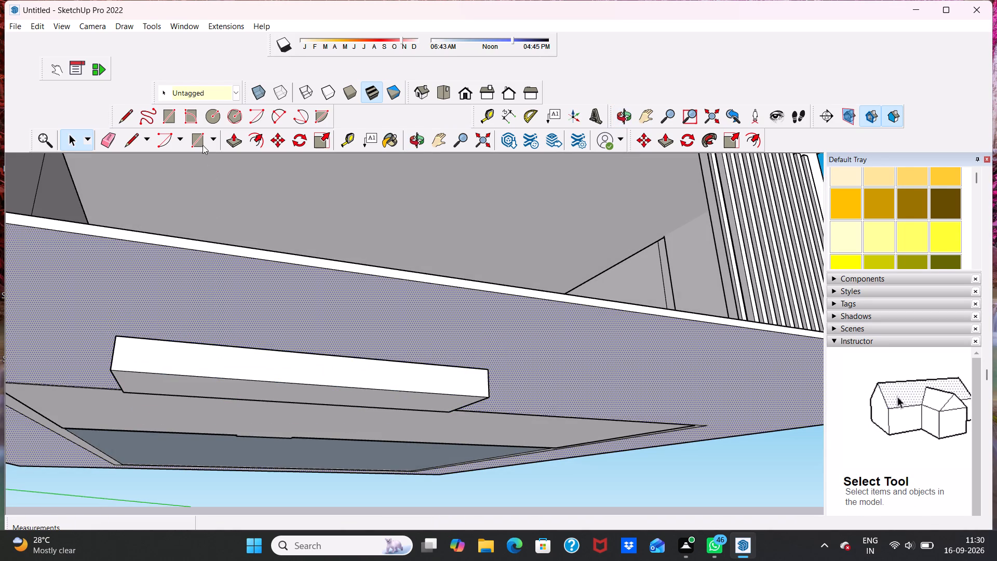
click(235, 133)
drag(200, 266, 195, 286)
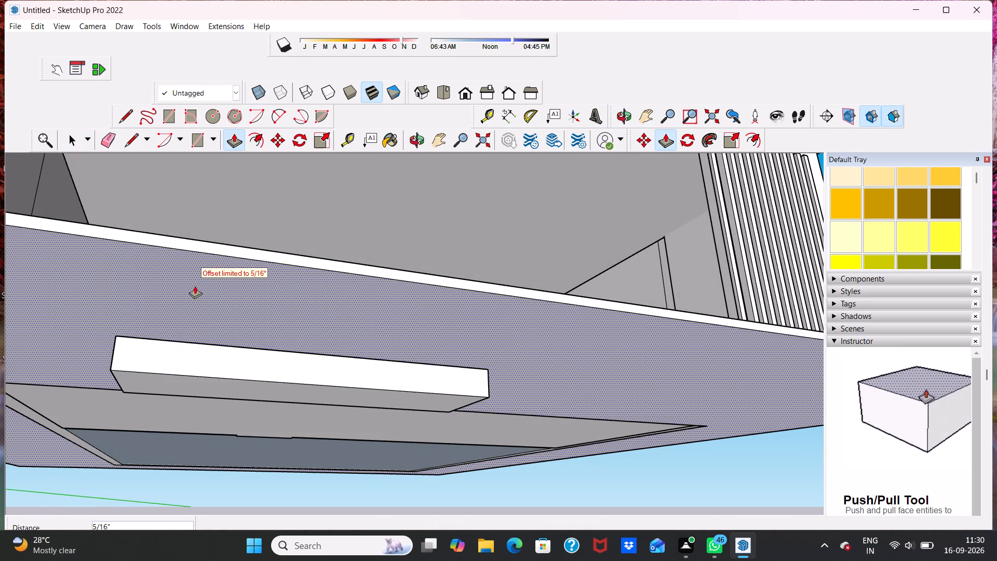
drag(195, 286, 189, 297)
drag(189, 272, 181, 318)
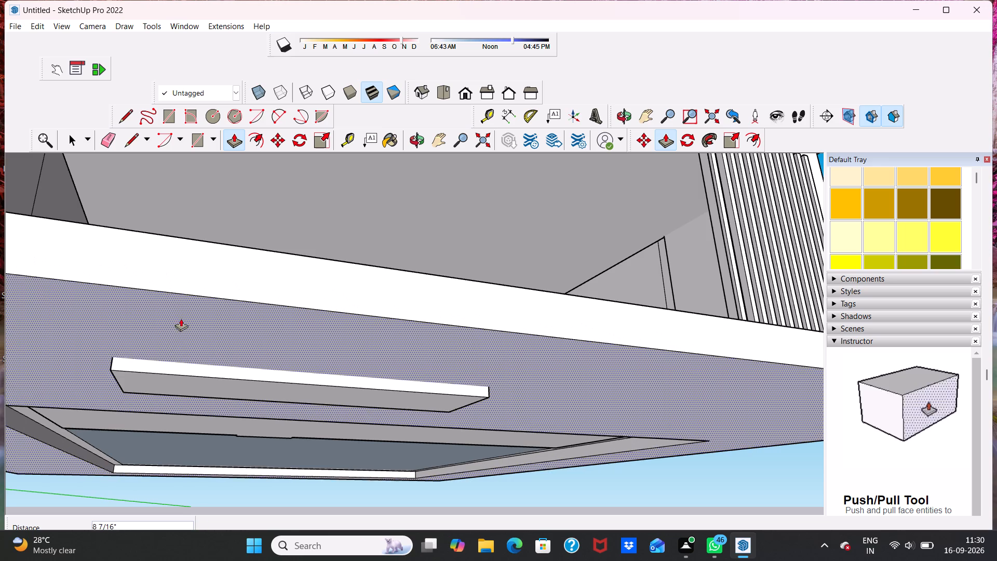
drag(181, 318, 173, 341)
scroll(173, 328, down, 1)
middle_drag(173, 328, 71, 422)
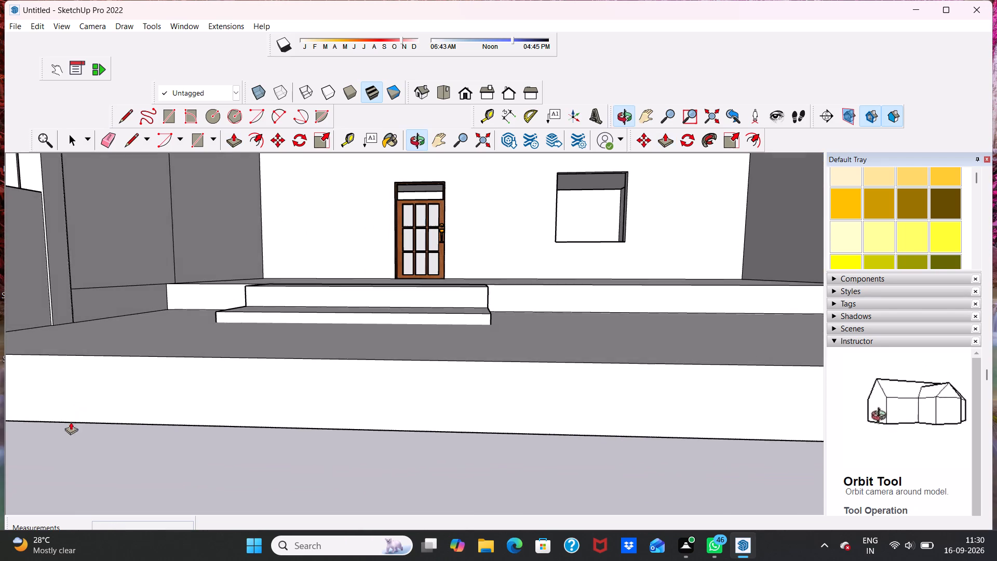
middle_drag(183, 354, 176, 443)
scroll(208, 394, up, 1)
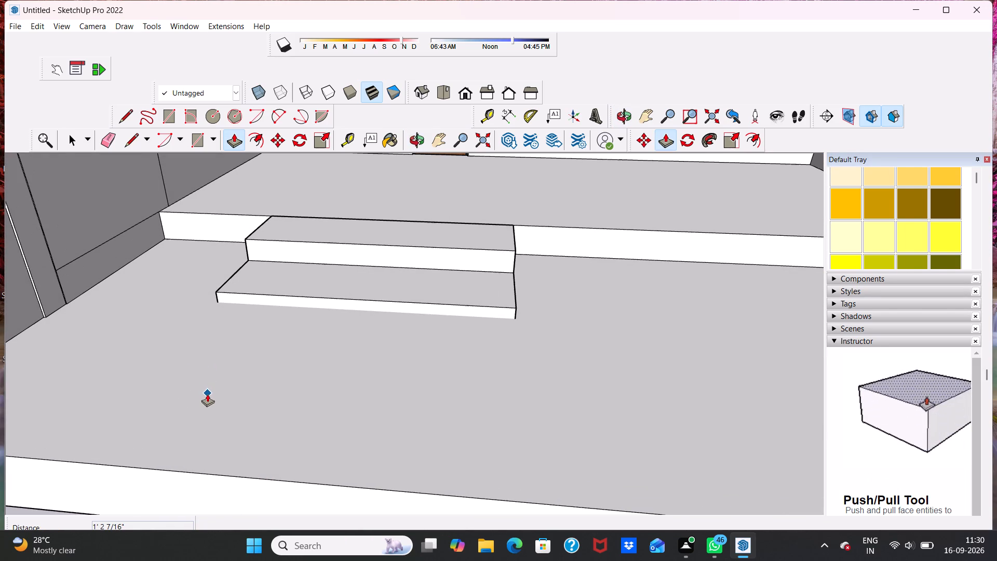
key(space)
Push/Pull the floor slab's top face down around the entrance steps until the bottom step's riser is exposed.
click(209, 394)
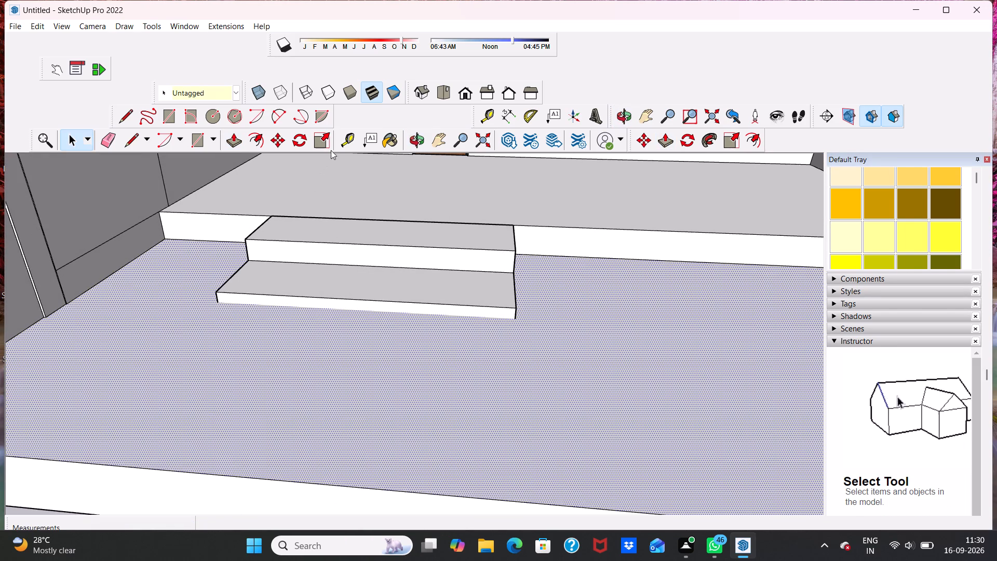
click(232, 141)
drag(210, 358, 215, 415)
scroll(199, 373, down, 4)
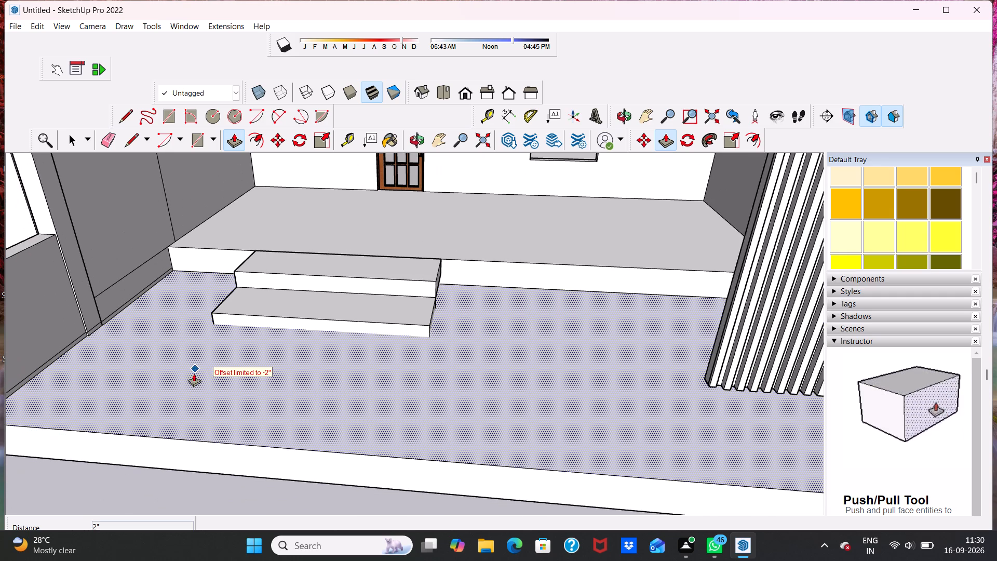
scroll(221, 352, down, 6)
middle_drag(234, 361, 235, 361)
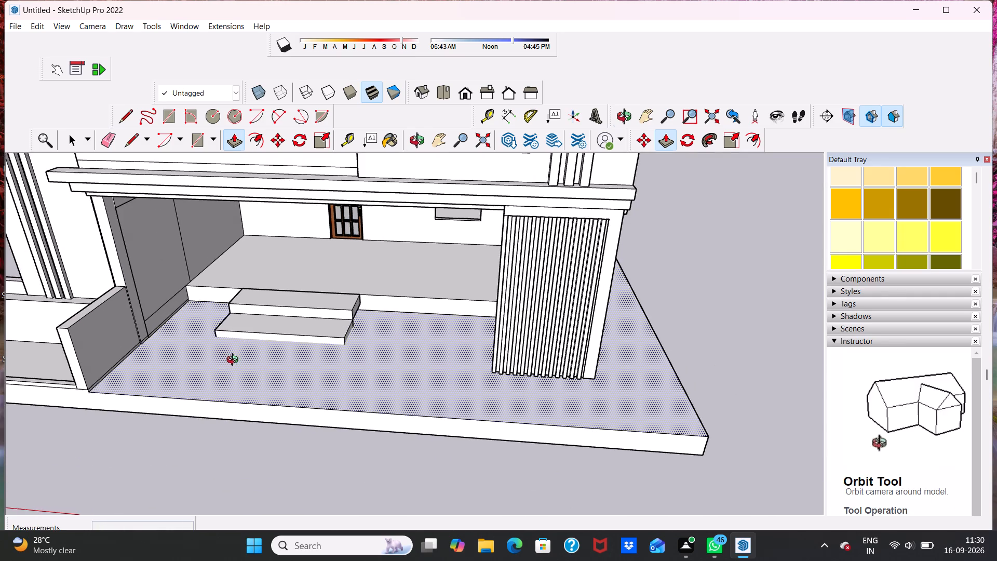
middle_drag(235, 361, 280, 377)
drag(223, 405, 224, 412)
key(space)
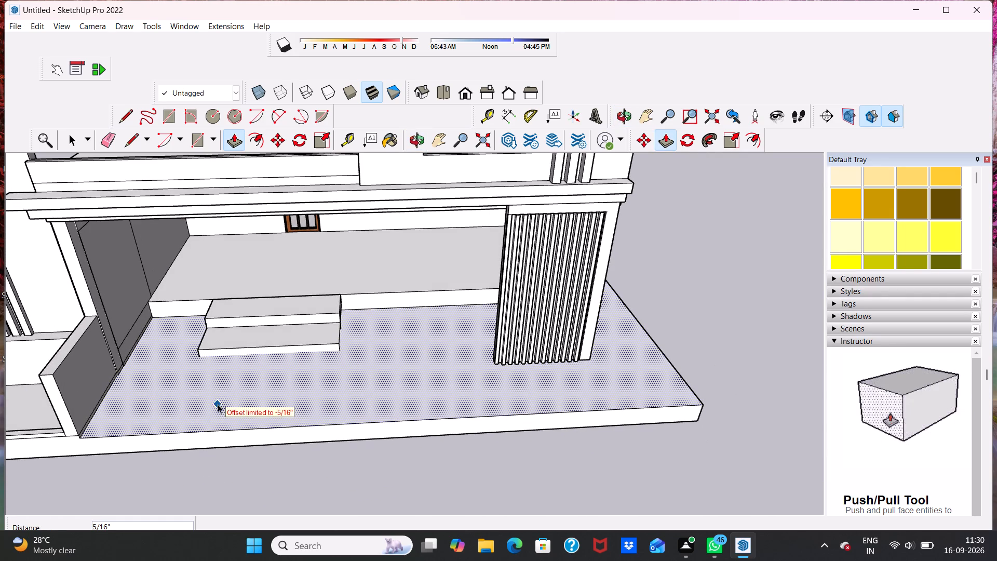
click(226, 137)
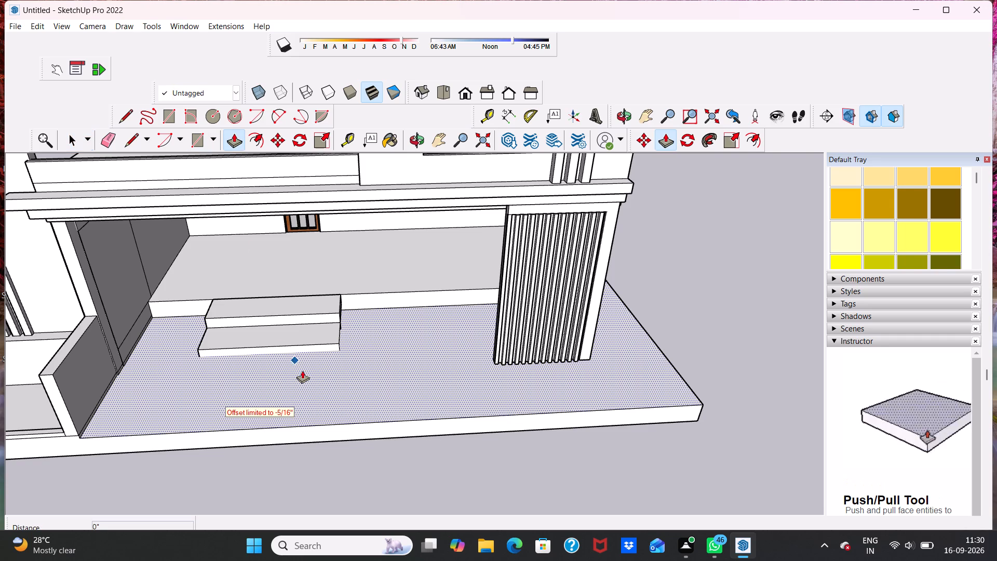
scroll(304, 371, up, 4)
drag(307, 389, 313, 409)
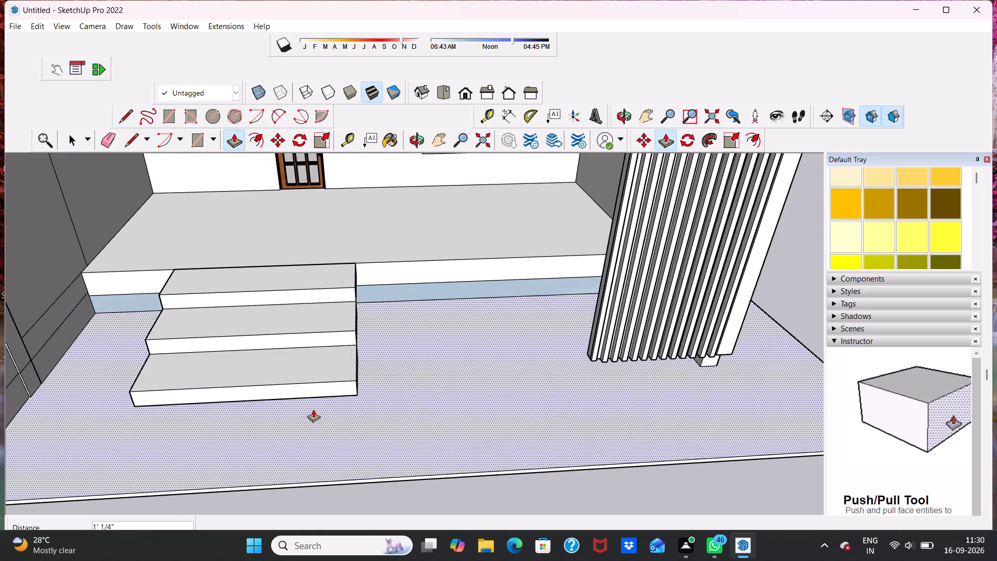
drag(313, 409, 311, 396)
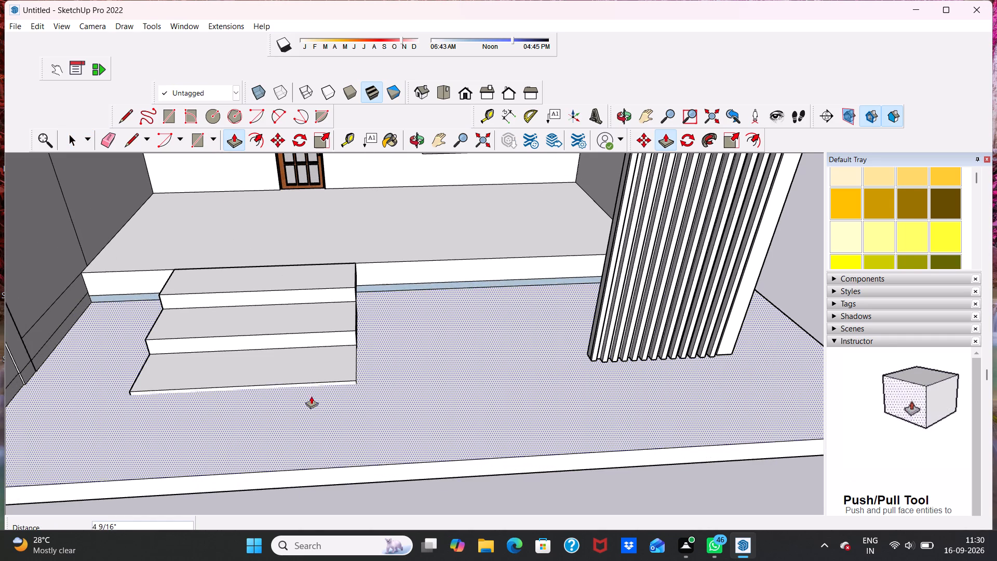
drag(311, 396, 313, 403)
drag(313, 403, 314, 406)
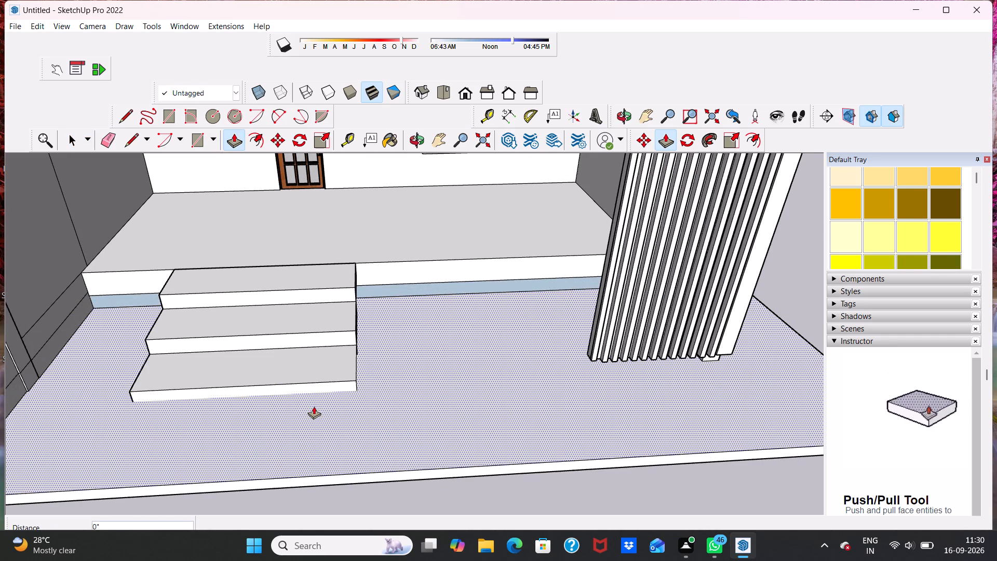
drag(314, 406, 315, 409)
key(space)
Push/Pull the reversed strip below the raised platform's front riser by about 5/16".
scroll(132, 312, up, 4)
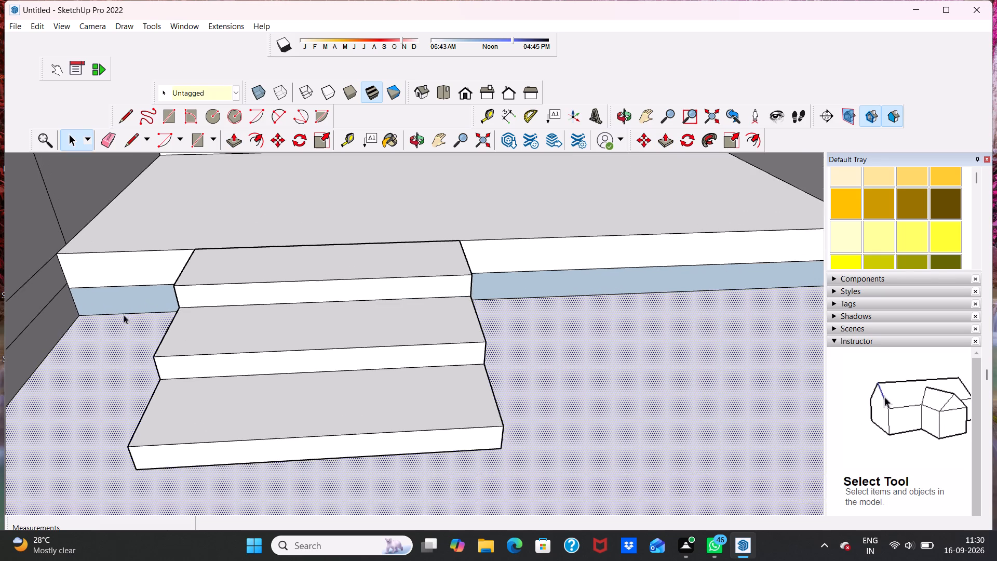
scroll(90, 309, up, 5)
click(90, 306)
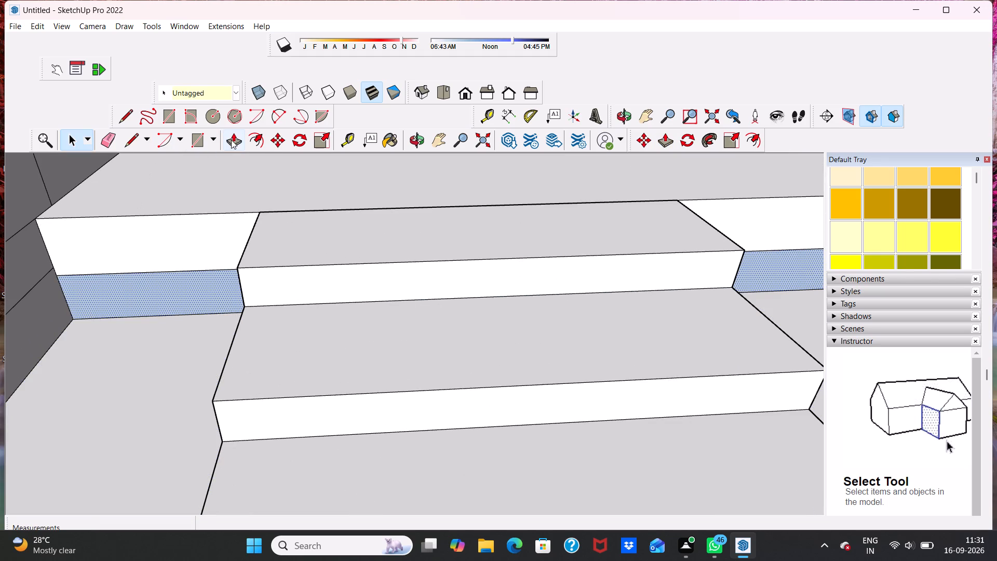
drag(232, 139, 231, 146)
click(163, 278)
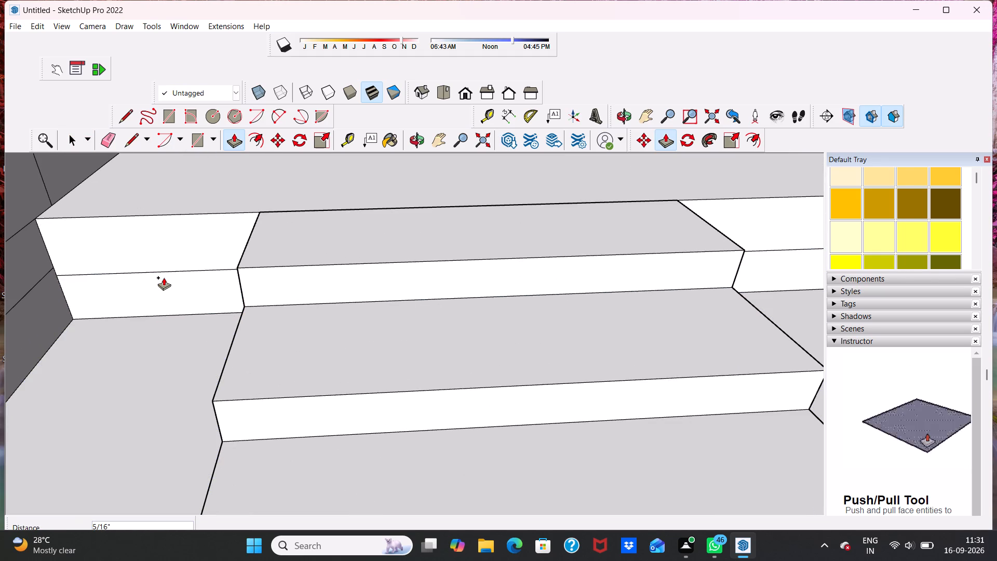
click(164, 277)
scroll(158, 265, down, 6)
middle_drag(172, 263, 140, 219)
scroll(152, 210, up, 1)
scroll(161, 212, down, 5)
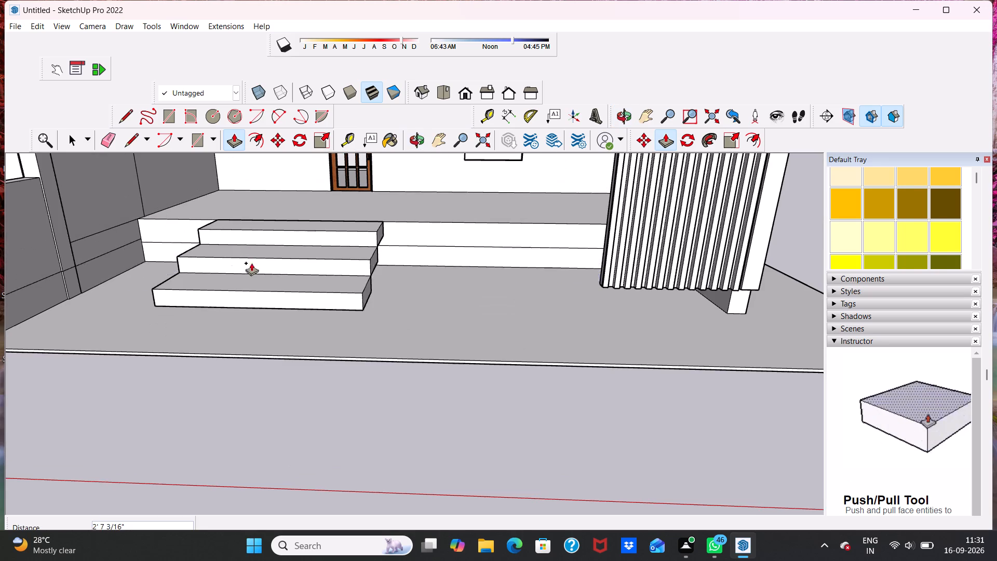
key(space)
Examine the entrance steps, the lowered floor slab and the base of the slatted wall from the front and below.
middle_drag(177, 260, 268, 257)
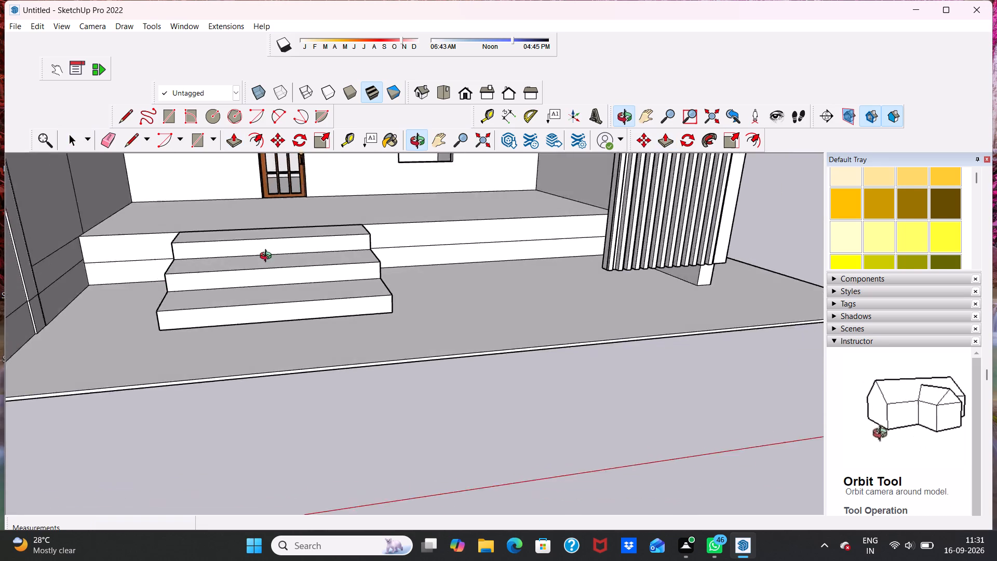
middle_drag(268, 257, 325, 170)
middle_drag(267, 206, 194, 102)
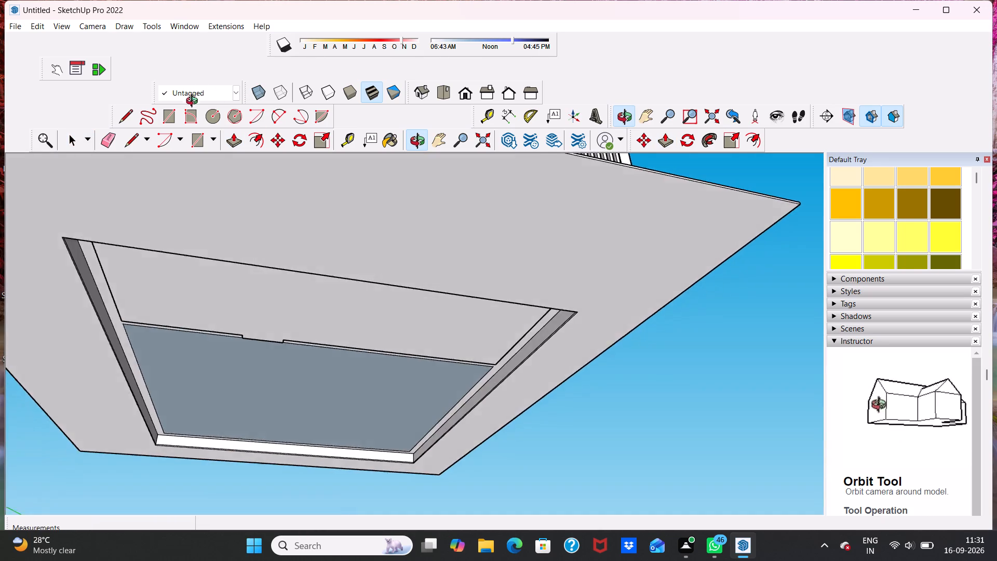
middle_drag(194, 102, 182, 289)
scroll(188, 274, down, 5)
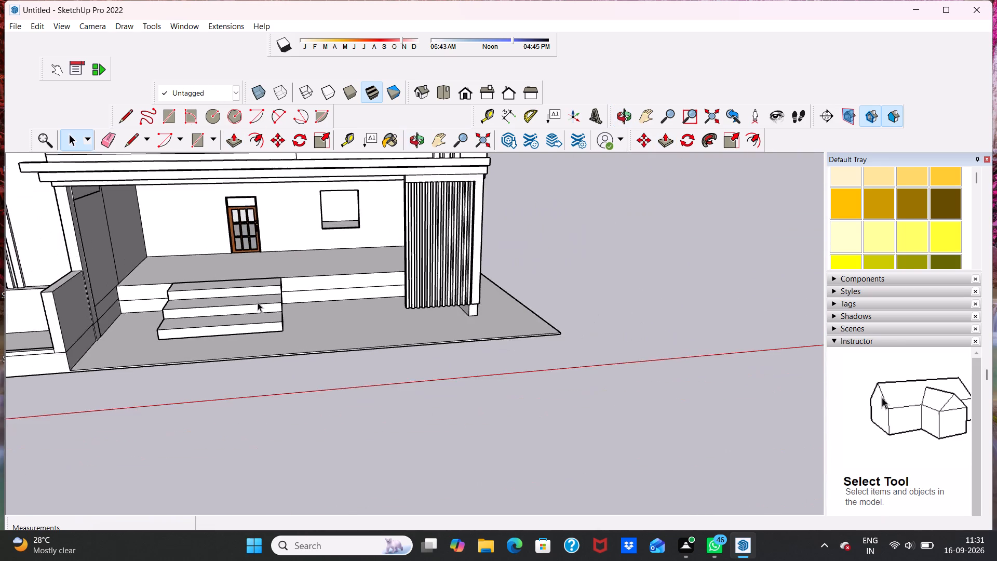
scroll(258, 302, down, 5)
middle_drag(257, 320, 177, 265)
scroll(295, 295, up, 6)
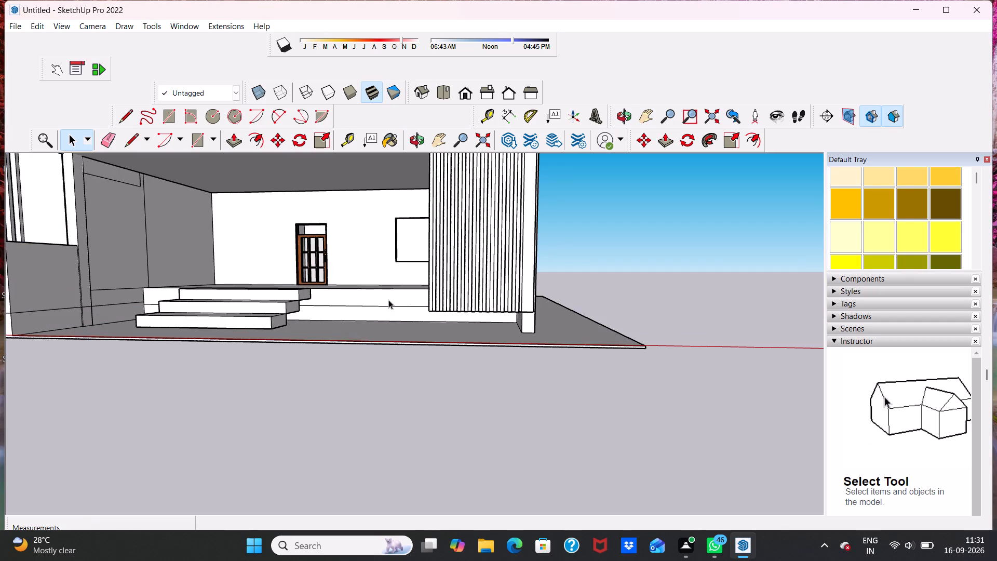
middle_drag(393, 301, 407, 340)
scroll(440, 348, up, 5)
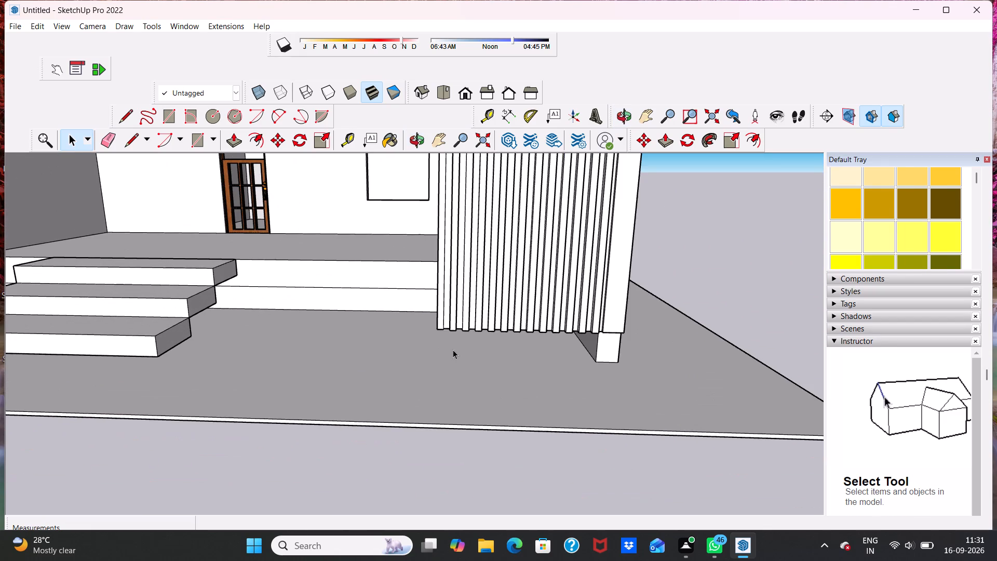
middle_drag(453, 350, 419, 283)
middle_drag(447, 294, 460, 332)
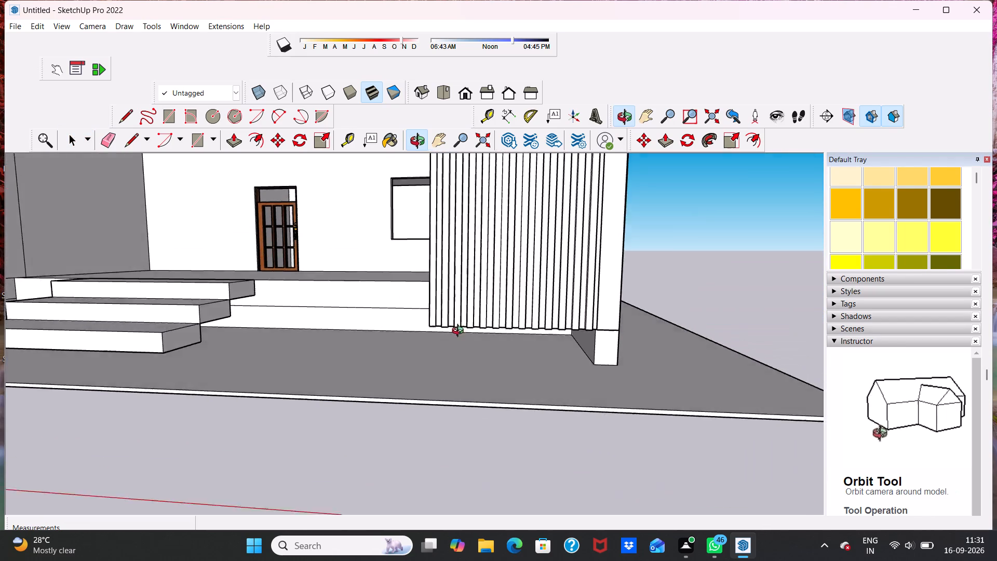
middle_drag(460, 332, 492, 302)
scroll(492, 302, up, 6)
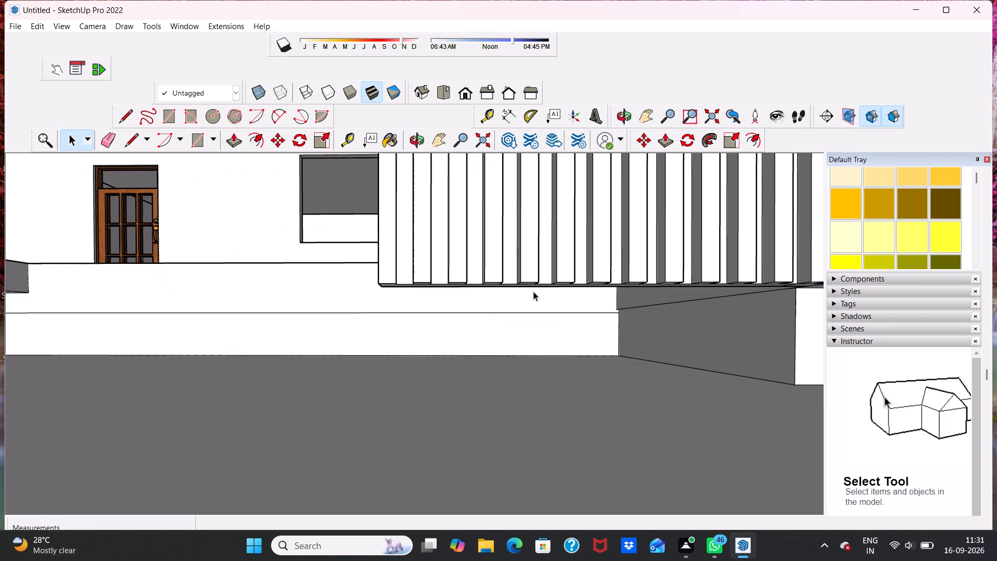
scroll(521, 277, down, 5)
middle_drag(422, 273, 501, 334)
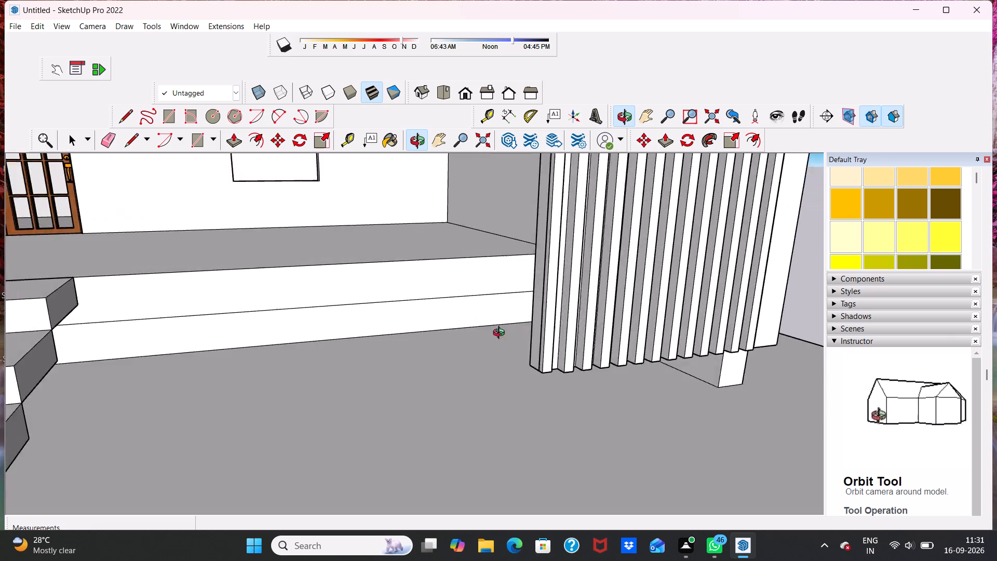
middle_drag(501, 334, 497, 259)
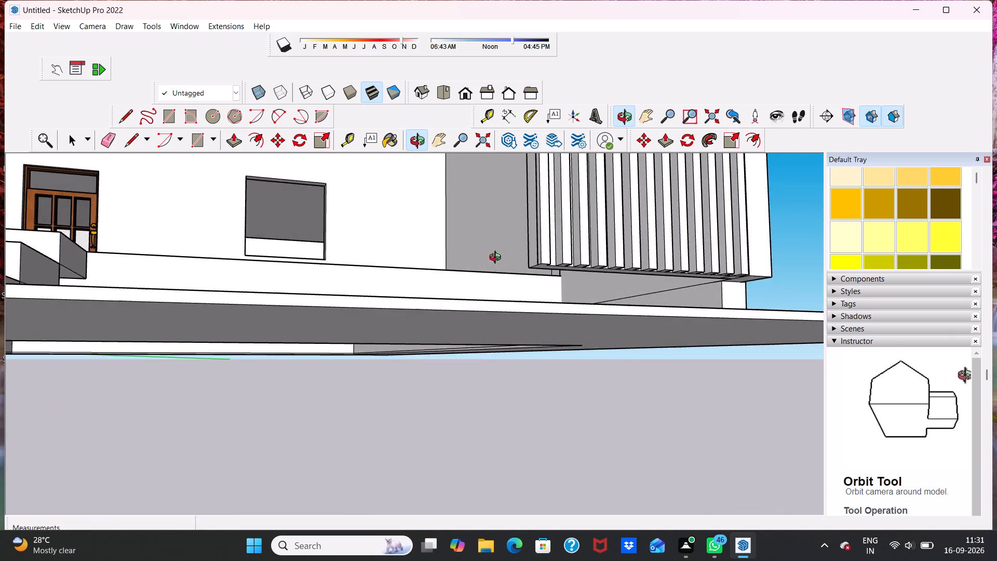
middle_drag(497, 259, 446, 298)
scroll(404, 279, up, 1)
scroll(412, 281, down, 7)
scroll(350, 294, down, 9)
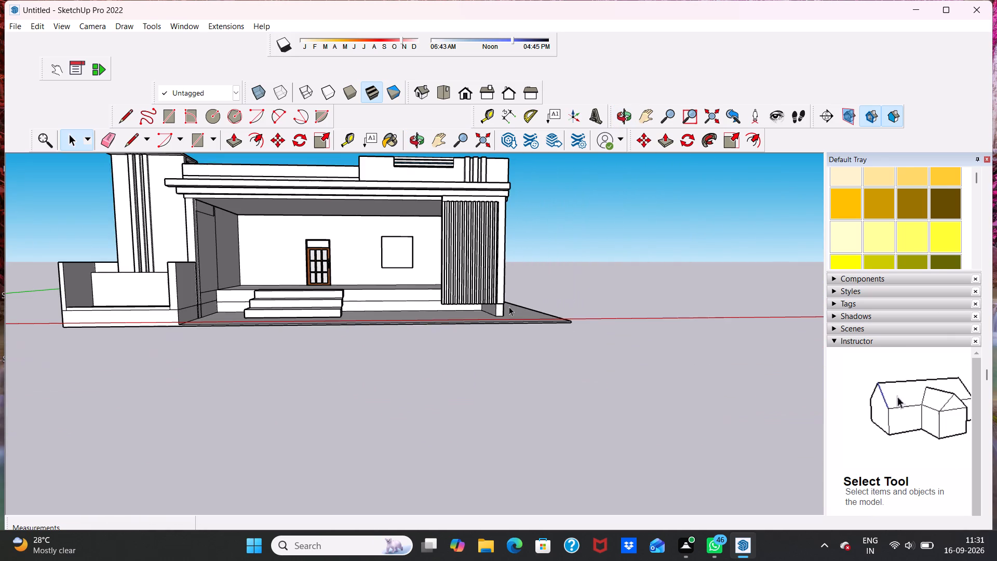
Push/Pull the underside of the slatted wall's backing down about 1' 2" to the lowered floor slab.
middle_drag(478, 297, 486, 331)
scroll(535, 323, up, 6)
scroll(479, 320, up, 10)
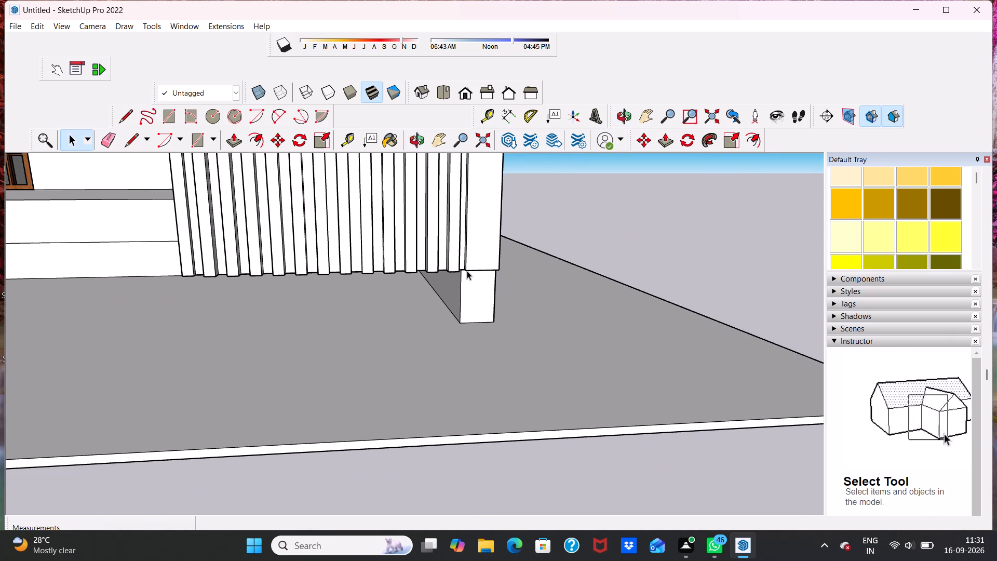
scroll(467, 276, down, 1)
middle_drag(467, 285, 450, 217)
scroll(446, 226, up, 4)
scroll(328, 272, up, 3)
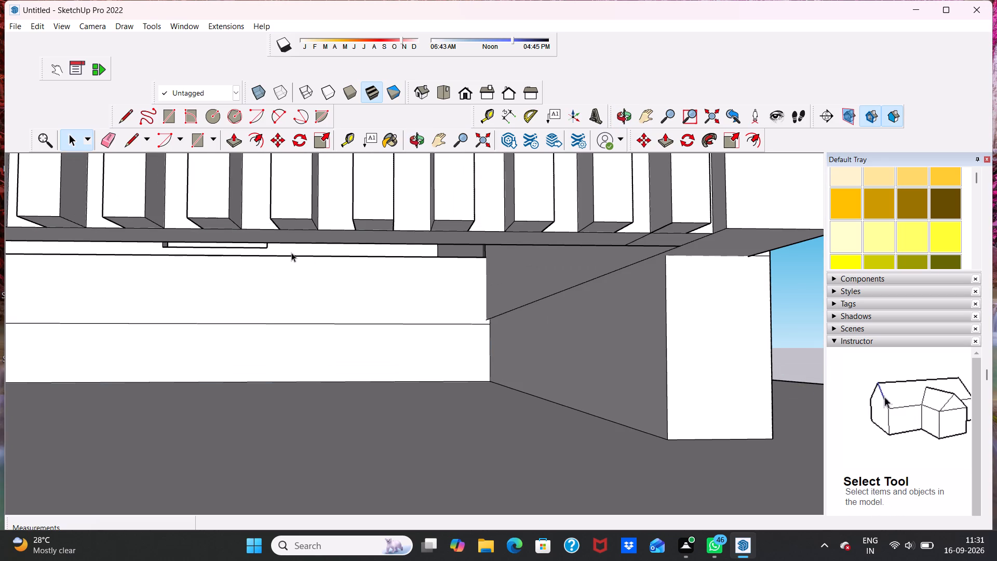
click(284, 237)
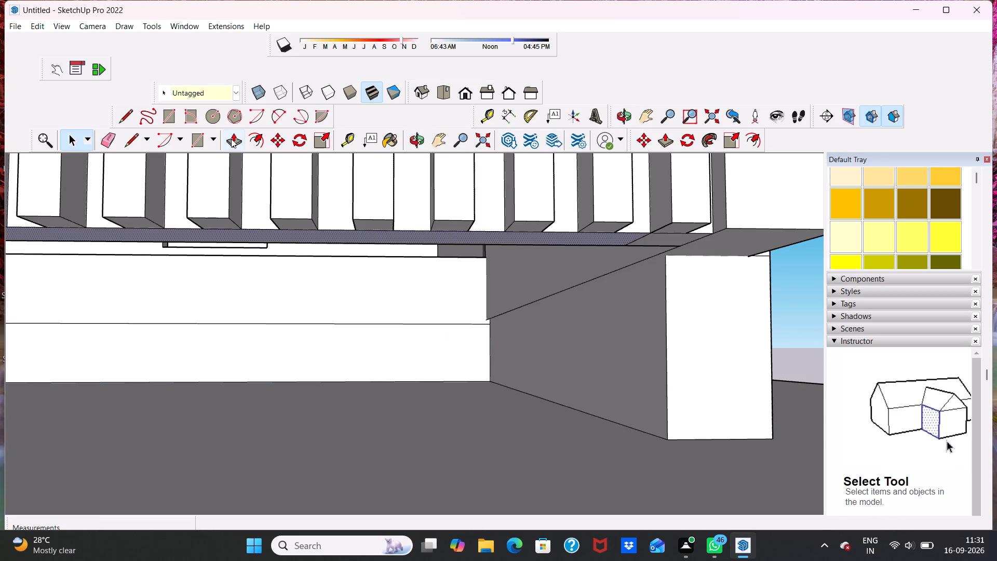
click(231, 139)
drag(273, 231, 273, 231)
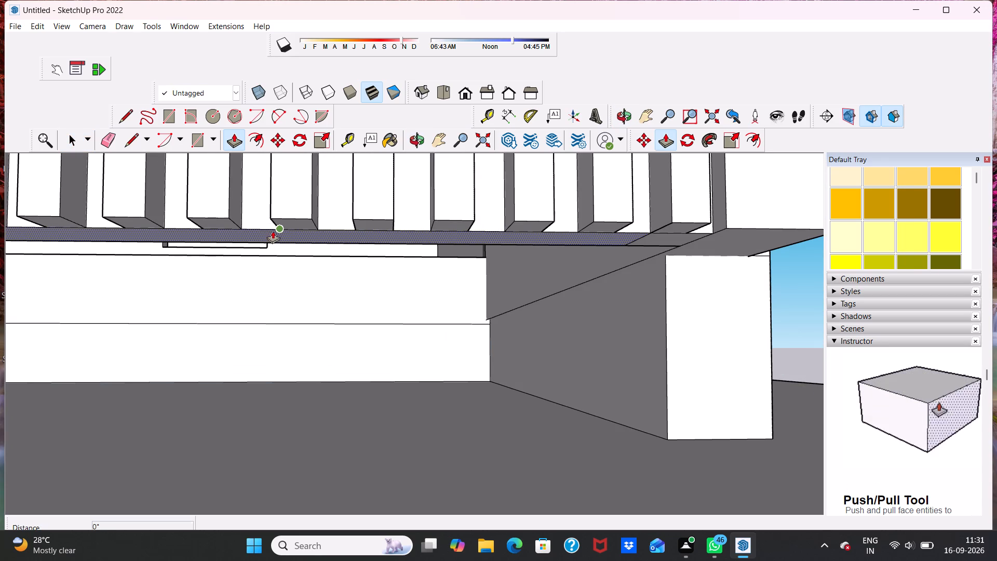
drag(273, 231, 300, 450)
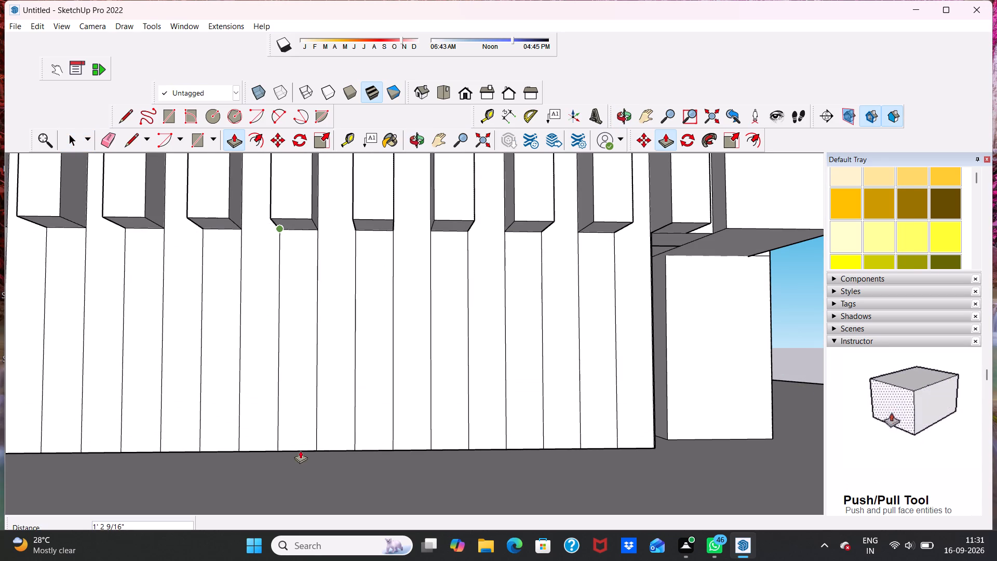
drag(300, 450, 321, 447)
click(321, 447)
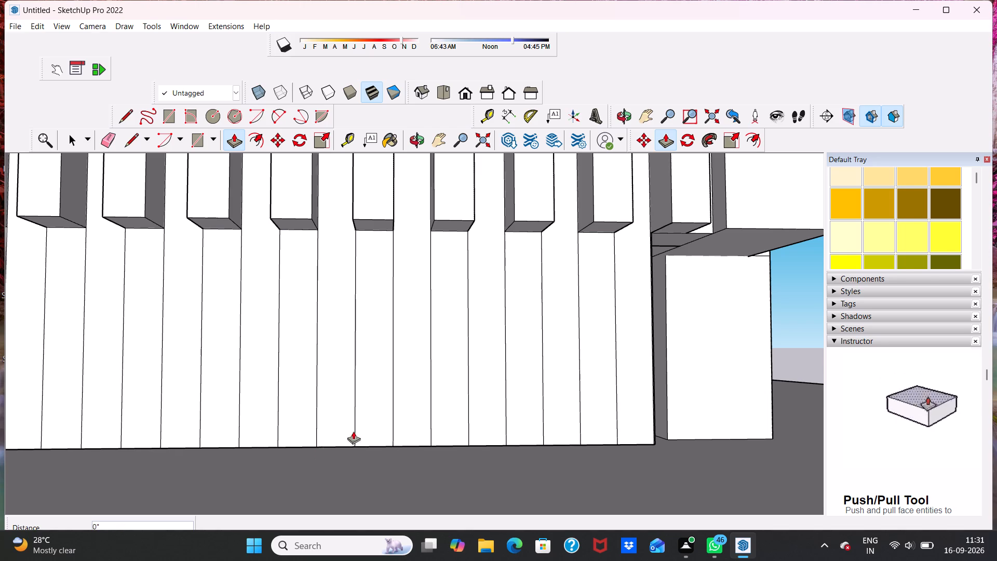
scroll(353, 425, down, 5)
click(374, 451)
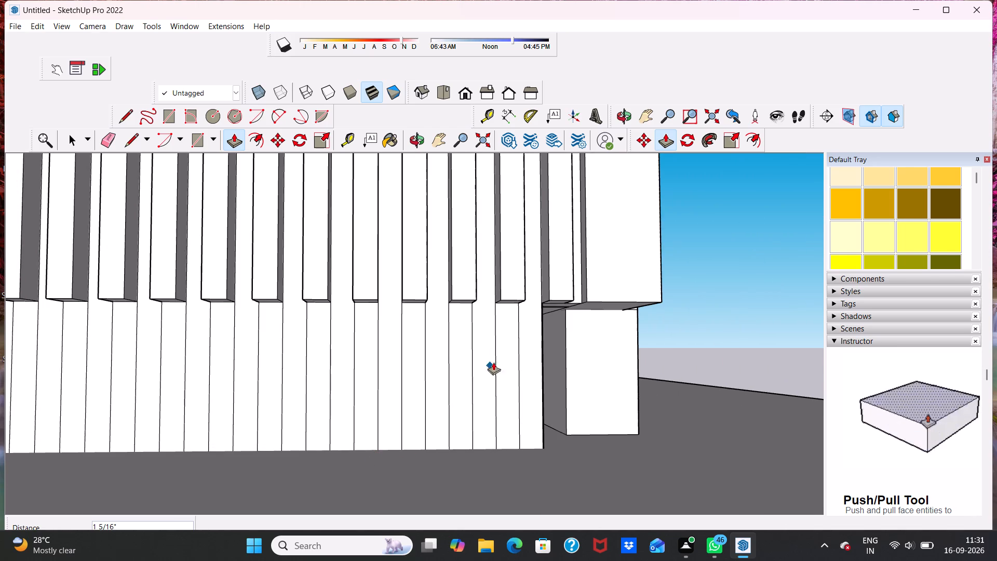
Push/Pull the short remaining underside strip beside the slatted wall's end pier down about 1' 3" to the floor slab.
scroll(516, 343, up, 5)
scroll(572, 288, up, 5)
key(space)
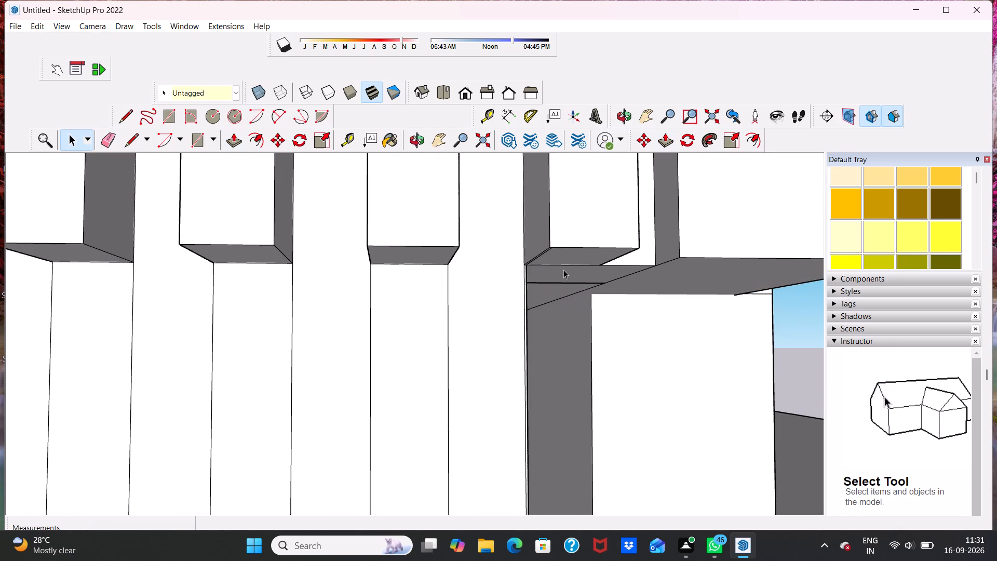
click(563, 277)
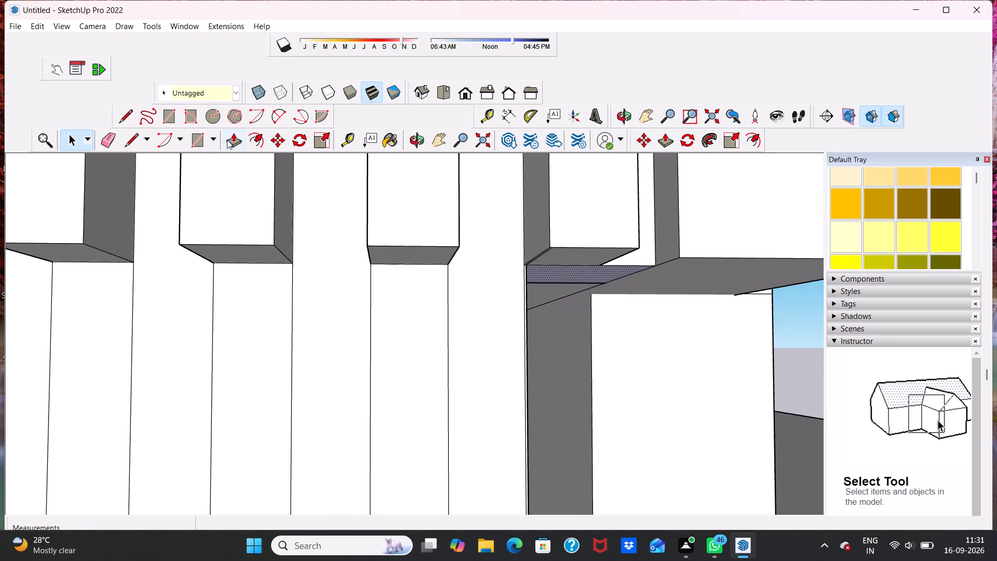
click(229, 136)
scroll(571, 319, up, 1)
click(561, 265)
scroll(564, 290, down, 5)
scroll(579, 375, down, 5)
scroll(607, 419, down, 5)
scroll(617, 472, down, 3)
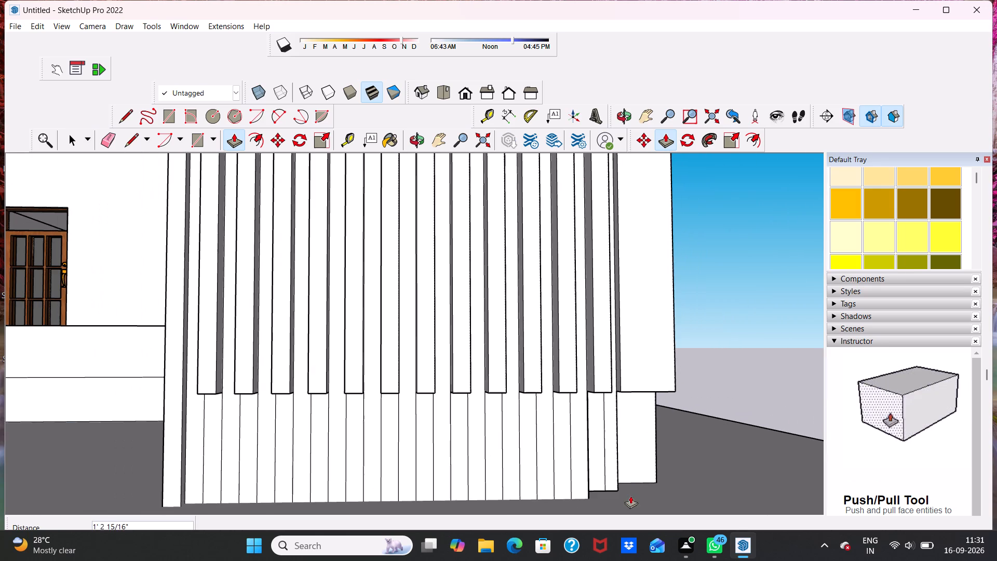
click(632, 500)
Push/Pull the underside of the slatted wall's wide end pier down about 1' 3" to the lowered floor slab.
middle_drag(626, 429, 620, 390)
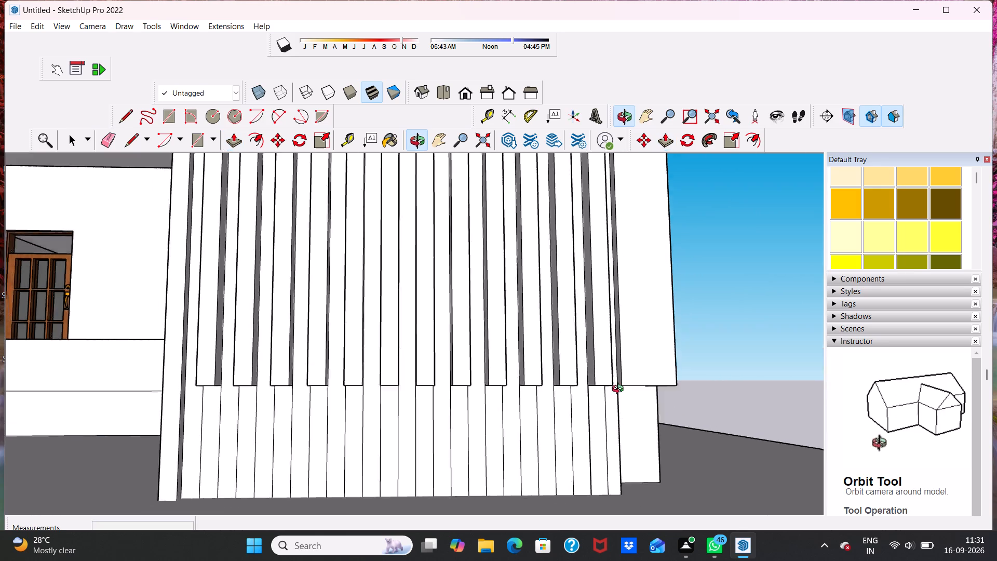
middle_drag(620, 390, 577, 391)
scroll(624, 378, up, 5)
click(633, 366)
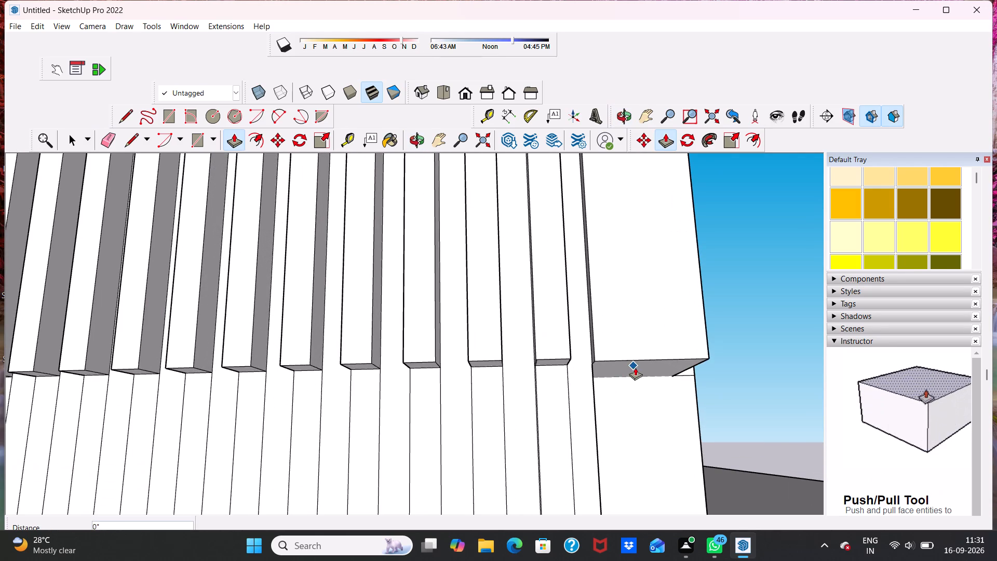
scroll(650, 407, down, 3)
key(space)
click(641, 376)
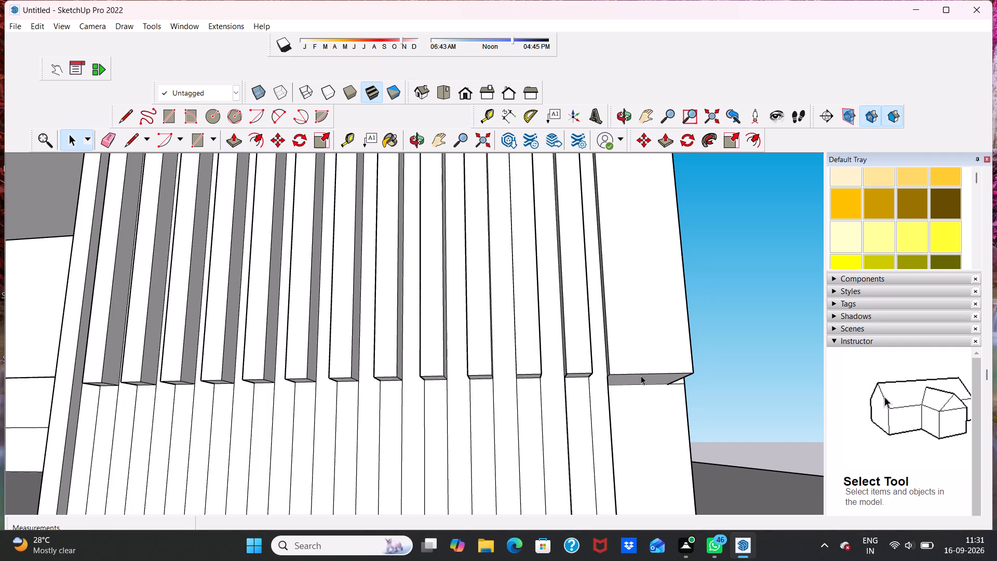
click(643, 381)
scroll(642, 385, up, 4)
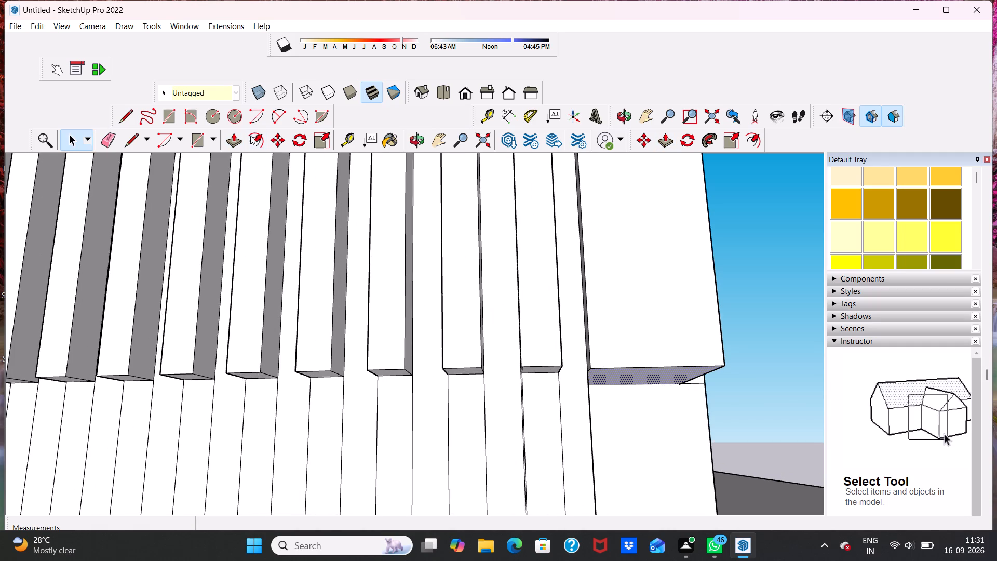
click(227, 138)
scroll(523, 311, down, 1)
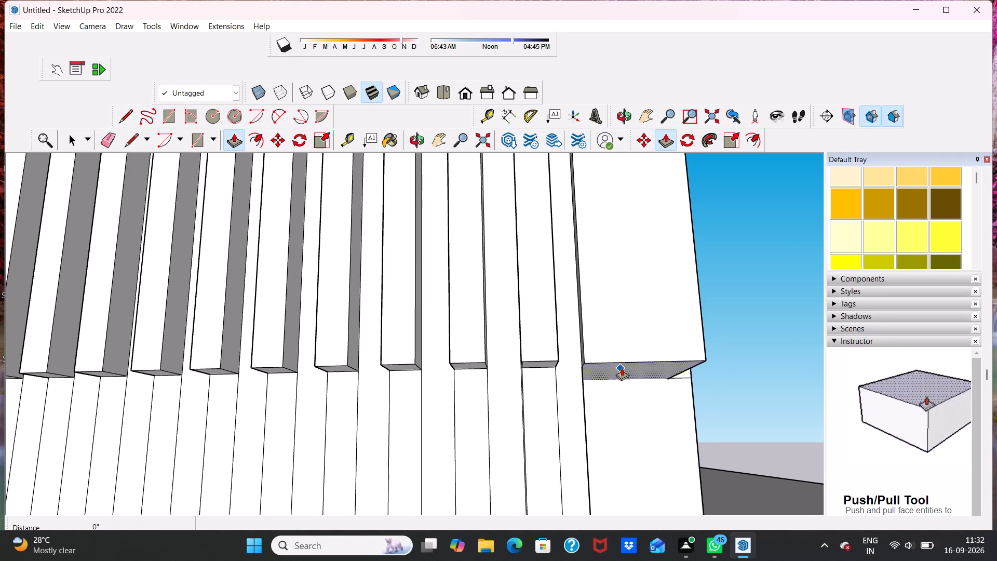
click(622, 368)
scroll(625, 388, down, 9)
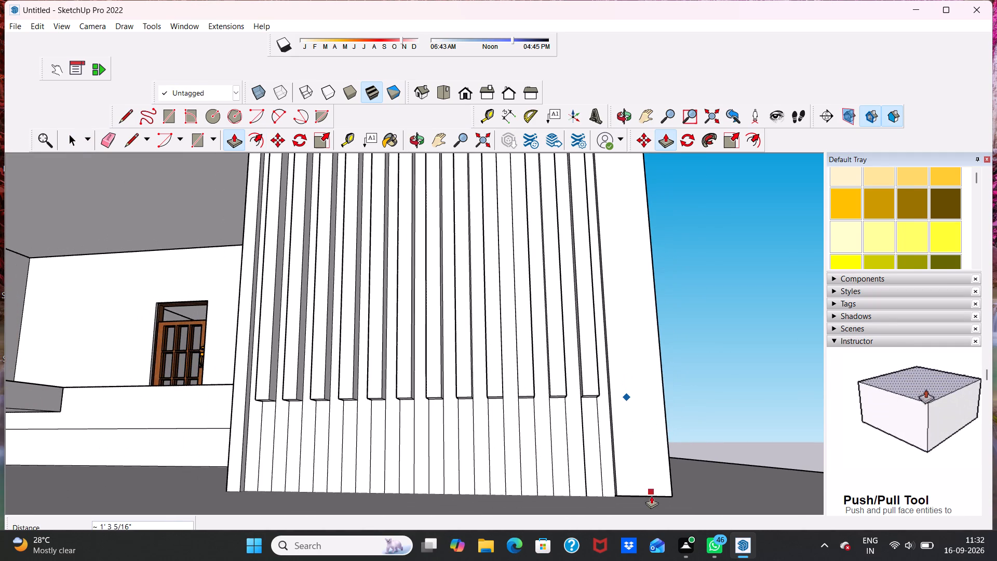
click(652, 499)
key(space)
Examine the base of the slatted wall and its end pier against the floor slab from the front and side.
middle_drag(613, 465, 514, 469)
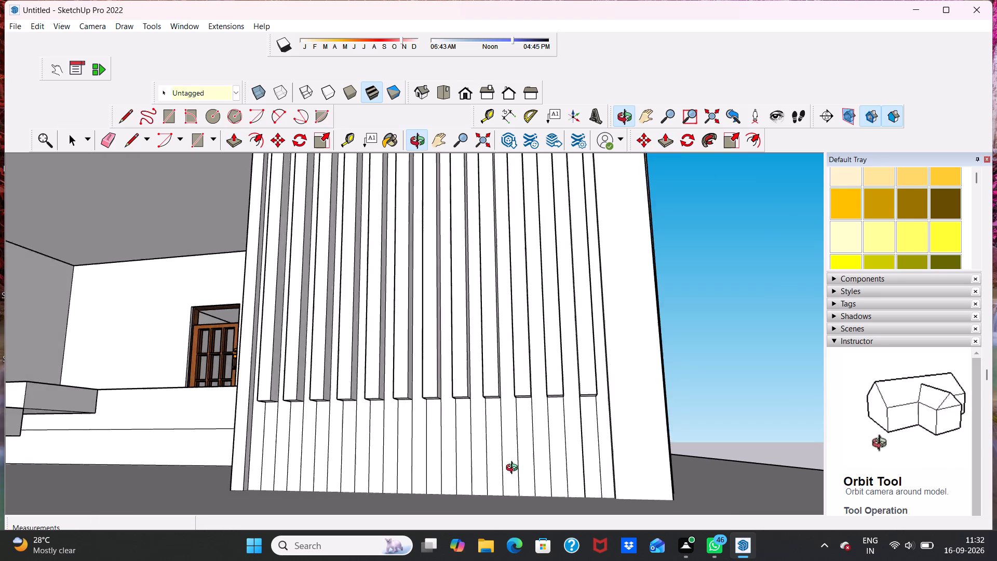
middle_drag(514, 469, 406, 456)
middle_drag(467, 429, 659, 411)
key(space)
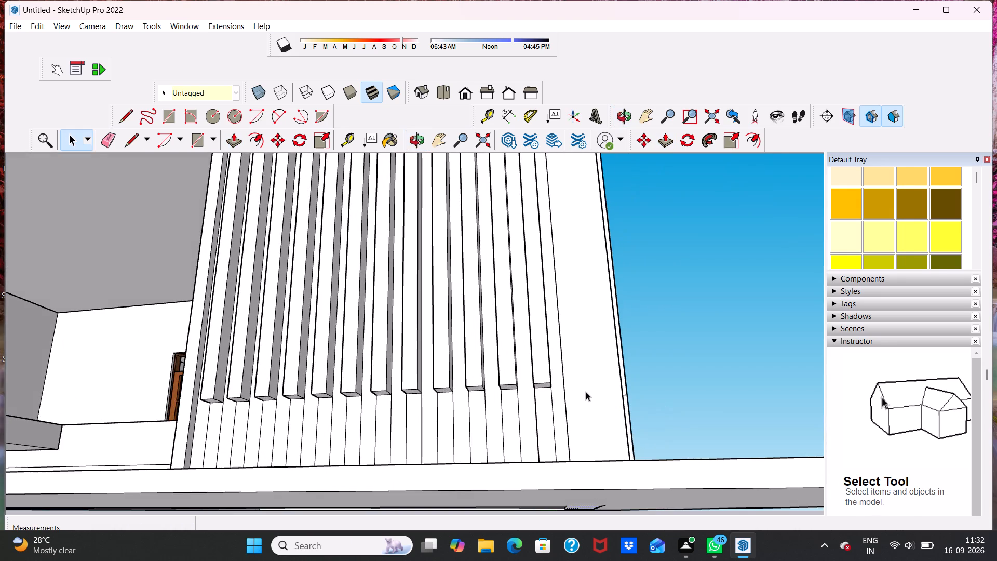
middle_drag(518, 395, 591, 417)
scroll(516, 369, down, 5)
scroll(455, 295, down, 2)
middle_drag(378, 328, 390, 368)
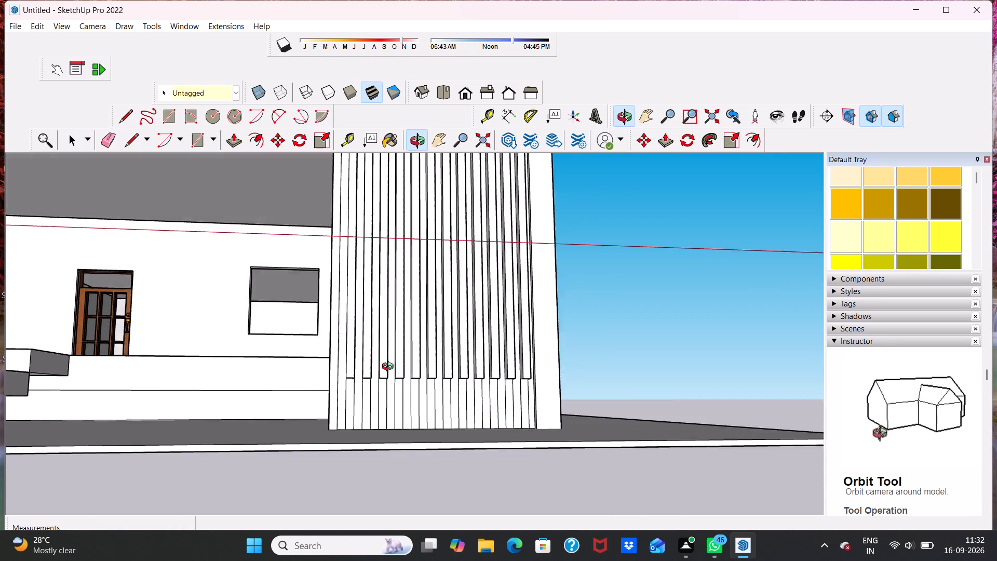
middle_drag(390, 368, 381, 403)
scroll(373, 370, up, 1)
scroll(355, 349, down, 7)
Push/Pull the recessed face on the floor slab's underside downward about 1' 1", and again by about 3".
middle_drag(369, 391, 486, 194)
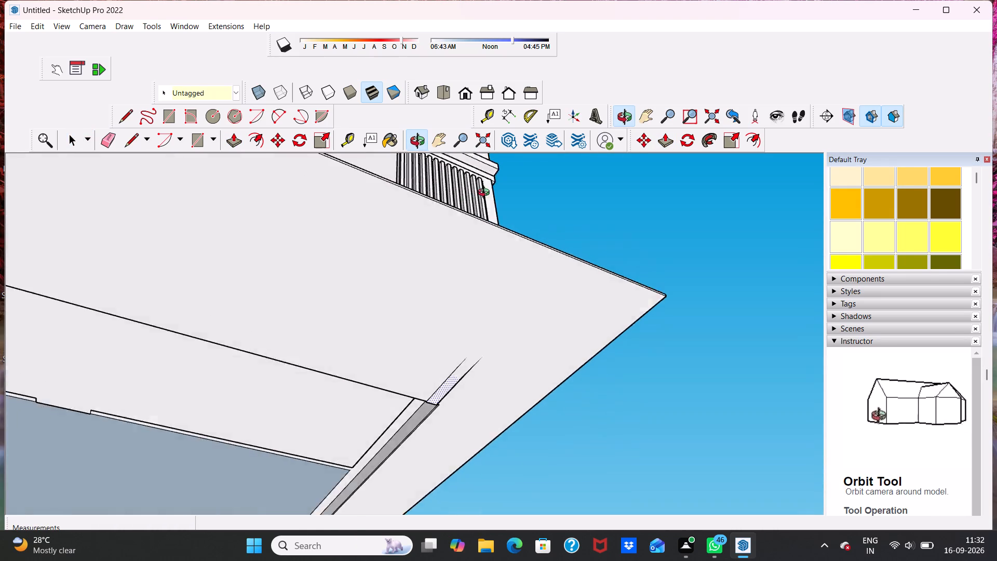
middle_drag(486, 194, 496, 191)
middle_drag(329, 364, 578, 289)
scroll(312, 281, up, 1)
scroll(278, 269, down, 5)
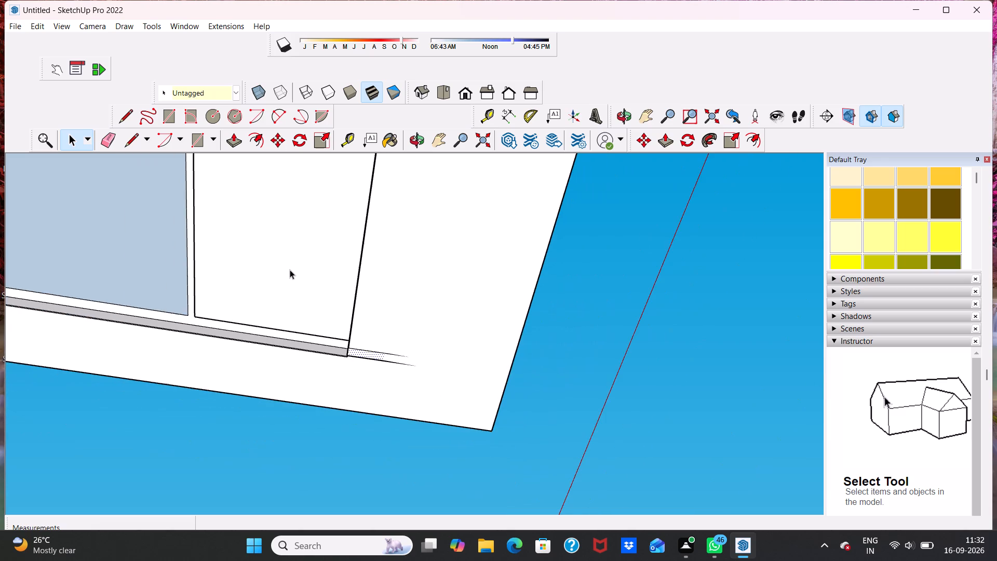
scroll(298, 263, up, 1)
scroll(265, 257, down, 4)
middle_drag(338, 281, 460, 342)
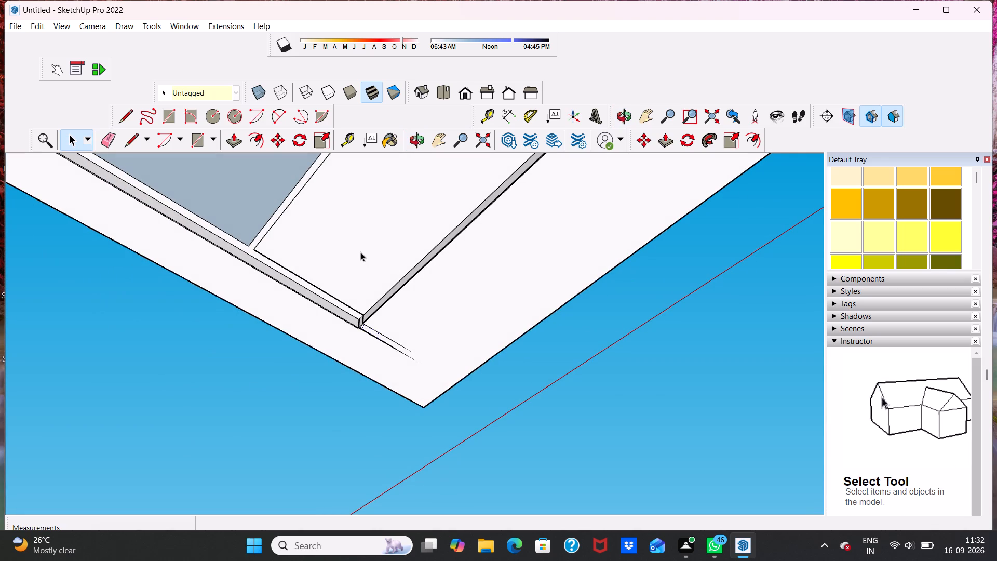
click(360, 250)
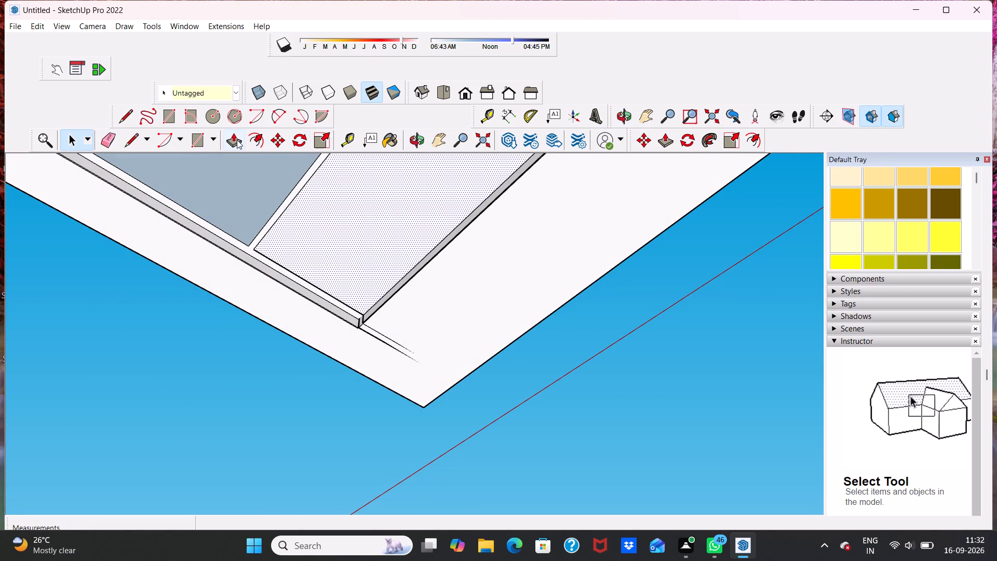
click(238, 140)
drag(346, 218, 347, 226)
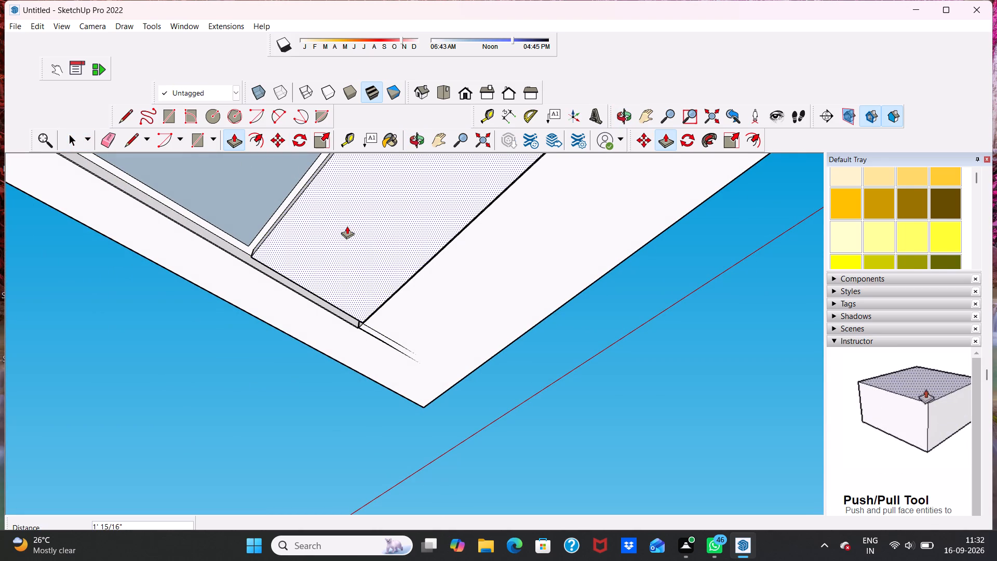
drag(347, 226, 347, 227)
click(345, 229)
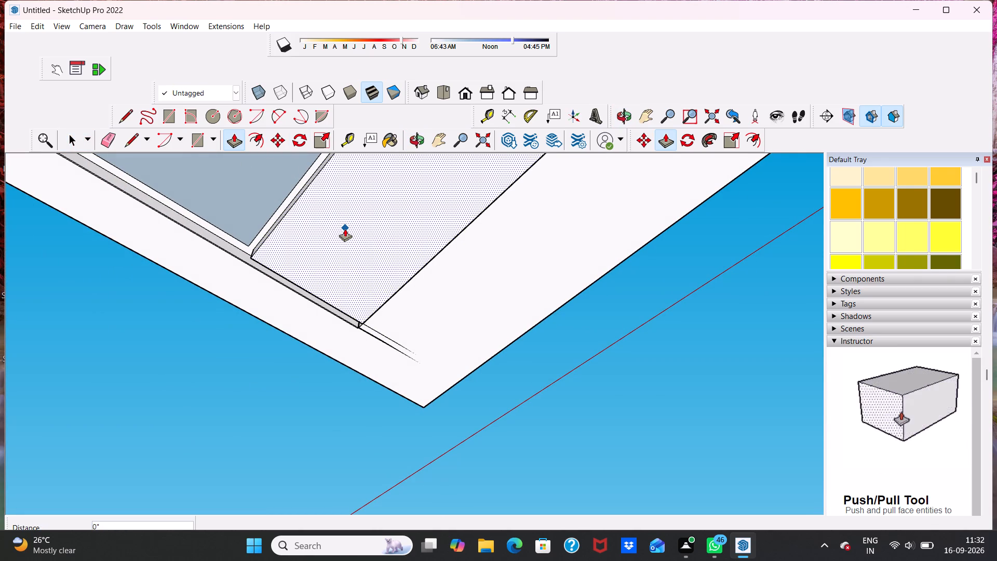
click(294, 211)
Erase the horizontal edge running across the raised platform's front riser on both sides of the entrance steps.
middle_drag(277, 239, 334, 204)
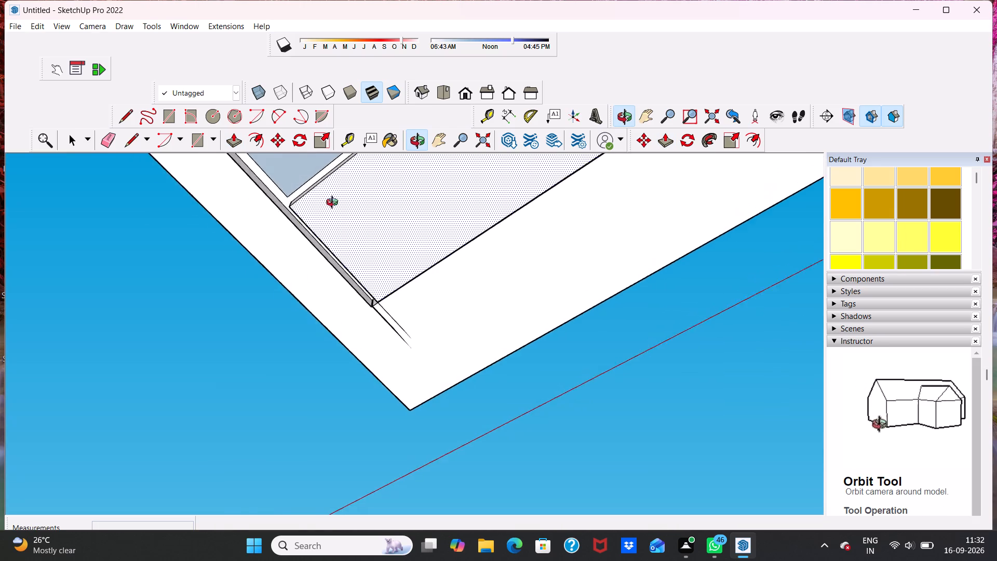
middle_drag(334, 204, 30, 364)
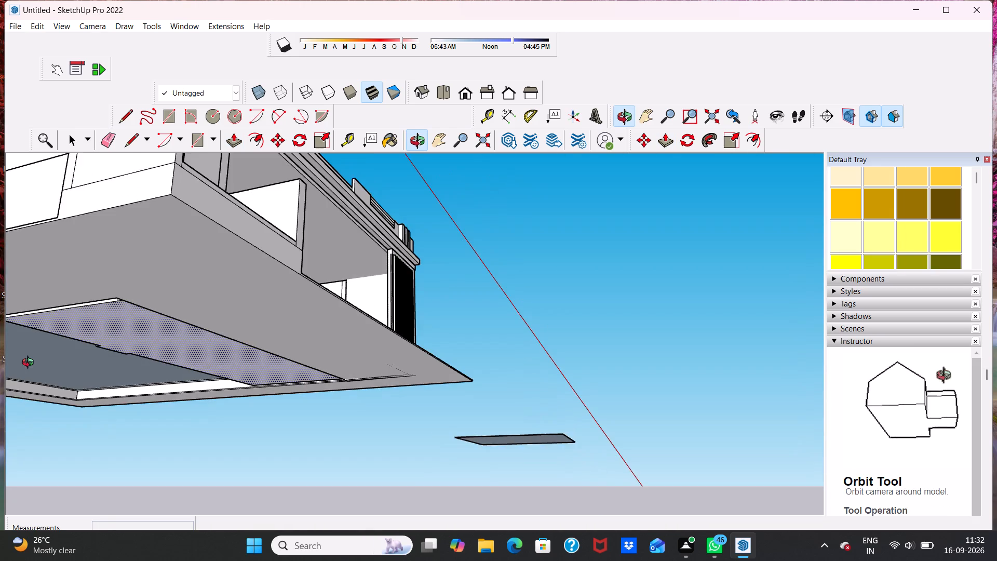
middle_drag(30, 364, 35, 360)
middle_drag(118, 341, 0, 418)
middle_drag(260, 317, 130, 369)
key(space)
scroll(256, 293, up, 4)
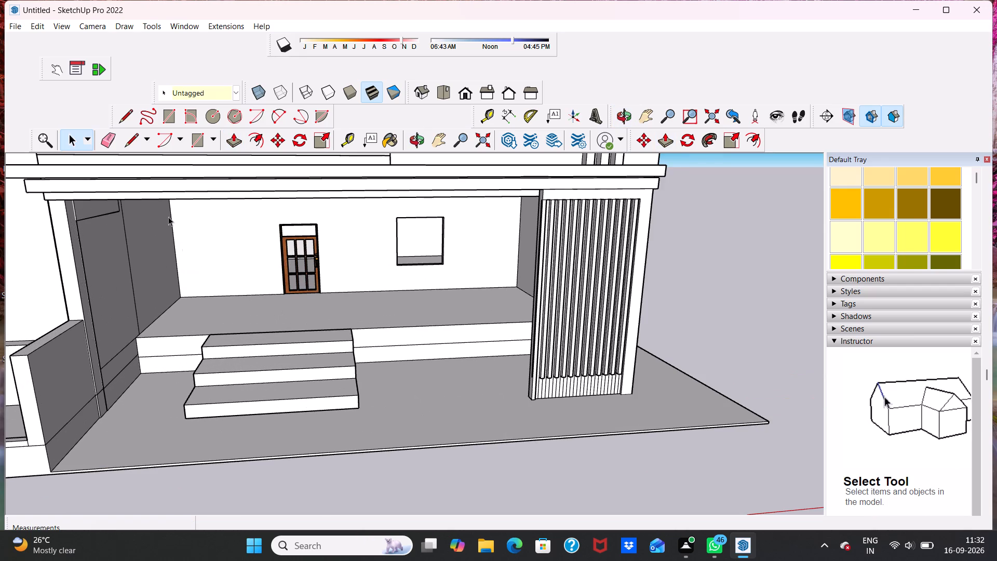
click(107, 136)
scroll(164, 360, up, 2)
click(165, 355)
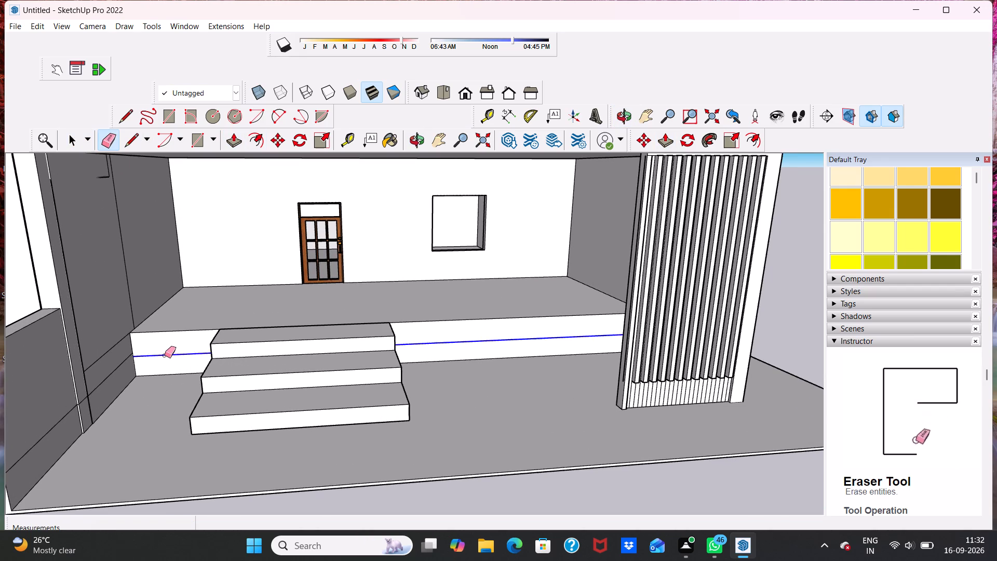
scroll(212, 342, down, 4)
middle_click(228, 342)
key(space)
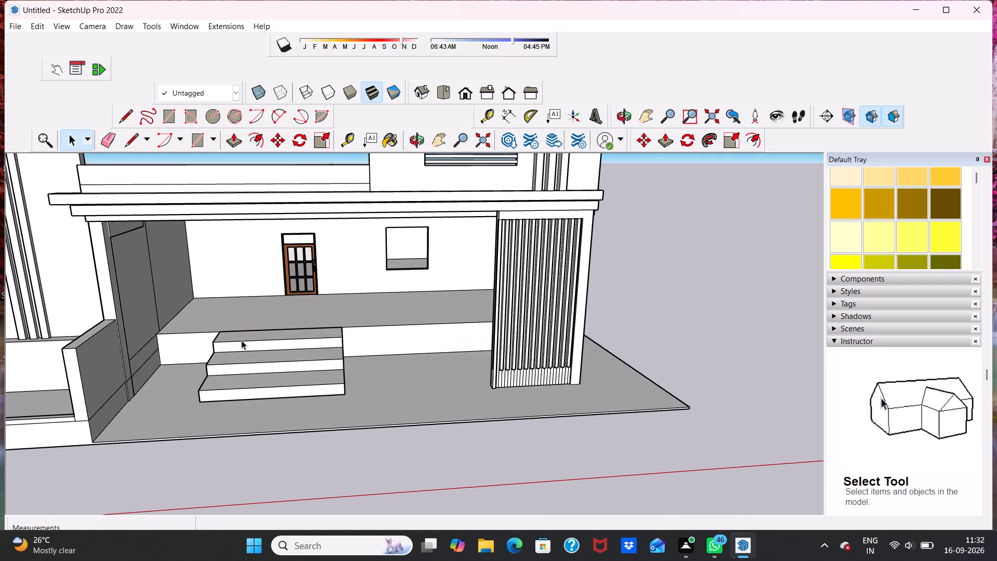
Examine the whole front elevation, including the entrance steps, platform riser, window opening and slatted wall.
scroll(390, 350, down, 1)
middle_drag(390, 352, 356, 316)
scroll(397, 320, down, 5)
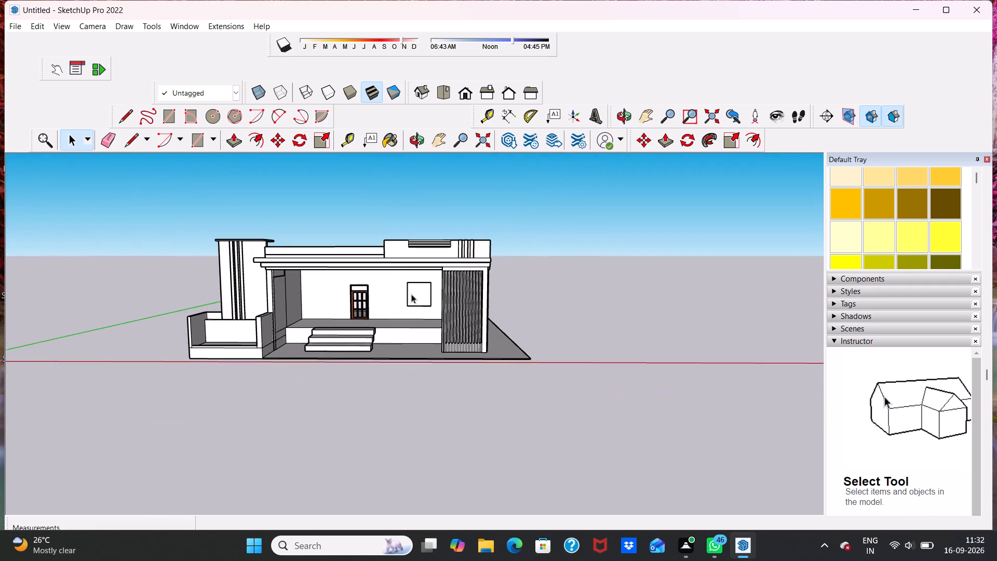
middle_click(408, 280)
scroll(408, 280, up, 18)
scroll(399, 290, down, 9)
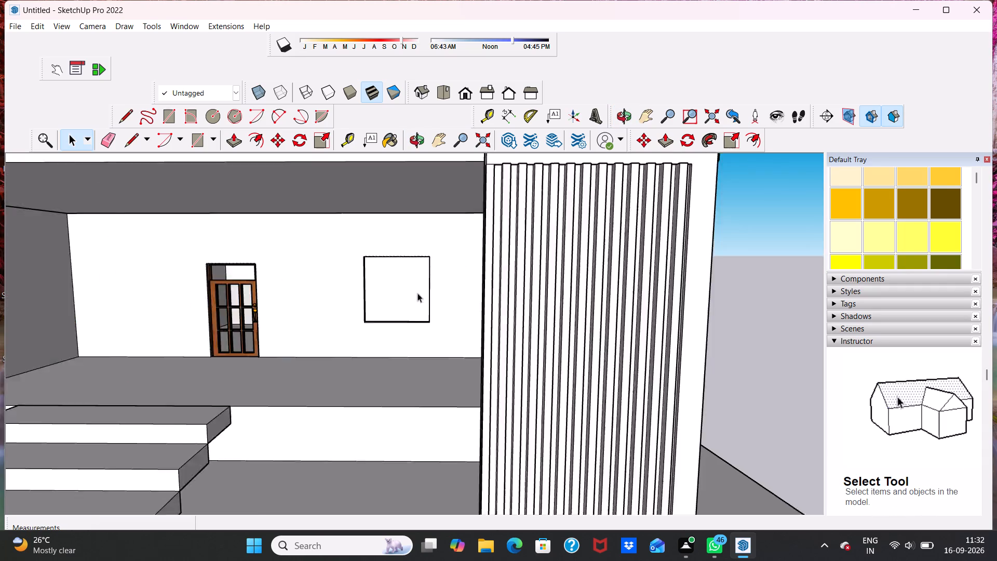
middle_drag(399, 270, 405, 291)
scroll(406, 272, down, 6)
middle_drag(476, 299, 516, 278)
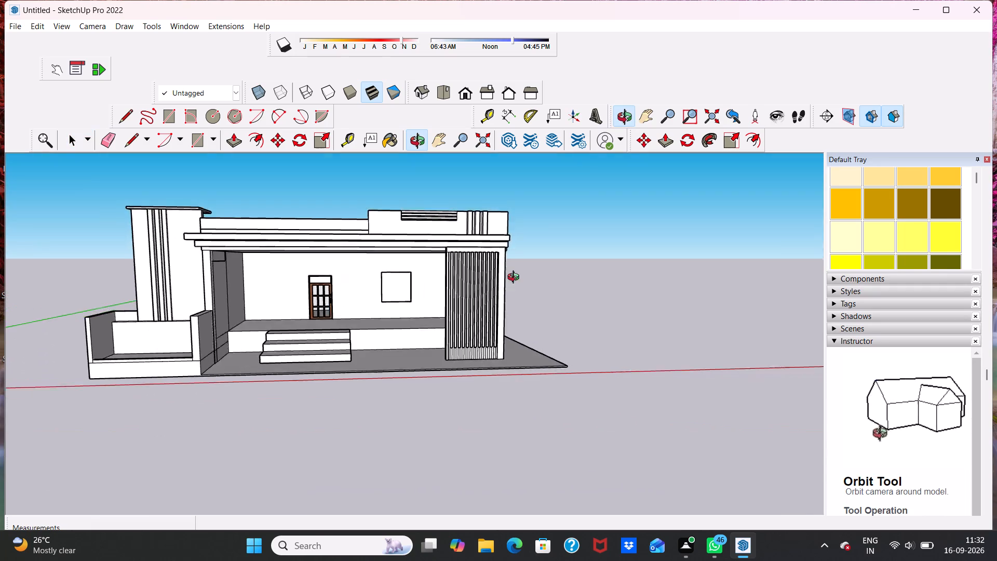
middle_drag(516, 278, 531, 280)
Draw a rectangle about 6' 1" by 1' 3" on the floor slab along the front base of the slatted wall.
scroll(526, 378, up, 5)
middle_drag(470, 346, 408, 339)
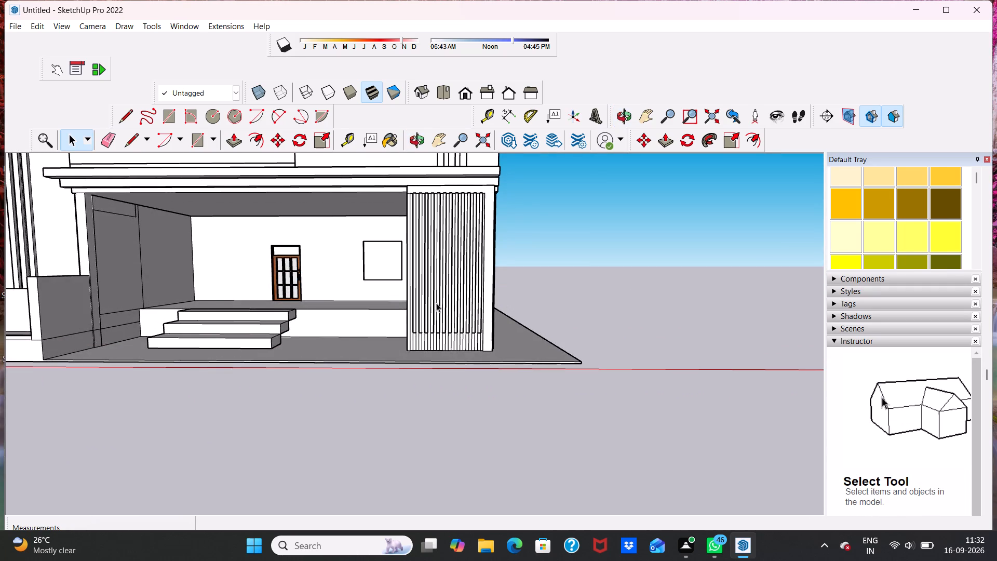
scroll(436, 303, up, 1)
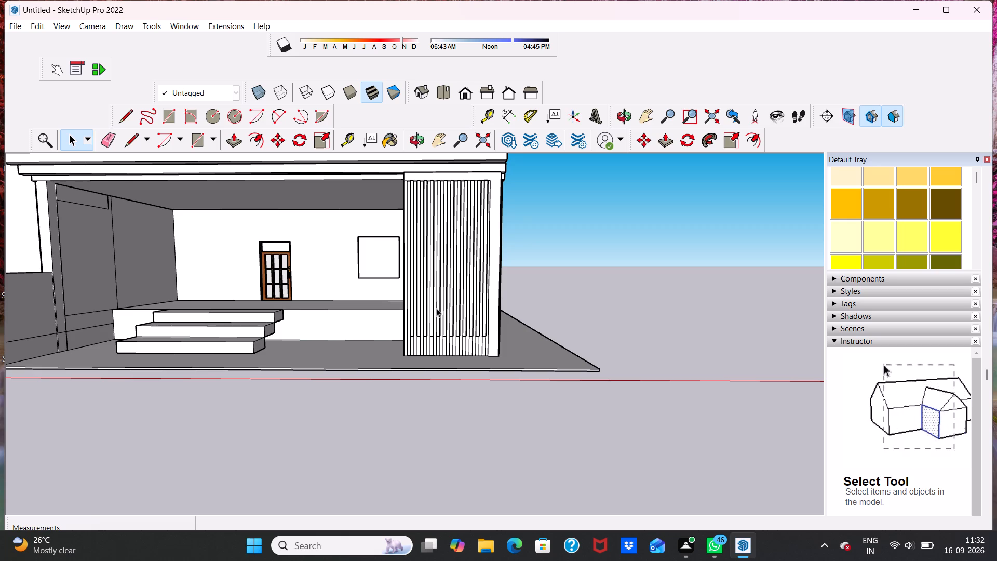
scroll(436, 308, up, 4)
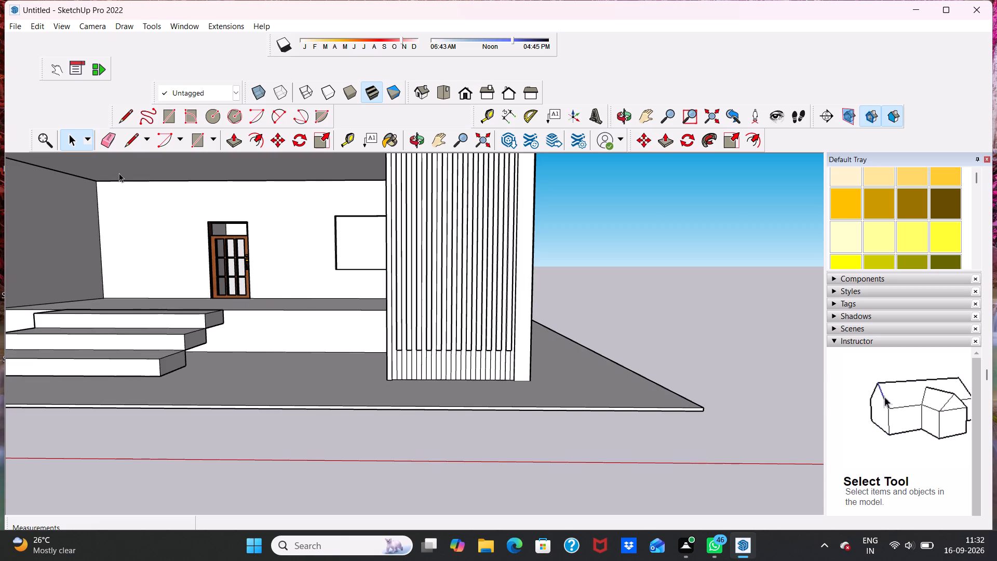
click(168, 121)
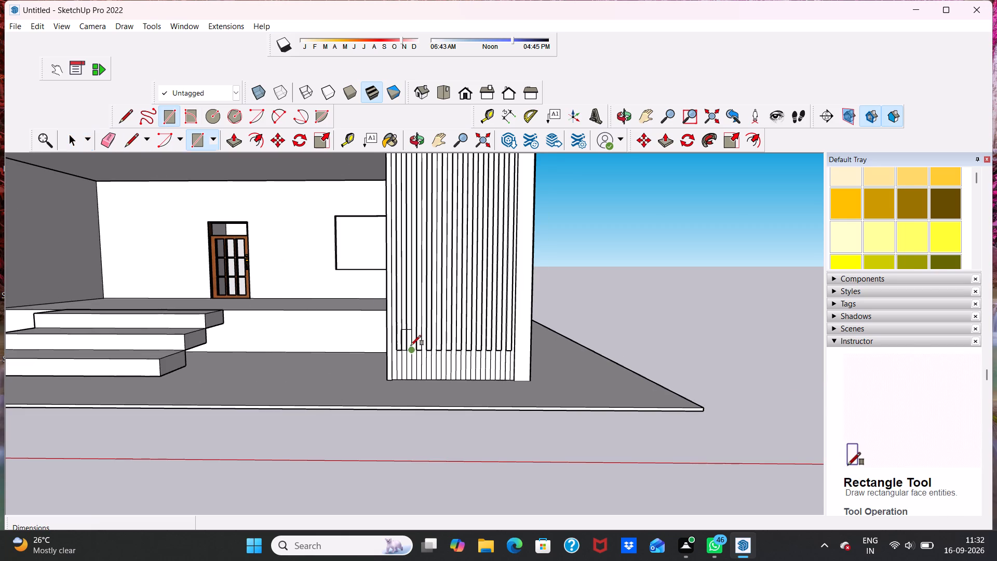
scroll(411, 346, up, 4)
click(372, 395)
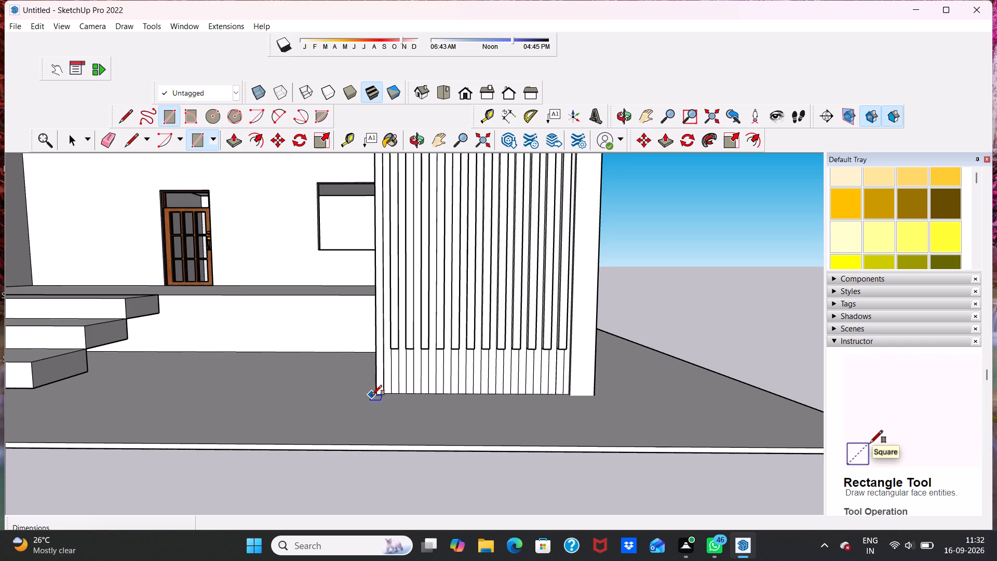
click(599, 400)
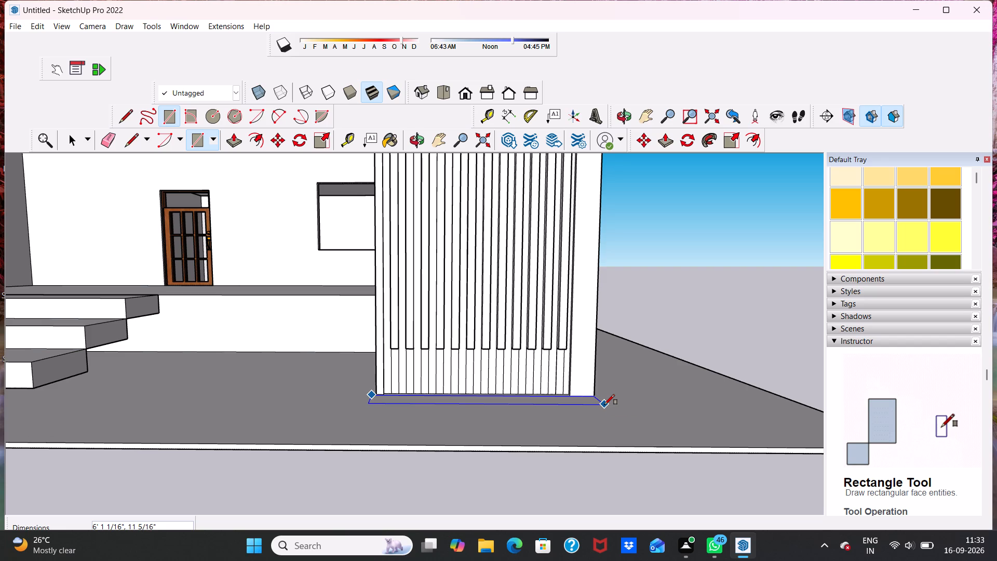
click(605, 403)
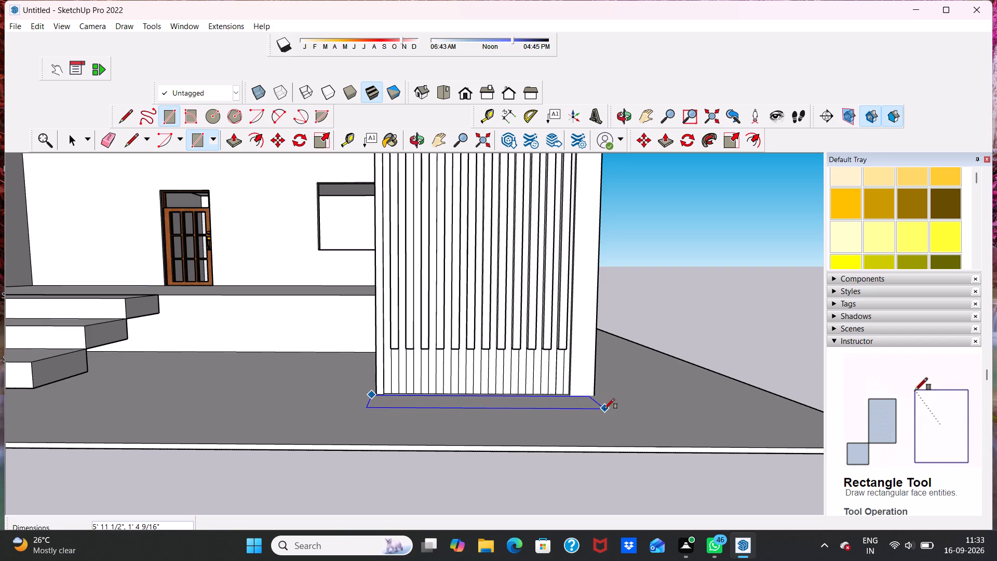
click(609, 408)
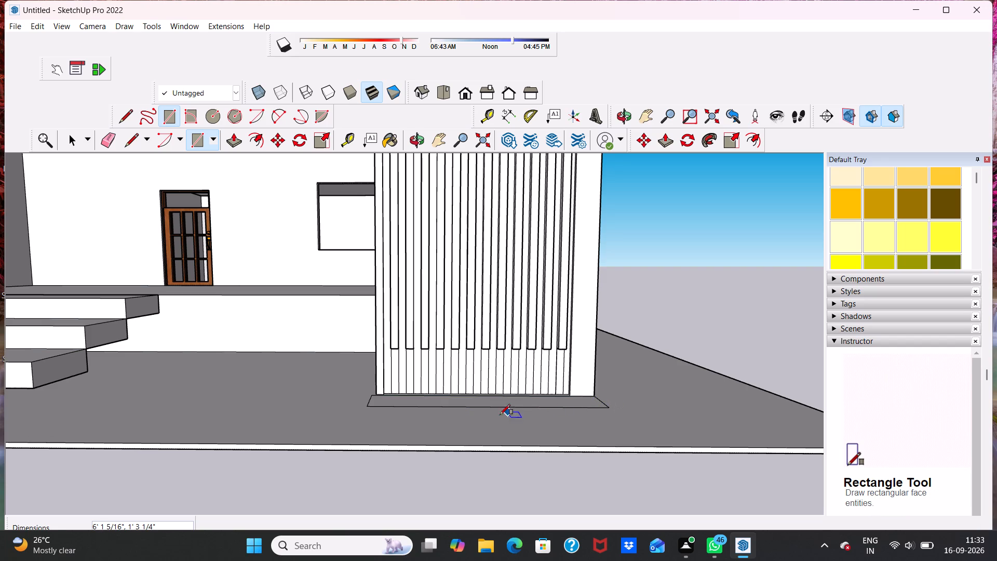
key(space)
Push/Pull the rectangle at the front base of the slatted wall up 2' to form a base block.
click(441, 400)
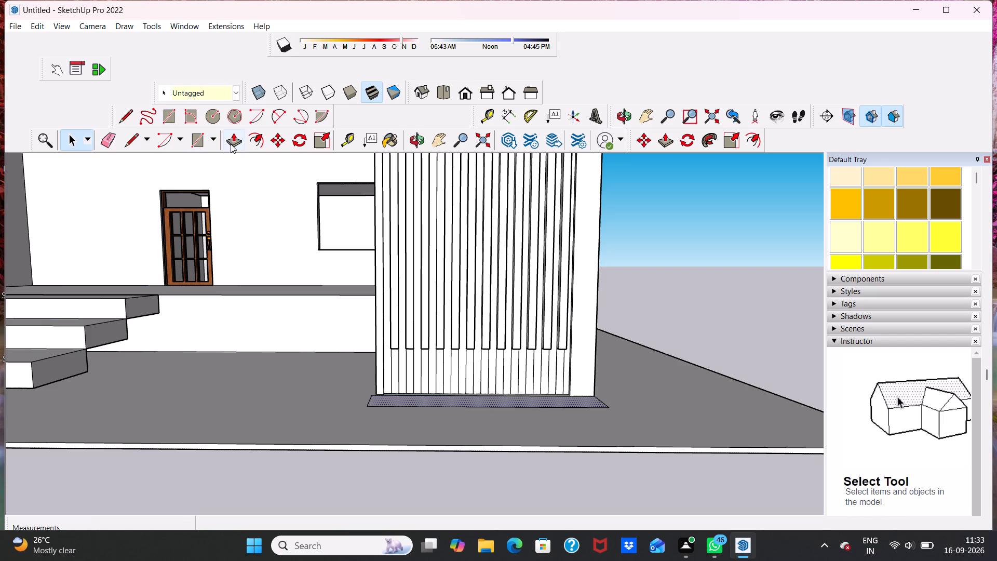
click(232, 136)
click(433, 395)
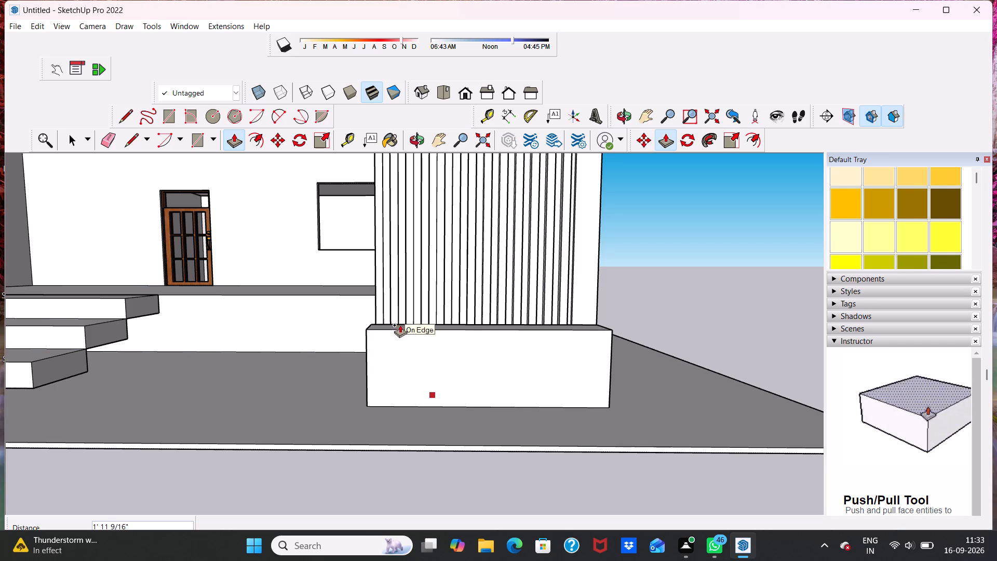
key(2)
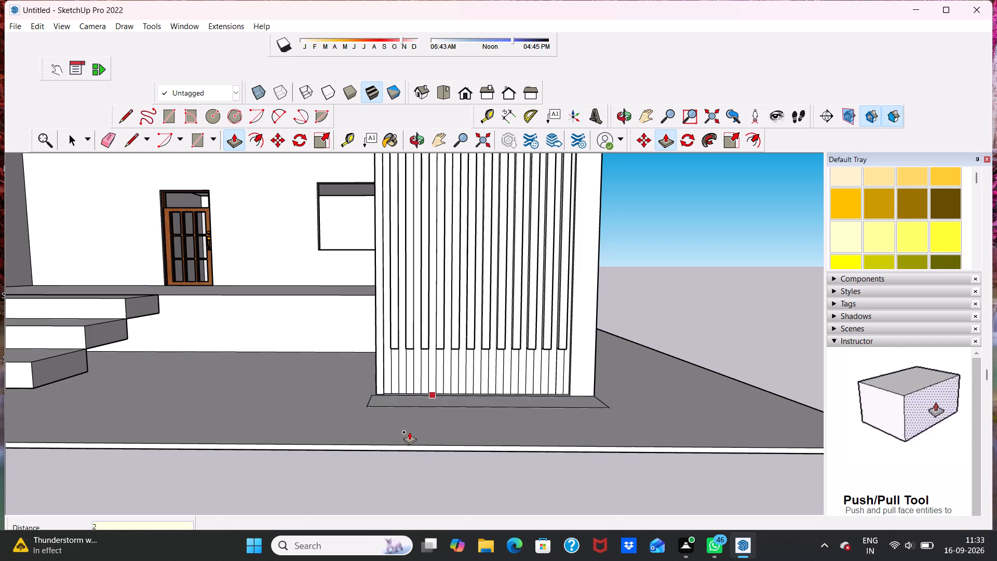
key(apostrophe)
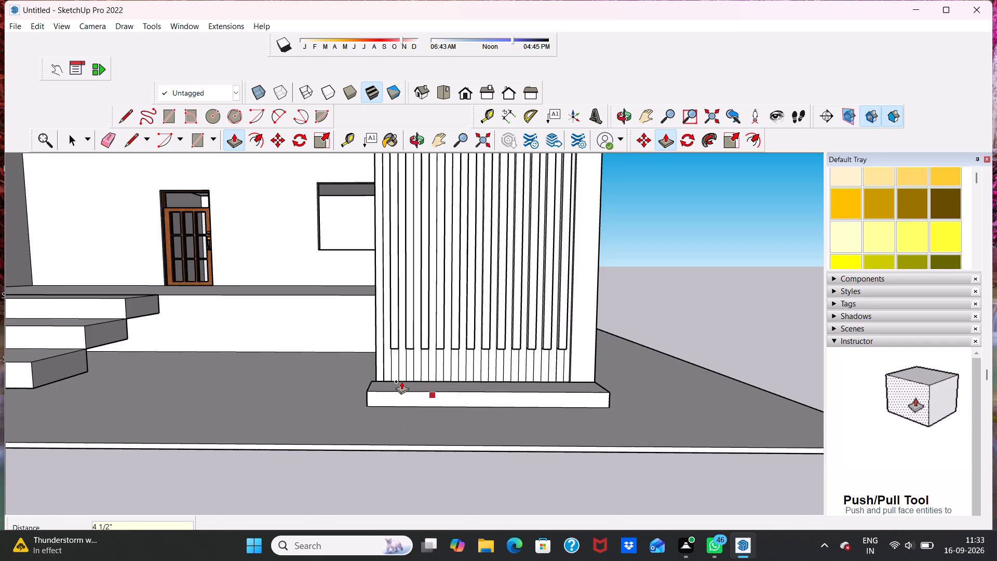
key(2)
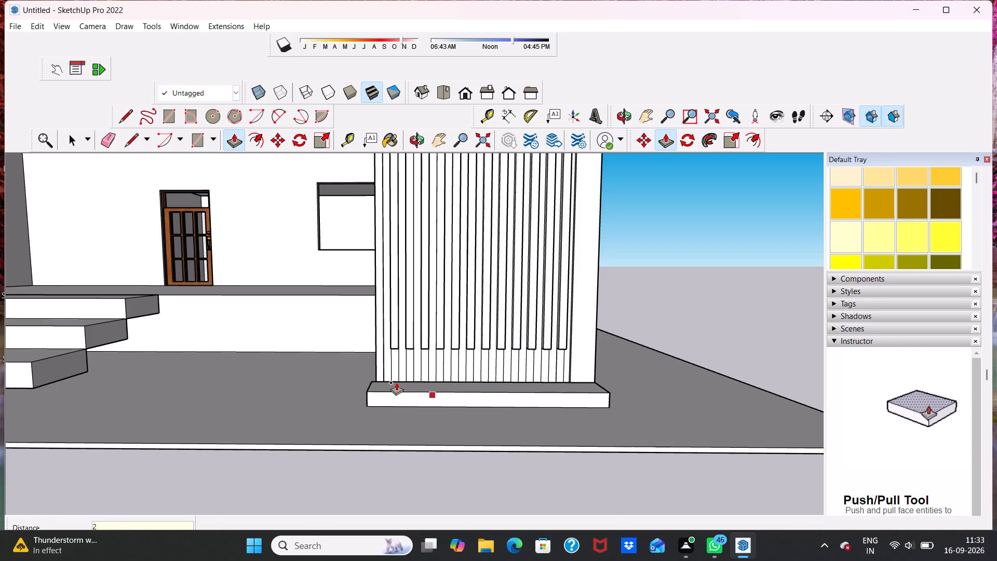
key(apostrophe)
key(Return)
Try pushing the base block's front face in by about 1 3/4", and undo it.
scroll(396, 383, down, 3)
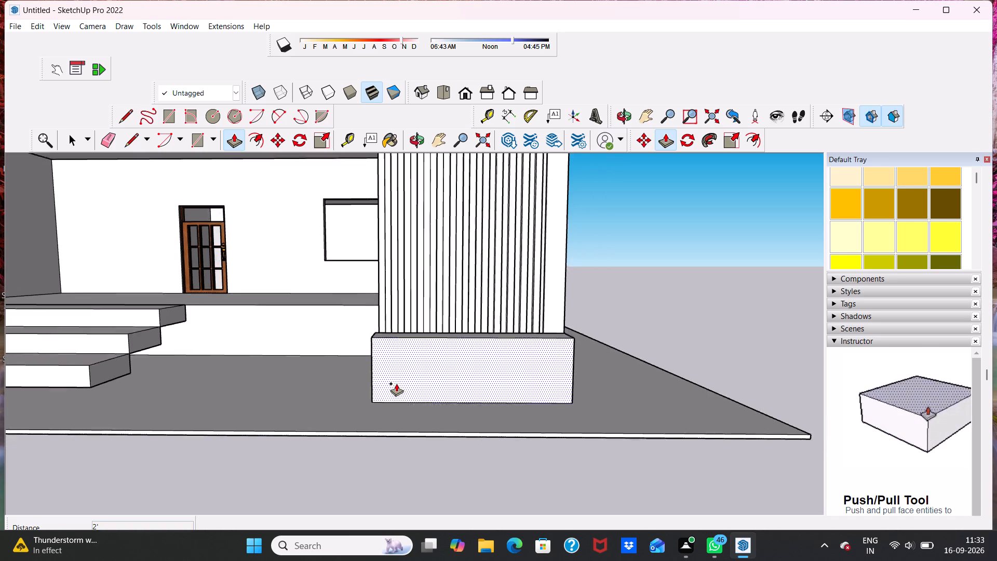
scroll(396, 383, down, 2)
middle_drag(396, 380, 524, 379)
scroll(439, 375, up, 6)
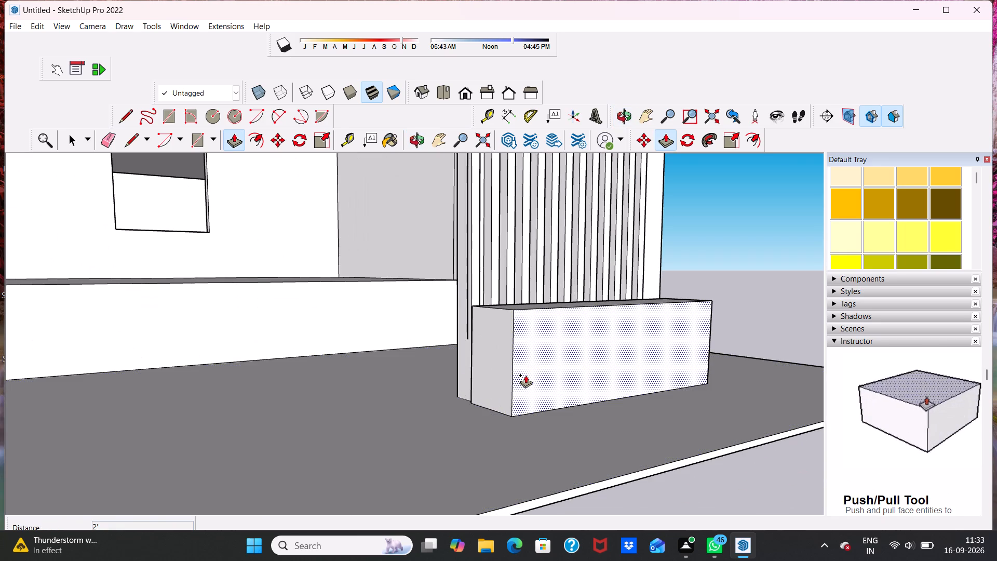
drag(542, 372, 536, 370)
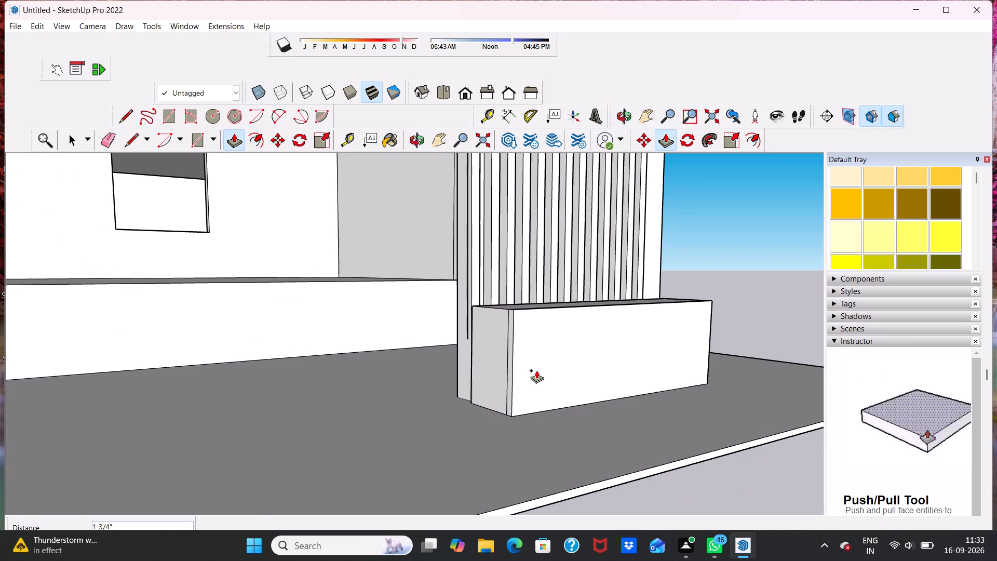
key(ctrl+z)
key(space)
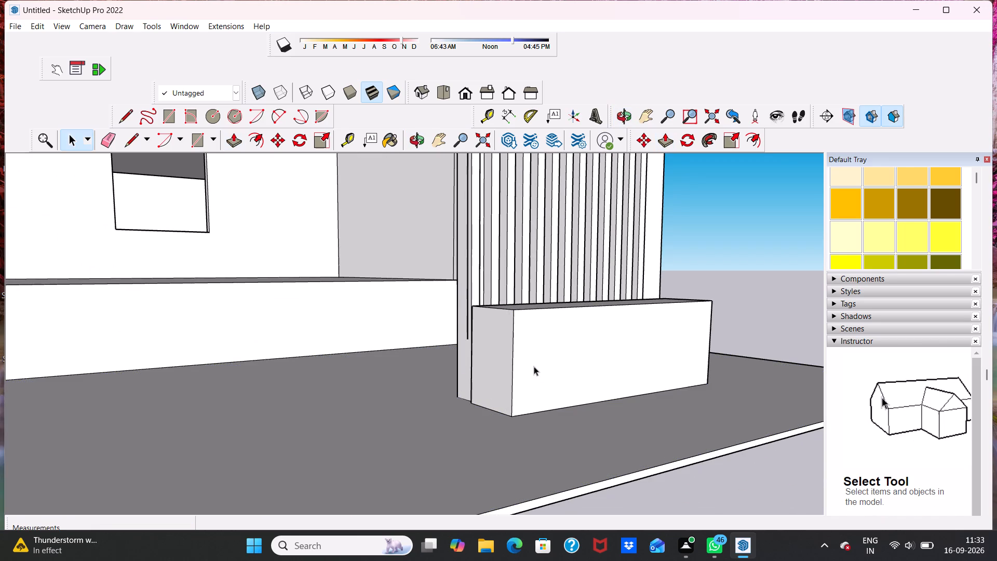
Push/Pull the base block's front face back toward the slatted wall by about 11".
click(236, 140)
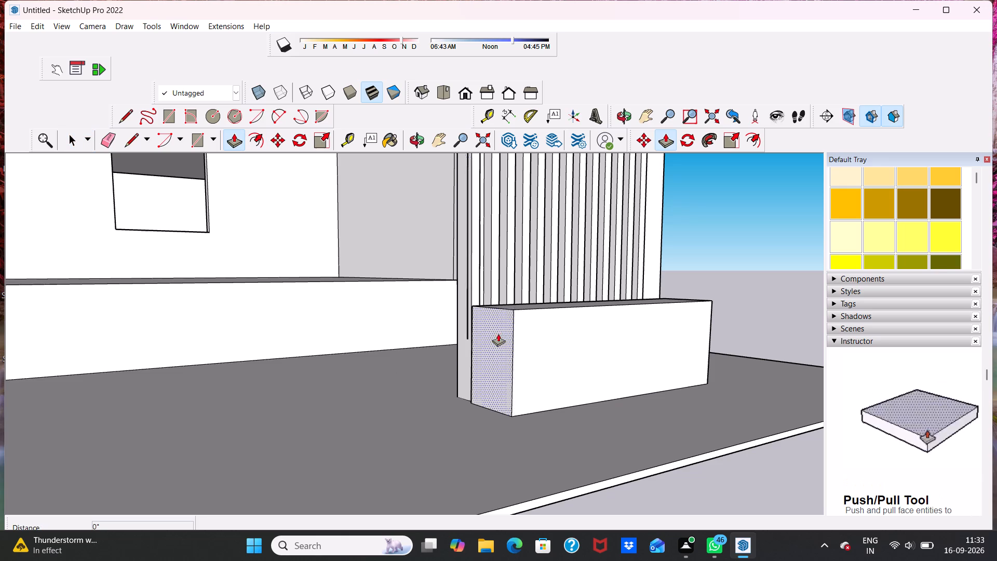
drag(537, 344, 517, 329)
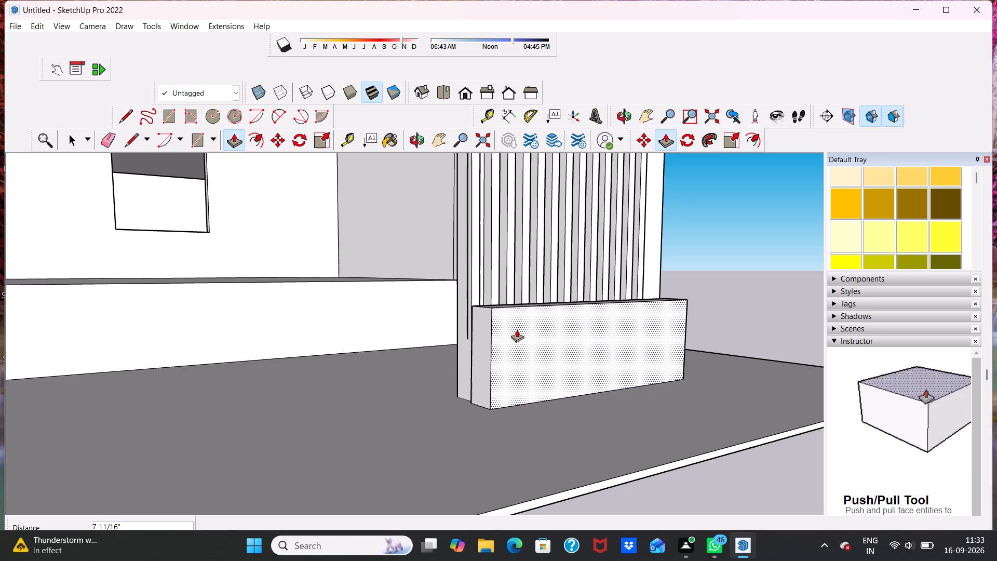
drag(517, 329, 508, 327)
Extend both end faces of the base block outward toward the wall's side faces, the outer end by about 2".
scroll(463, 349, up, 4)
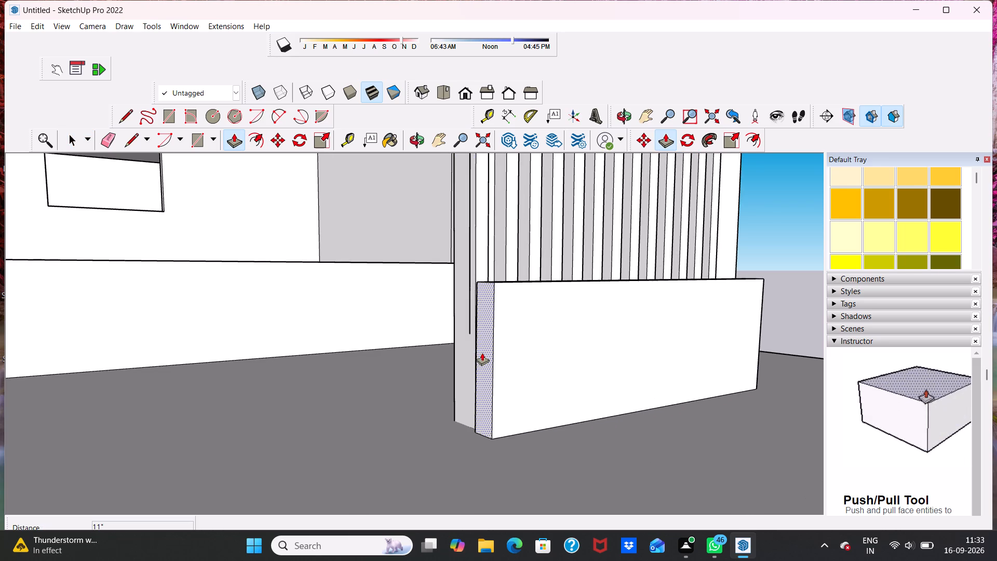
scroll(481, 353, up, 2)
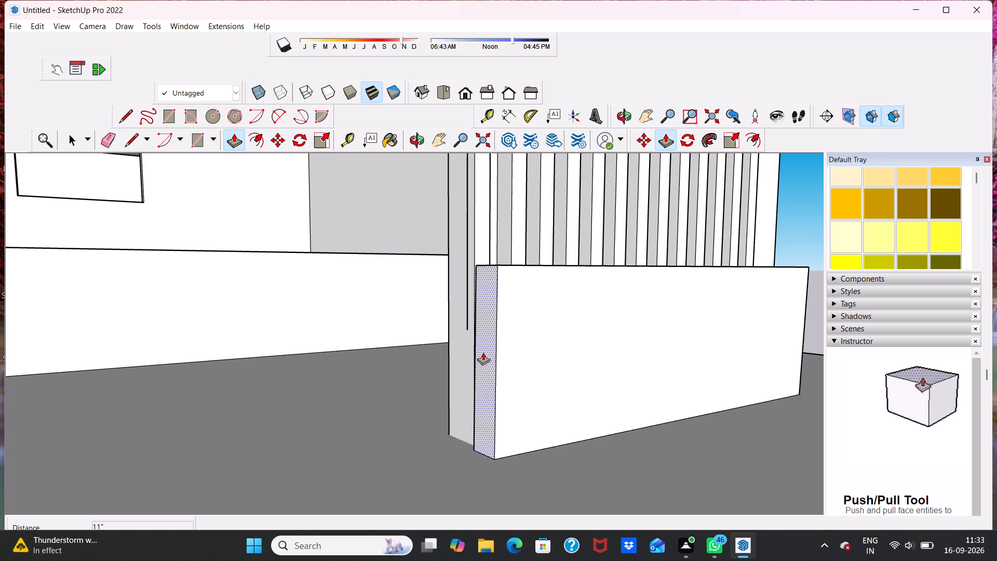
drag(483, 352, 466, 360)
scroll(460, 358, down, 5)
middle_drag(492, 357, 483, 357)
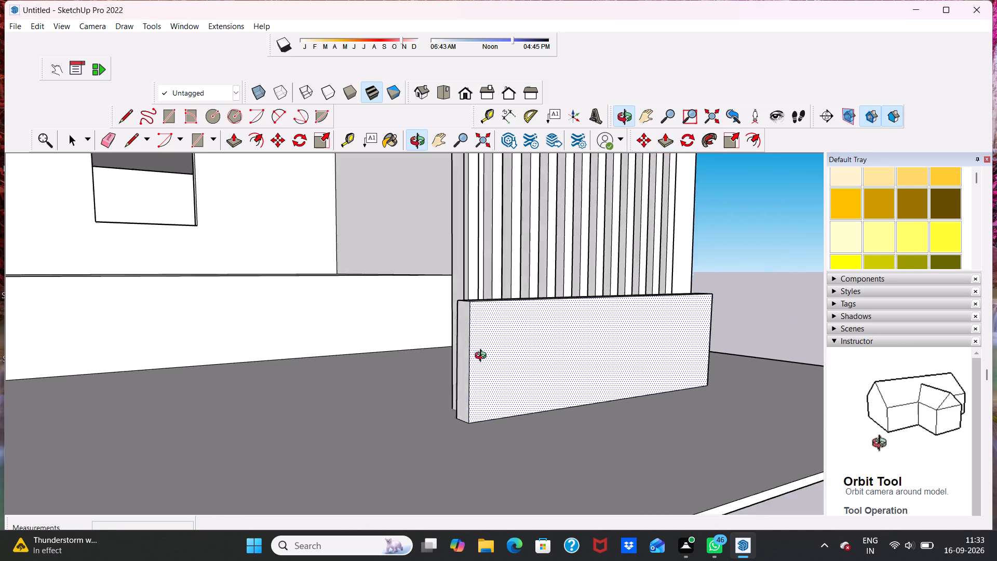
middle_drag(483, 357, 268, 349)
scroll(255, 349, up, 1)
scroll(313, 357, down, 5)
middle_drag(660, 365, 556, 373)
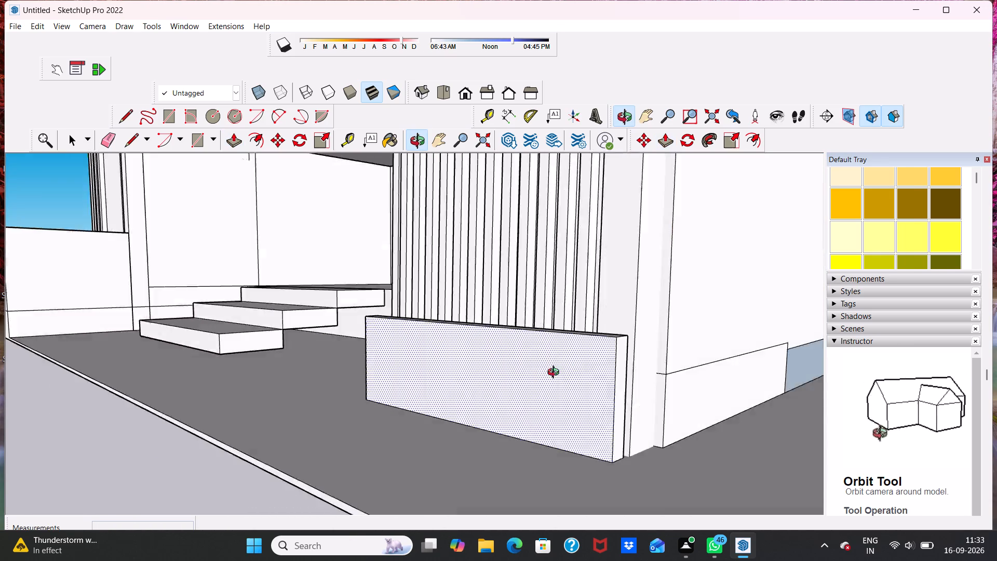
middle_drag(556, 373, 522, 377)
drag(568, 384, 577, 385)
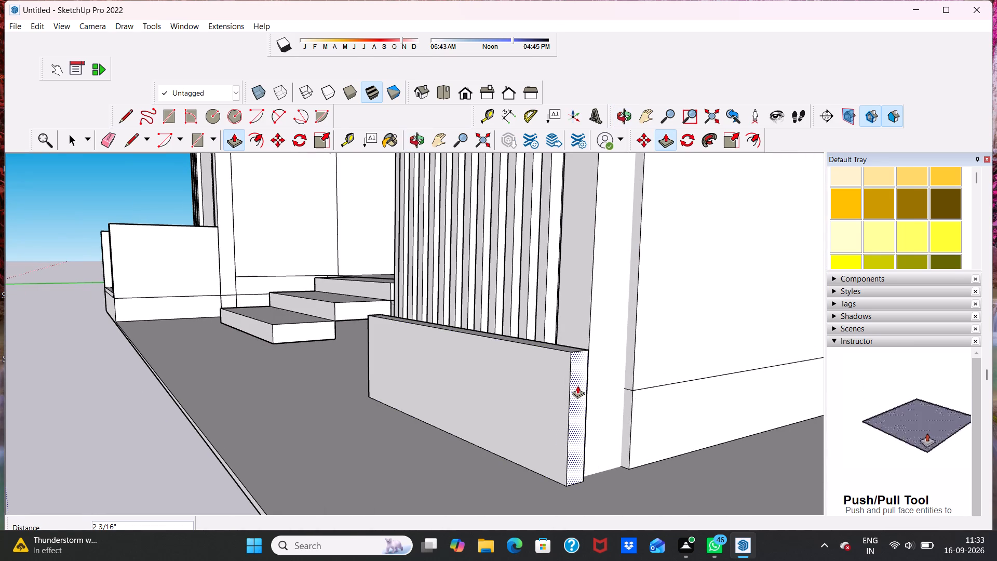
key(space)
Push/Pull the blue base strip along the outer side wall beside the slatted wall flush with the wall above.
middle_drag(480, 399, 603, 364)
scroll(480, 399, down, 1)
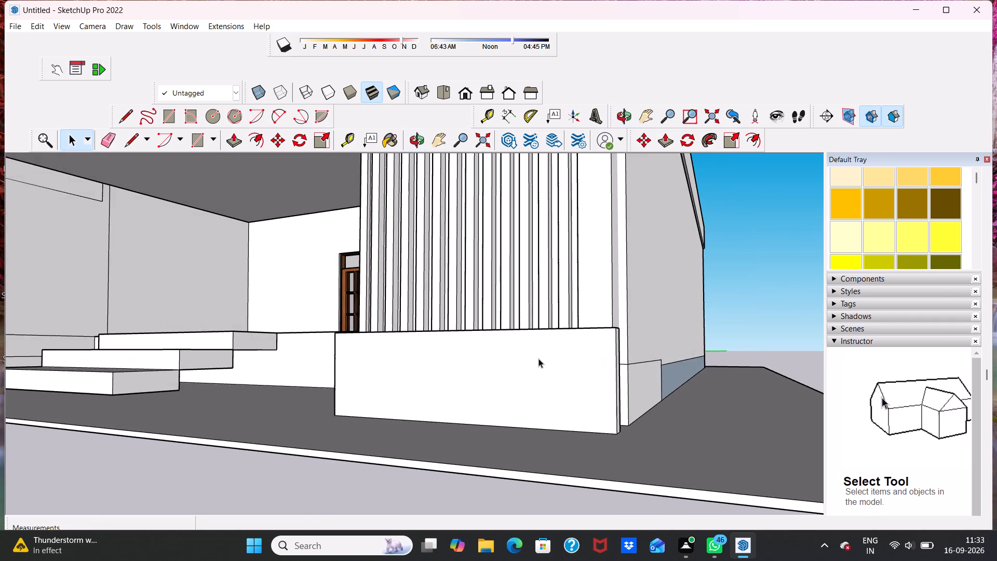
middle_drag(539, 363, 259, 379)
scroll(259, 376, up, 1)
scroll(267, 367, down, 11)
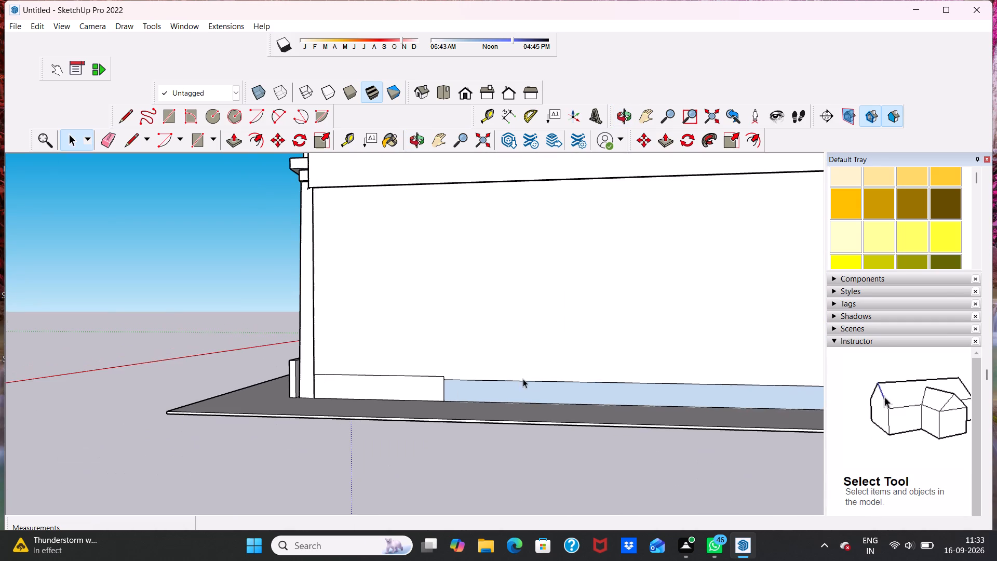
click(542, 390)
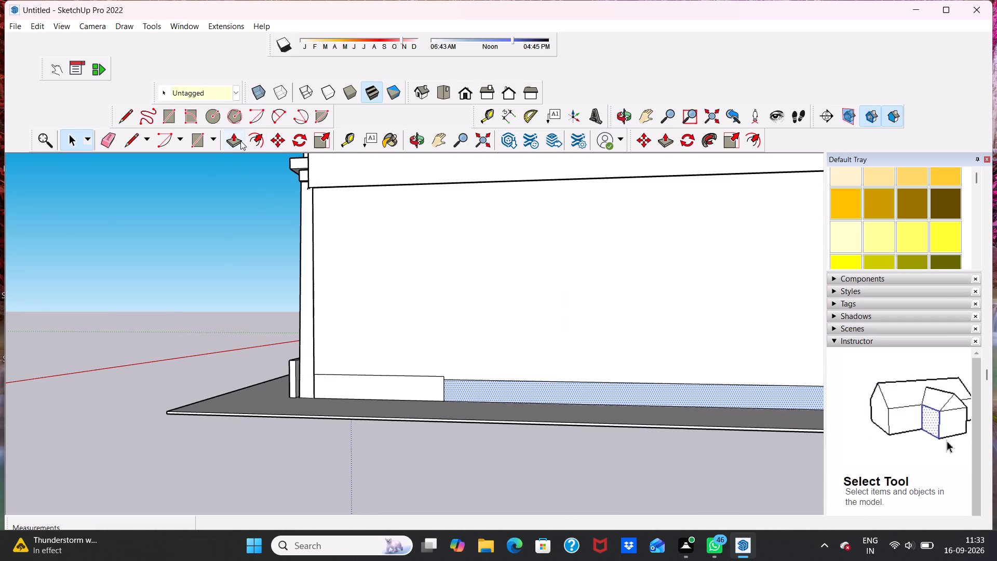
drag(237, 141, 237, 148)
click(469, 381)
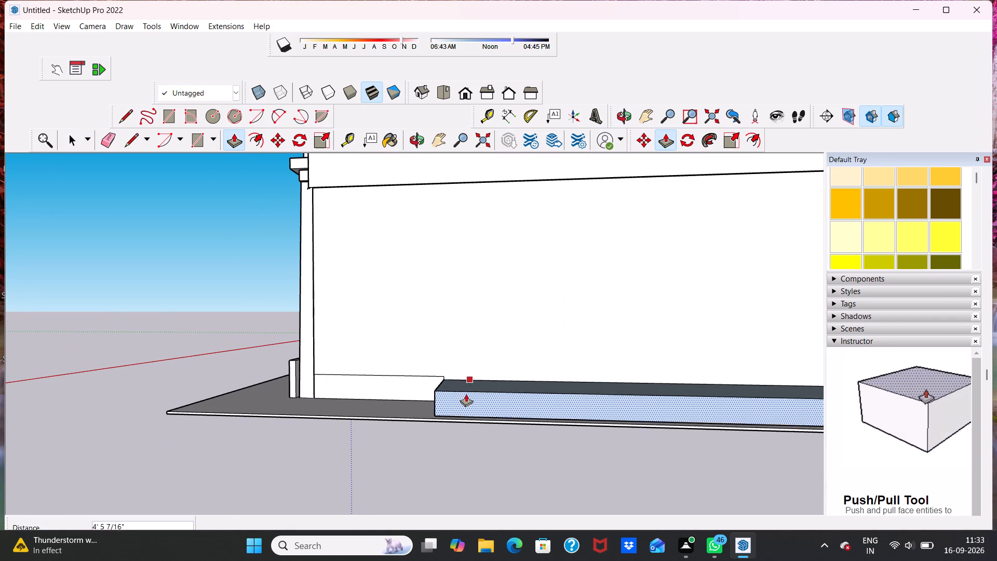
click(479, 380)
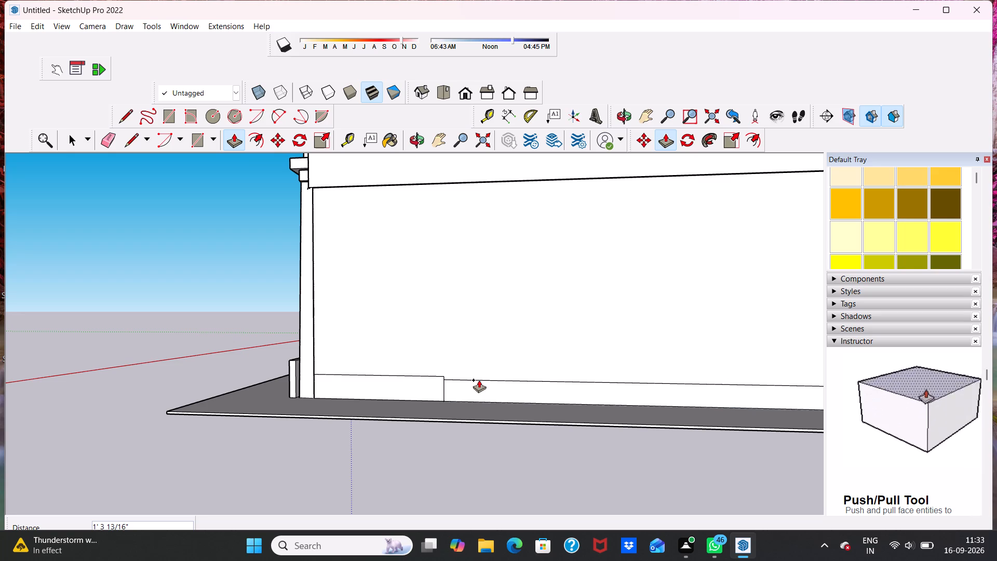
Push/Pull the long blue base strip on the rear wall and its small corner piece flush with the wall above.
middle_drag(445, 344, 290, 349)
scroll(265, 333, up, 1)
scroll(252, 326, down, 11)
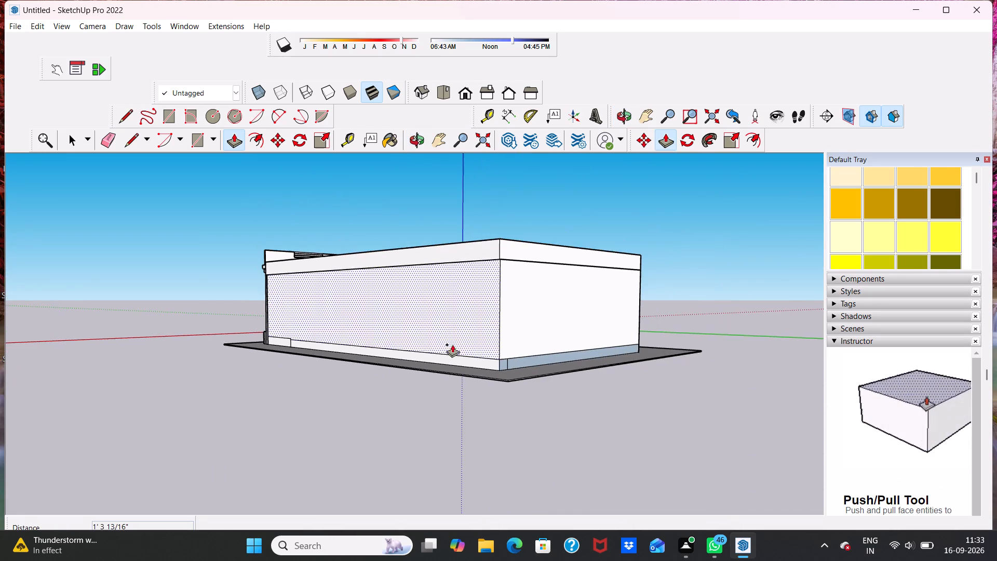
middle_drag(537, 348, 351, 384)
scroll(293, 420, up, 5)
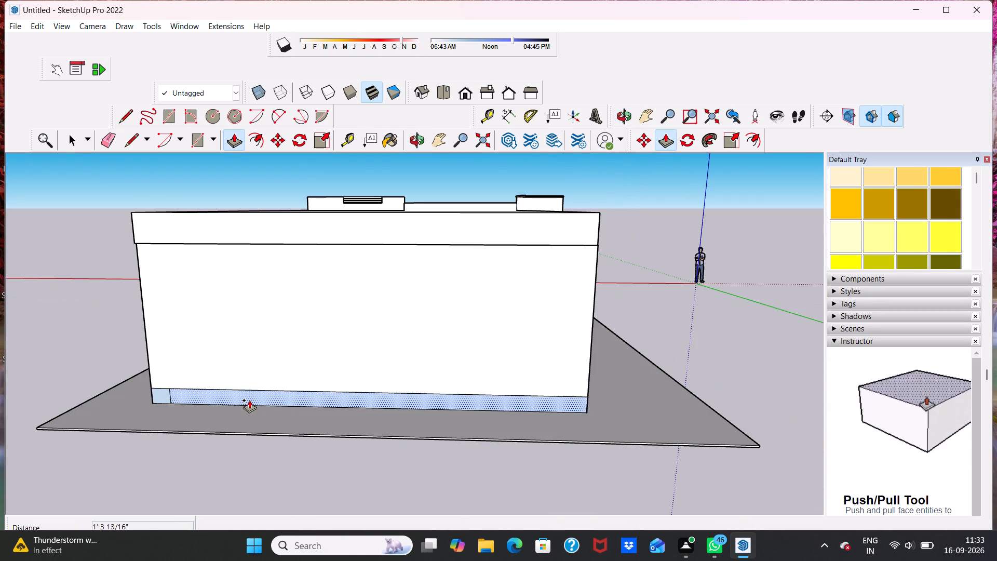
click(247, 394)
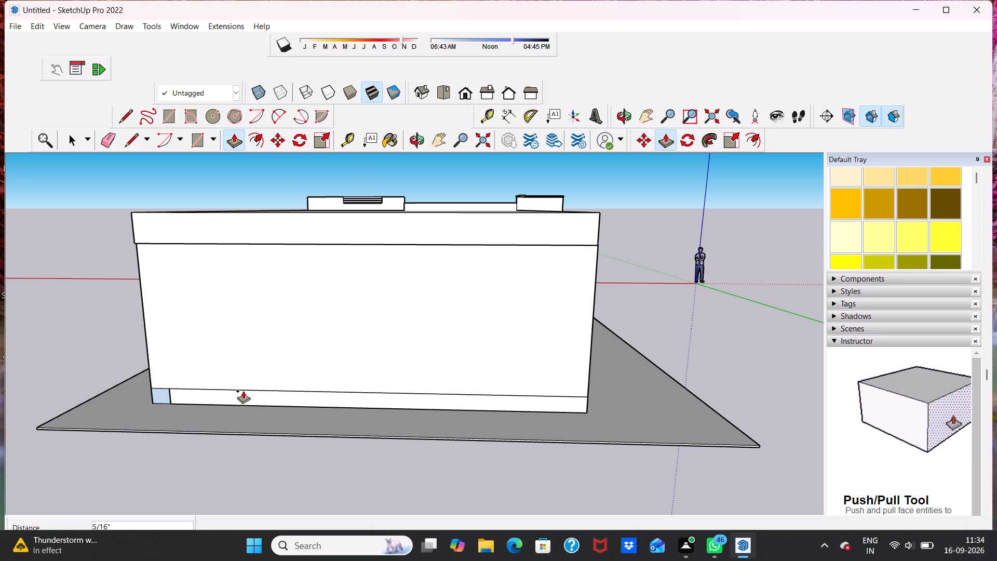
click(243, 391)
scroll(180, 393, up, 5)
click(155, 392)
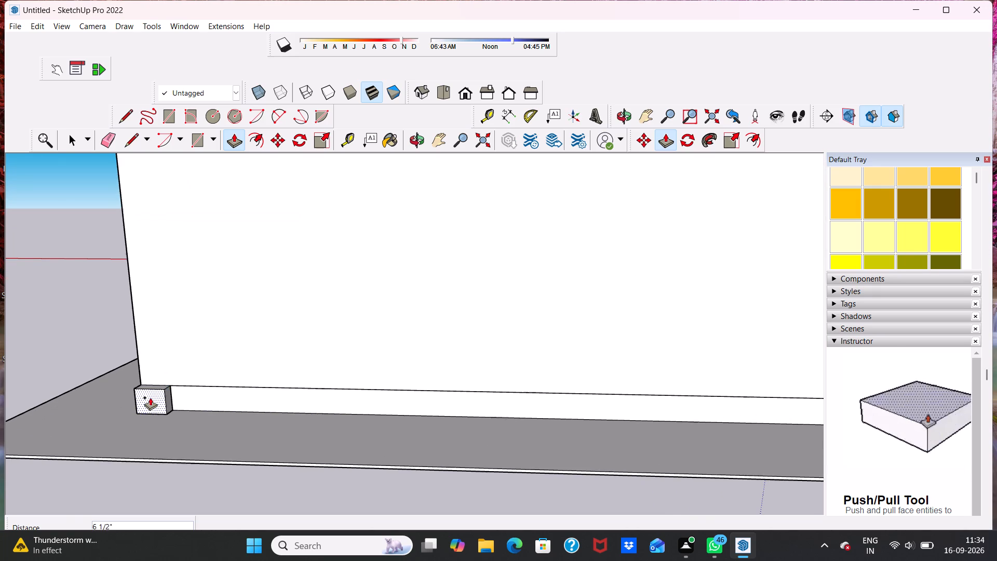
click(158, 393)
Push/Pull the blue base strip along the opposite side wall flush with the wall above.
middle_drag(292, 391, 127, 398)
scroll(120, 380, down, 3)
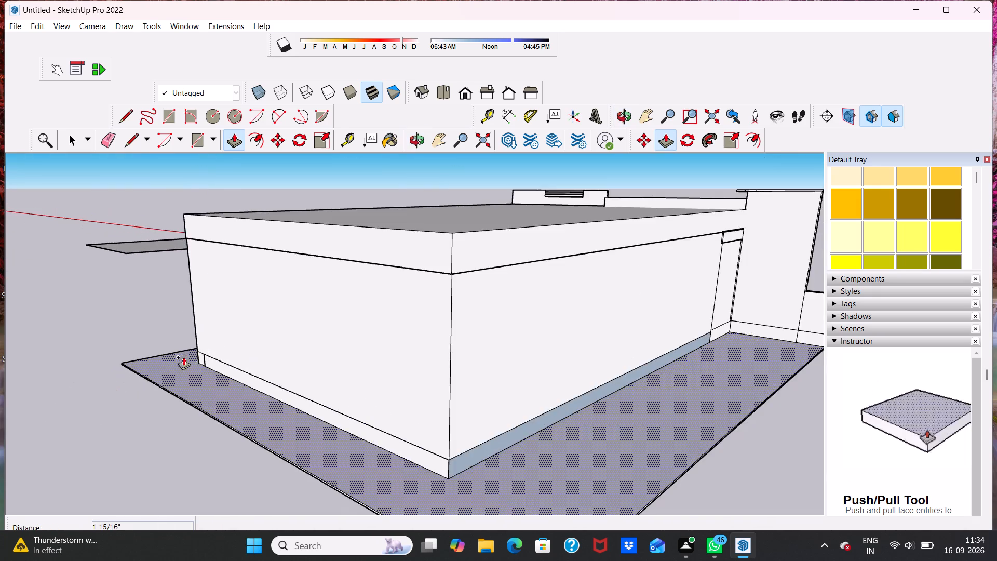
scroll(183, 357, down, 6)
scroll(474, 397, up, 1)
middle_drag(471, 398, 349, 405)
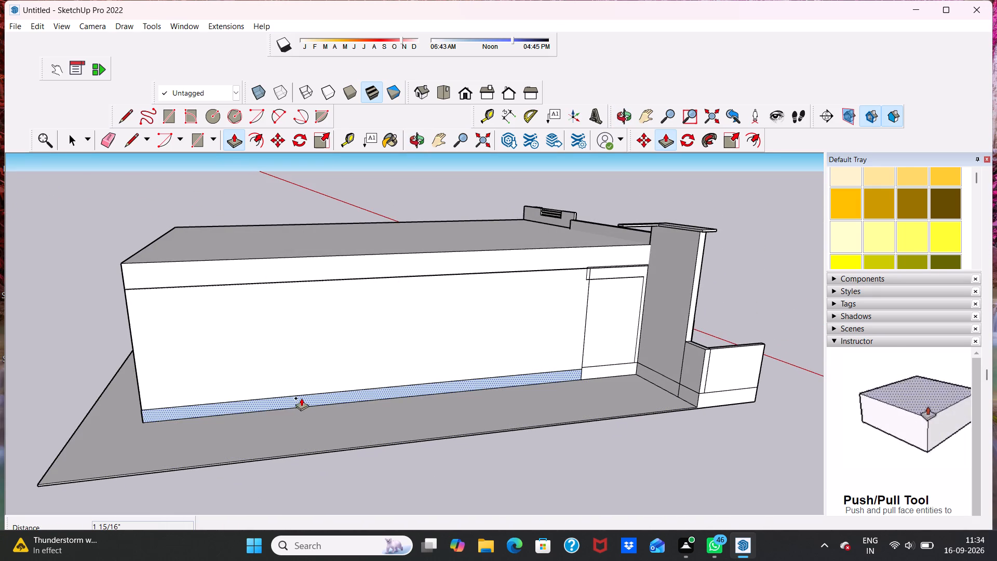
click(301, 397)
click(299, 394)
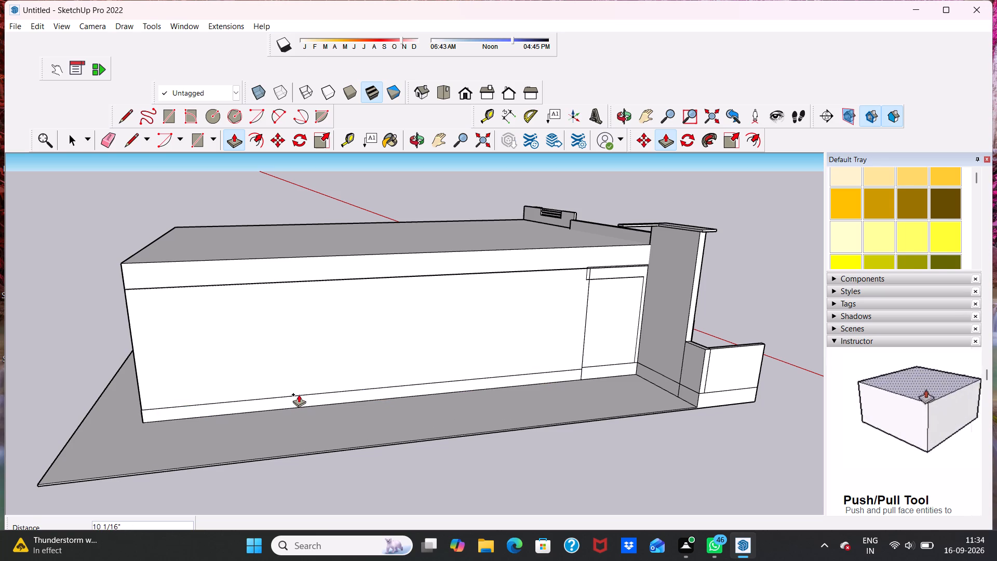
Push/Pull the recessed blue face on the underside of the house, inside the base opening, by about 1' 3".
scroll(331, 390, down, 4)
middle_drag(445, 390, 117, 386)
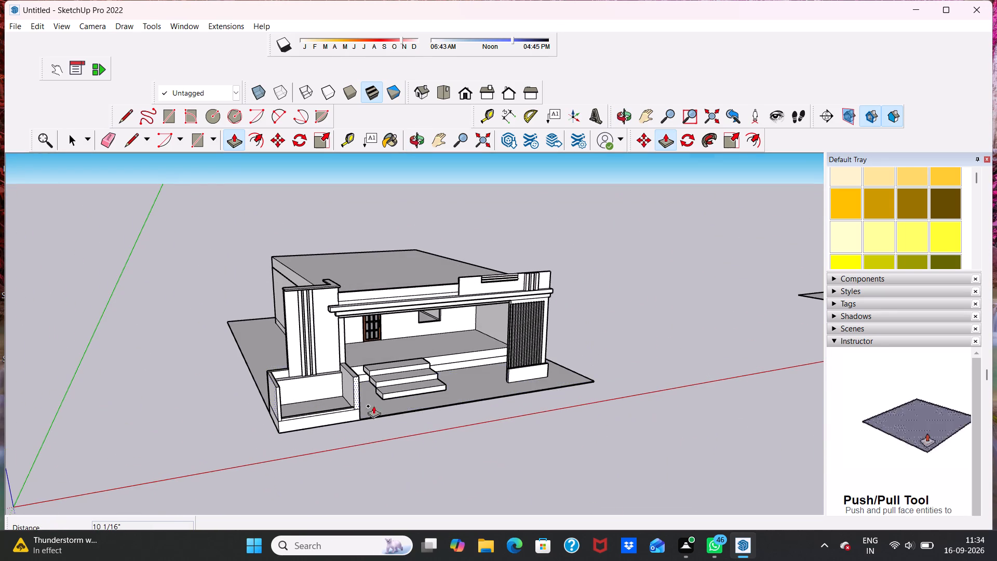
key(space)
middle_drag(405, 398, 234, 363)
scroll(469, 360, up, 3)
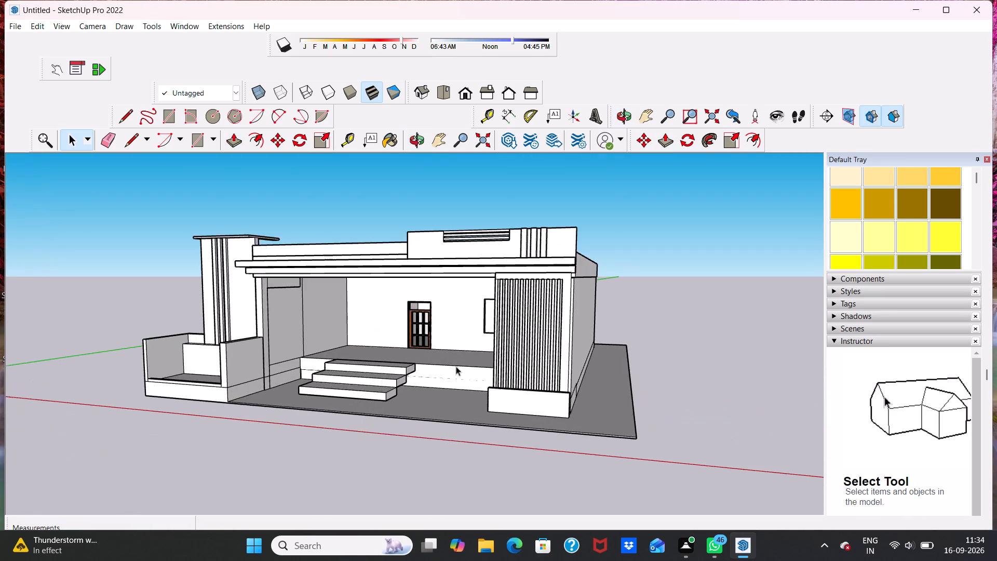
middle_drag(438, 378, 509, 406)
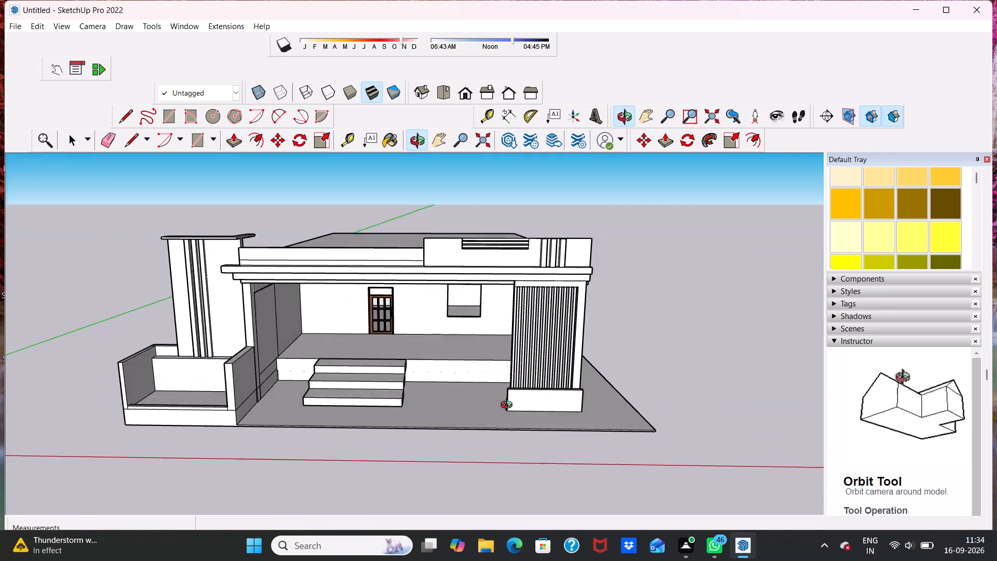
middle_drag(509, 406, 533, 317)
middle_drag(435, 435, 384, 356)
scroll(339, 473, down, 3)
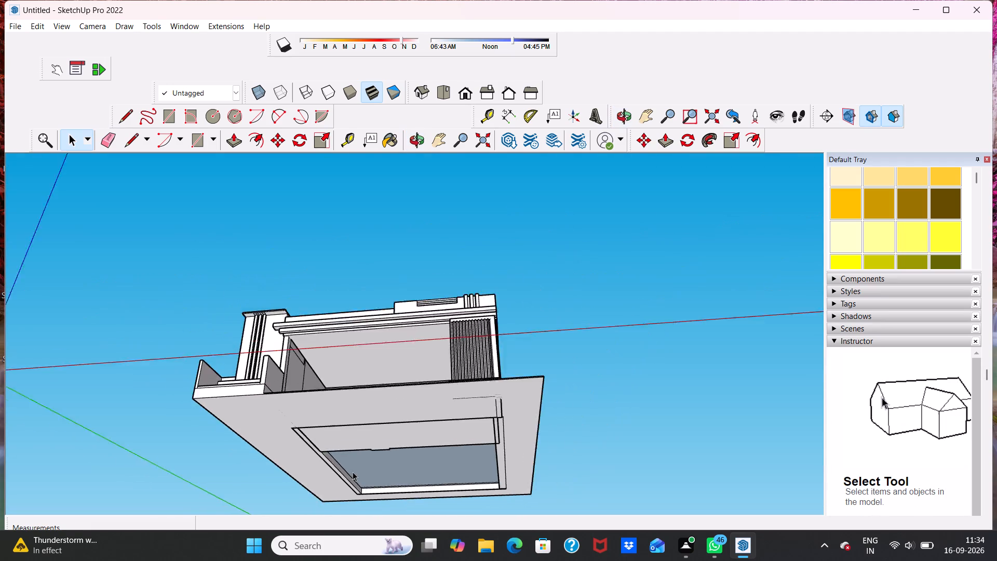
scroll(353, 472, down, 1)
click(358, 472)
middle_drag(347, 450, 378, 315)
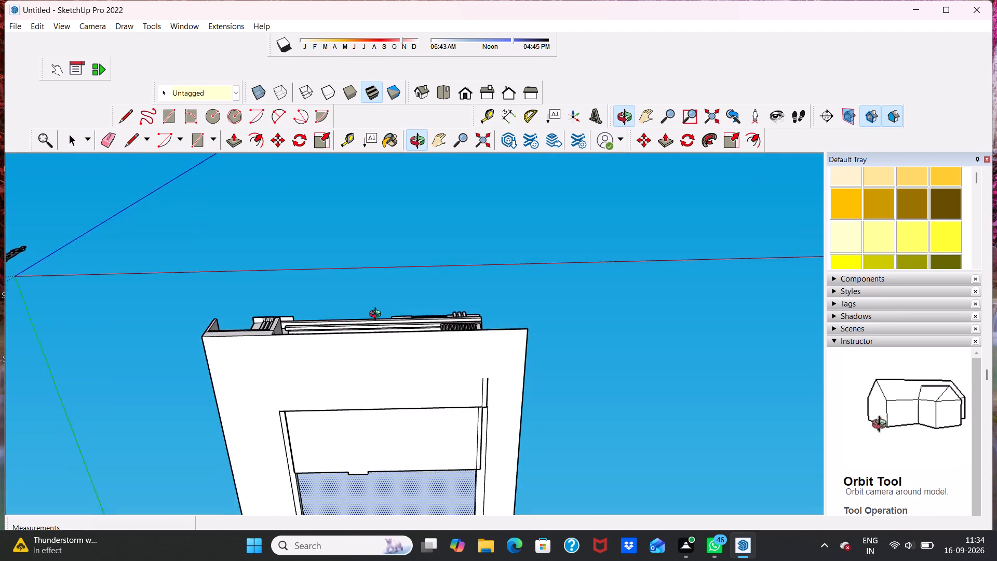
middle_drag(378, 315, 428, 312)
drag(235, 136, 235, 136)
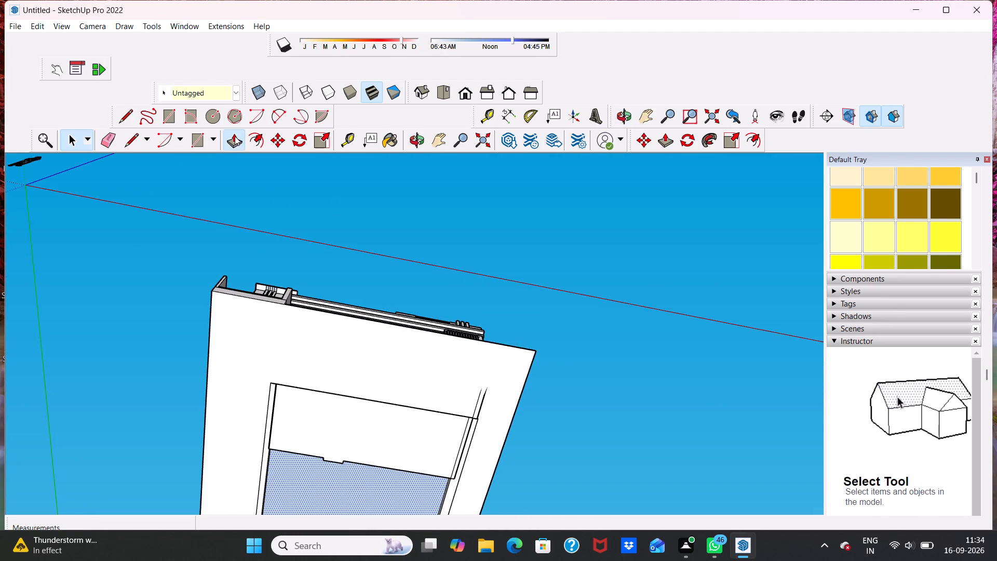
drag(235, 136, 235, 144)
click(303, 482)
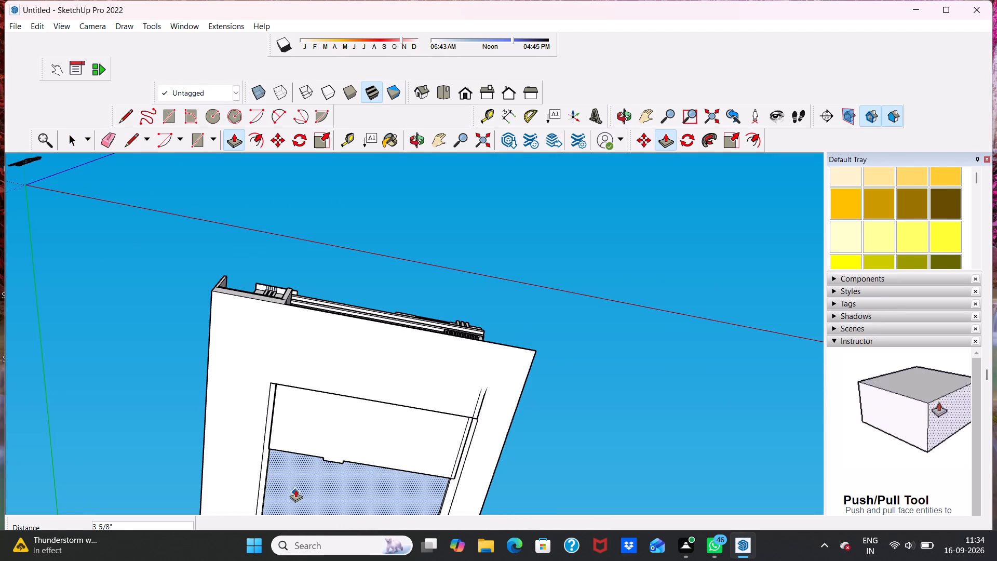
drag(302, 478, 300, 498)
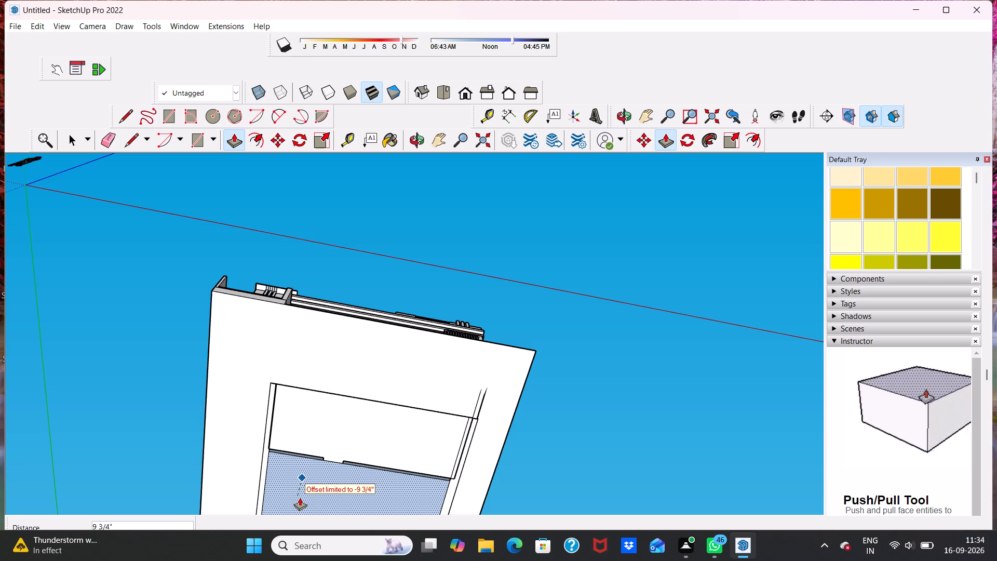
drag(300, 498, 297, 483)
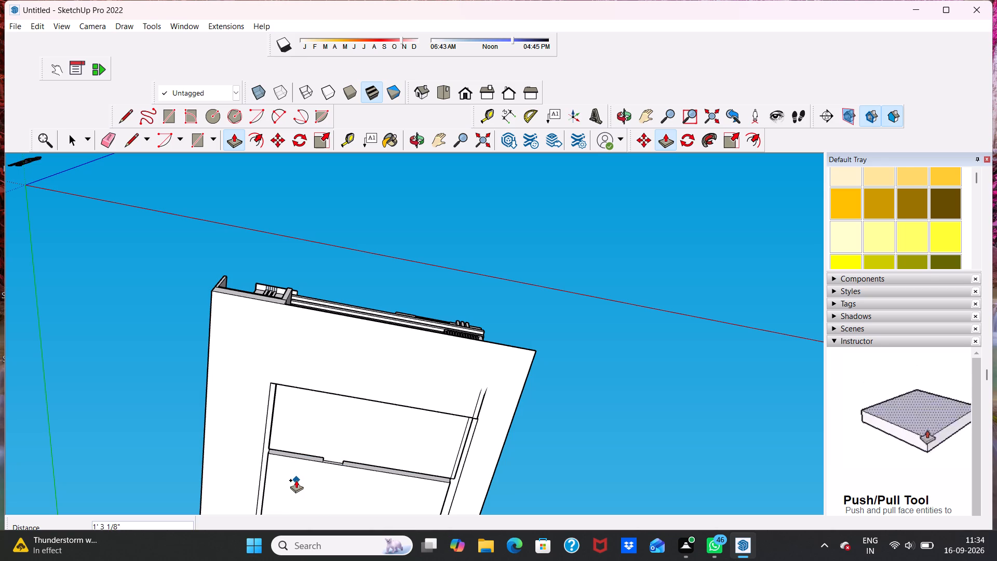
scroll(293, 477, up, 10)
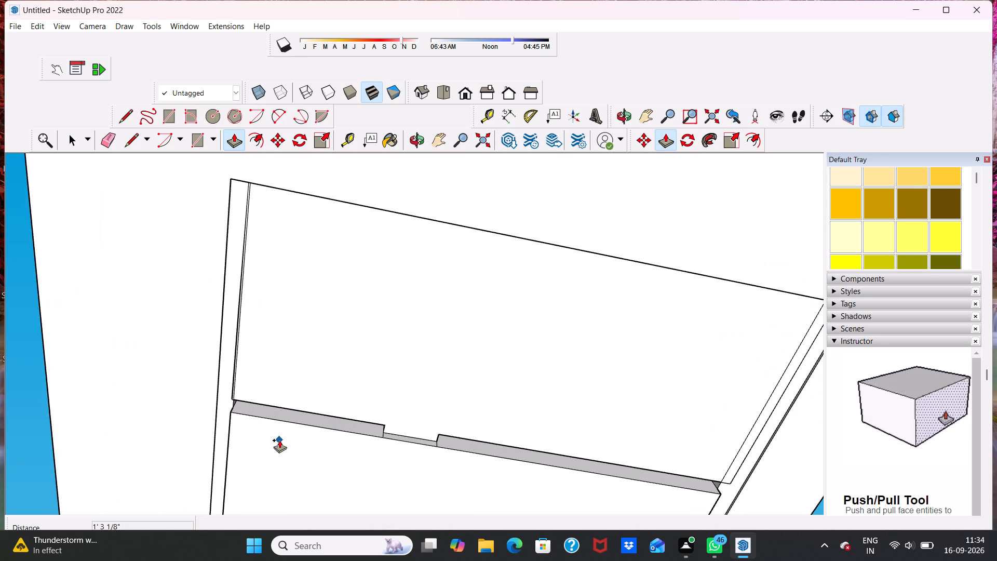
drag(276, 444, 279, 430)
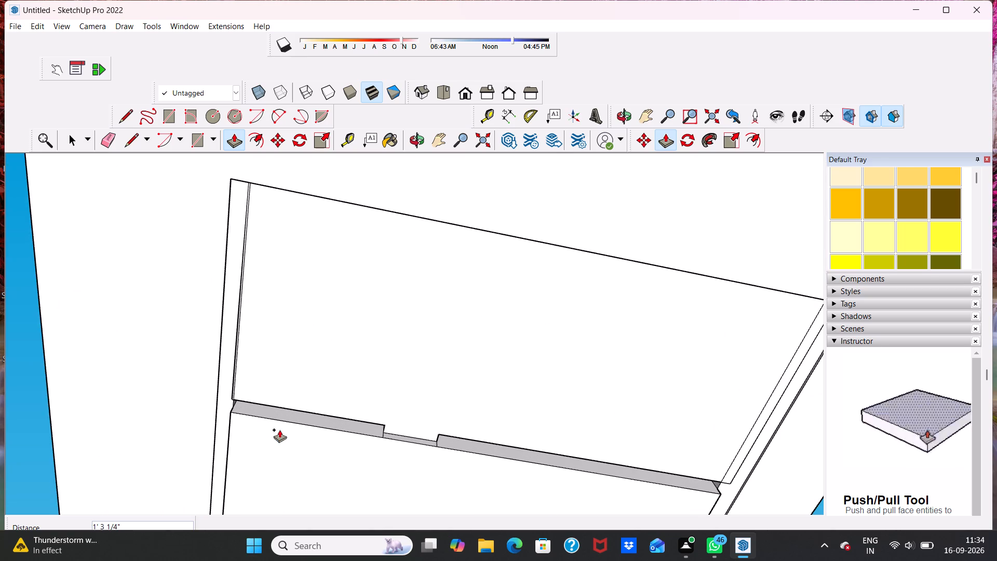
Examine the front of the house from several angles, including the steps, plinth, and base block below the slatted wall.
scroll(279, 430, down, 4)
middle_drag(282, 430, 247, 560)
scroll(272, 462, down, 3)
middle_drag(272, 462, 279, 528)
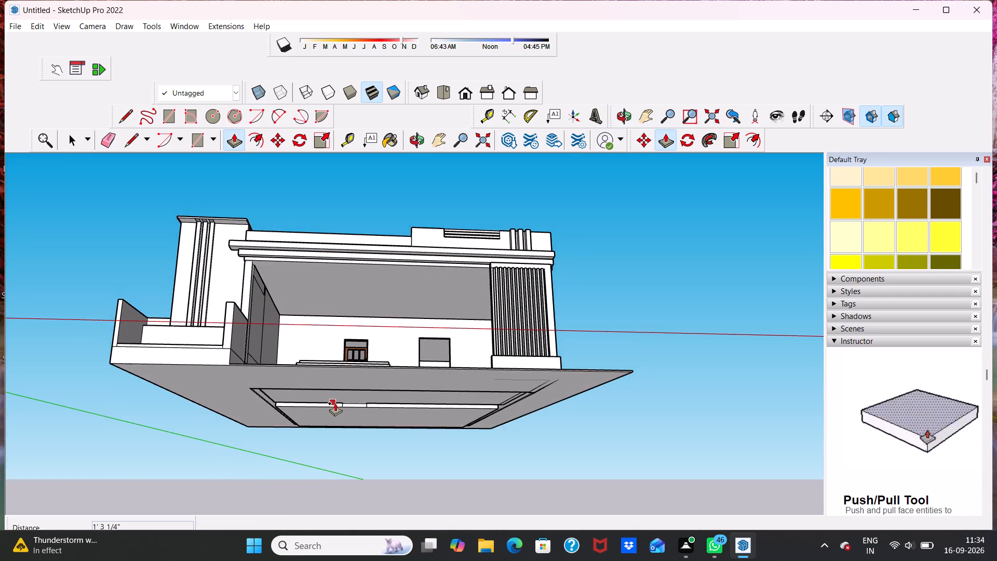
middle_drag(336, 403, 344, 520)
scroll(373, 376, up, 5)
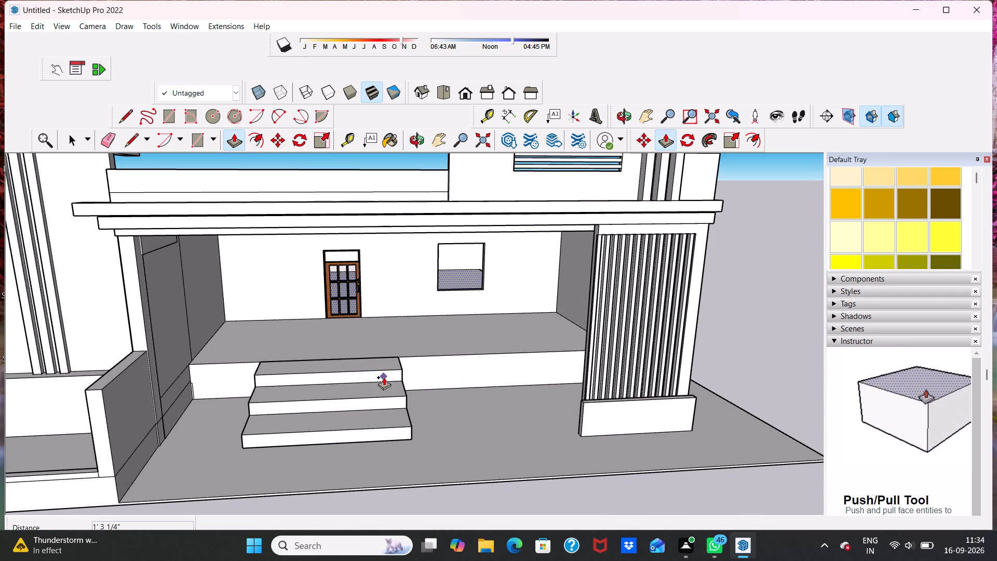
key(space)
key(space)
middle_drag(413, 389, 406, 422)
click(756, 358)
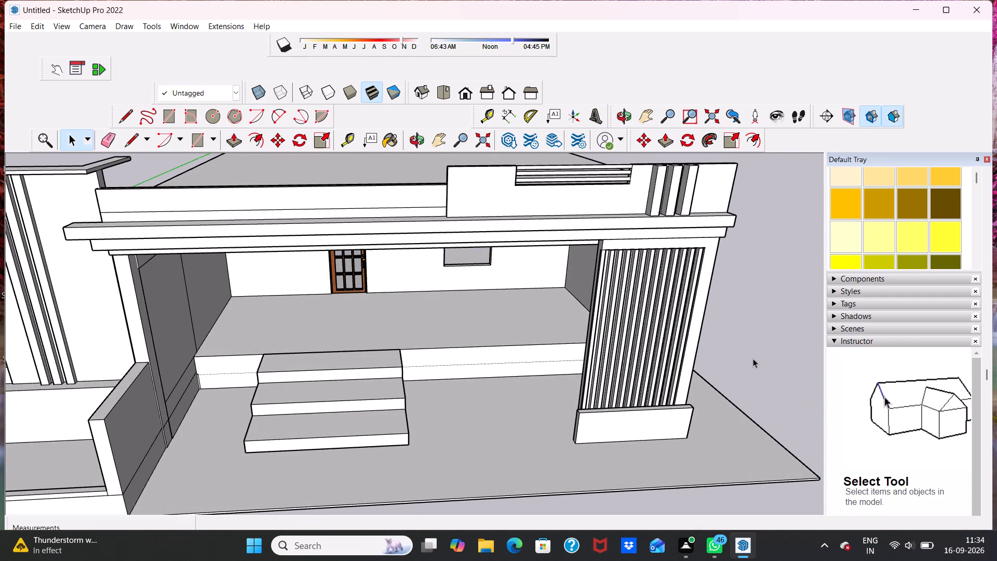
scroll(599, 410, down, 2)
middle_drag(588, 430, 522, 399)
scroll(520, 396, down, 1)
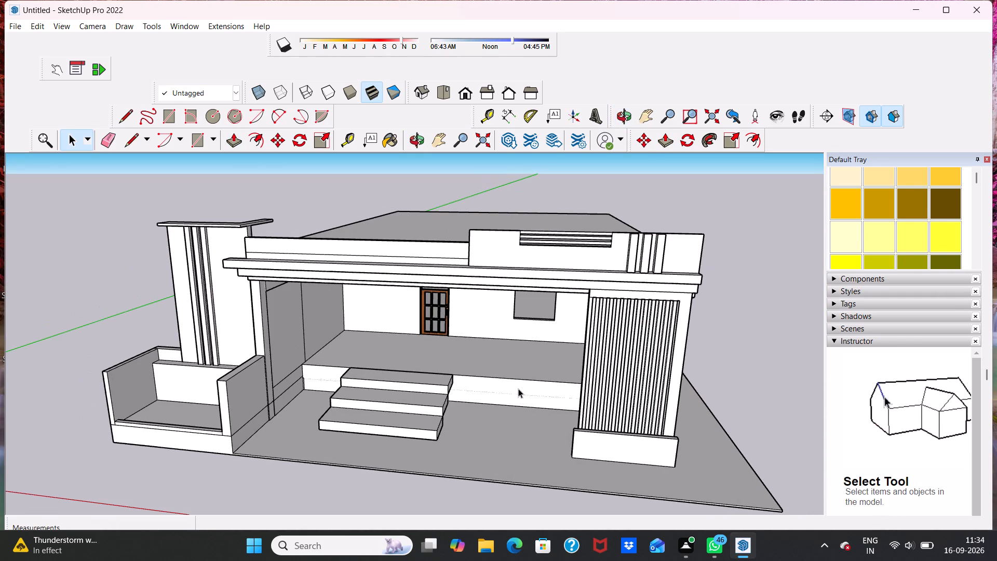
middle_drag(530, 405, 534, 428)
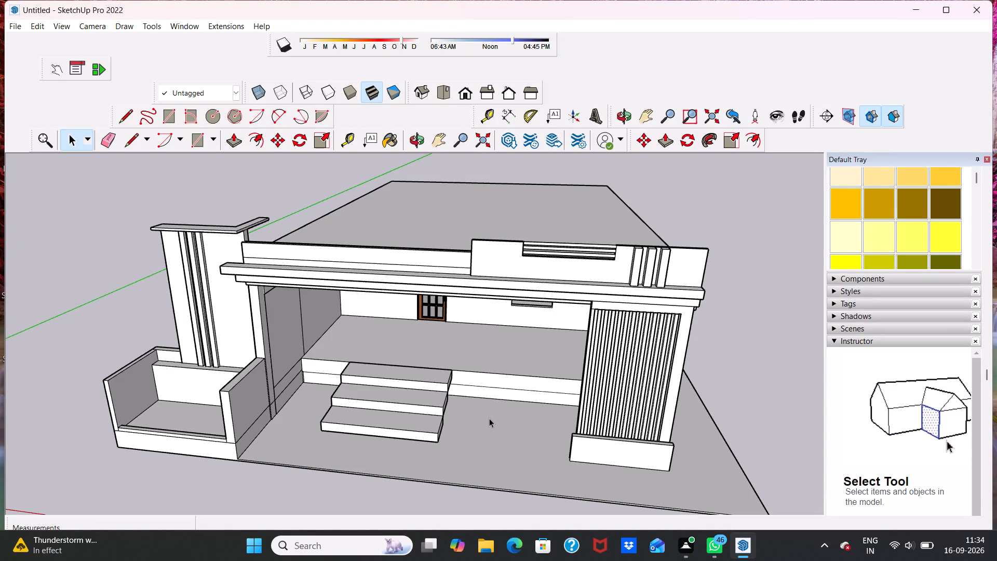
scroll(489, 418, down, 5)
middle_drag(557, 447, 597, 423)
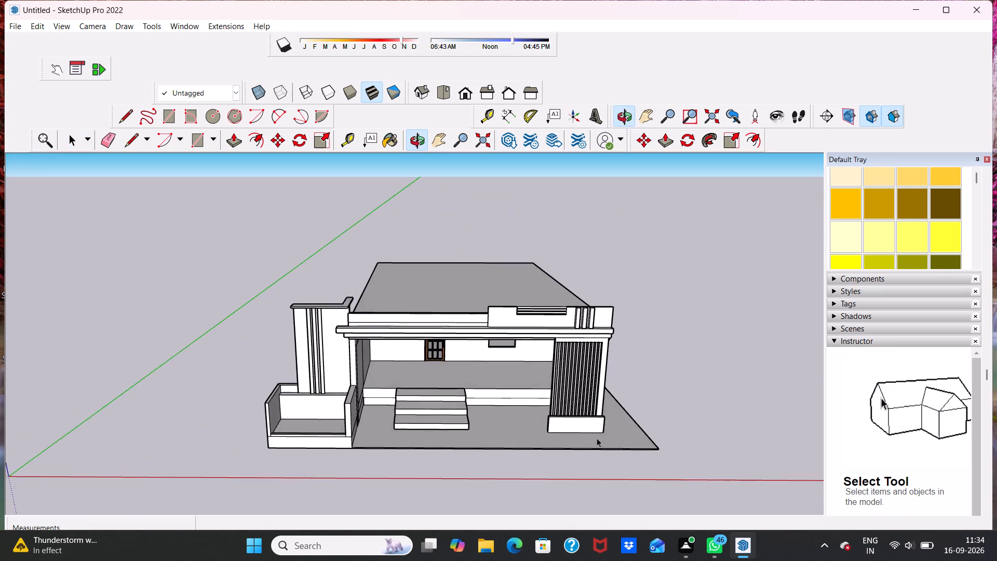
middle_drag(592, 436, 586, 430)
scroll(592, 436, up, 3)
middle_drag(549, 426, 548, 404)
scroll(549, 405, up, 2)
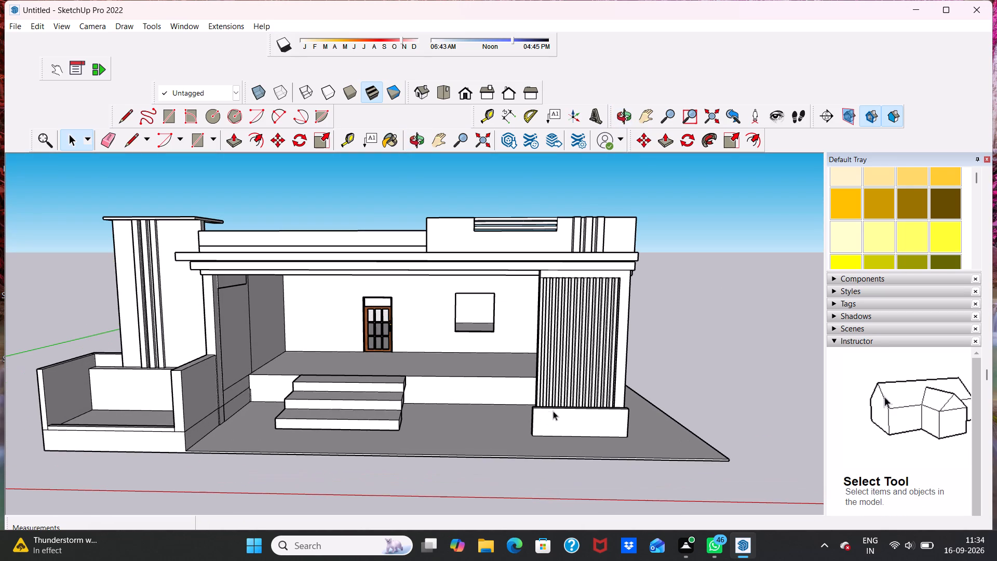
middle_drag(570, 426, 587, 426)
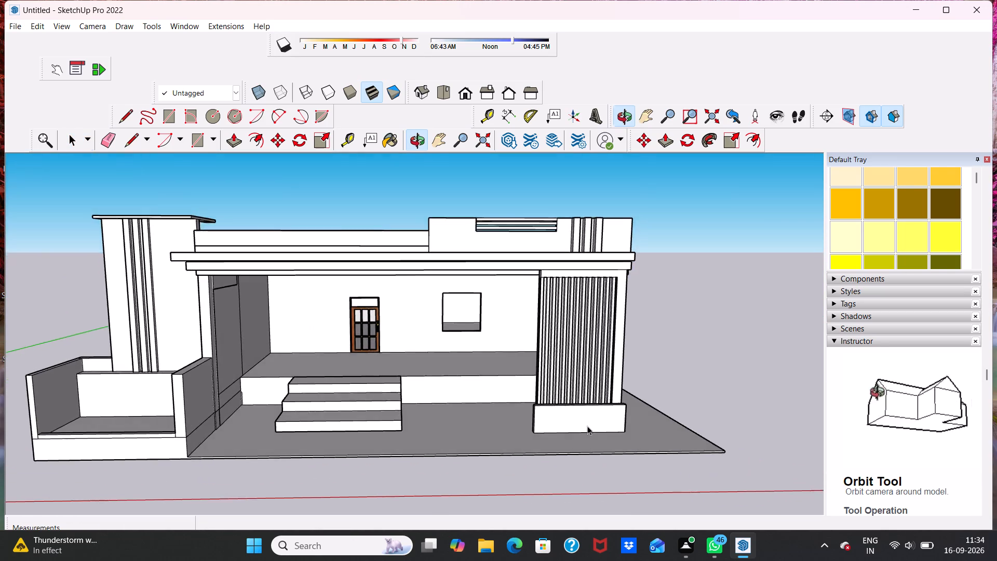
scroll(587, 426, up, 5)
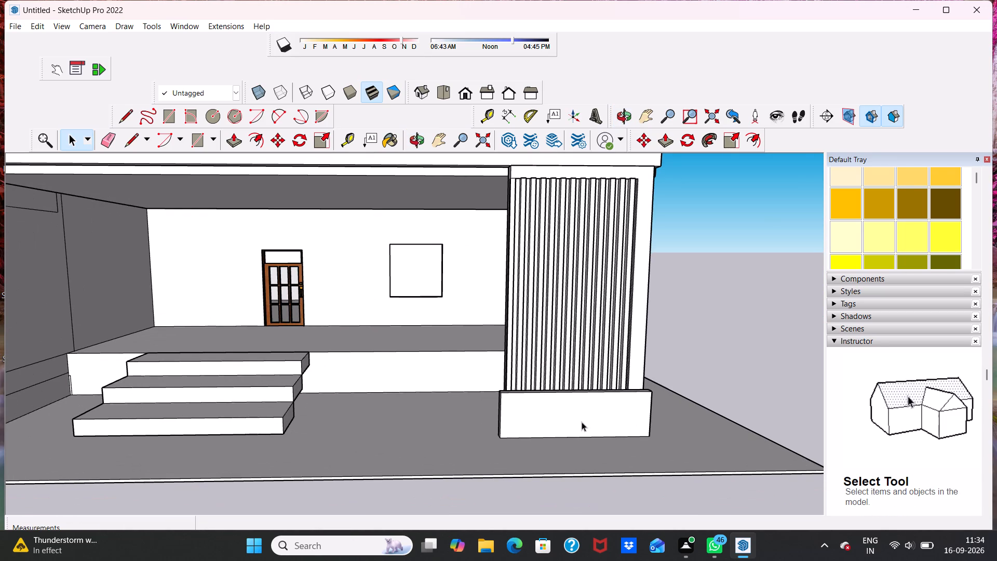
middle_drag(582, 422, 620, 435)
scroll(588, 426, down, 4)
middle_drag(599, 428, 550, 424)
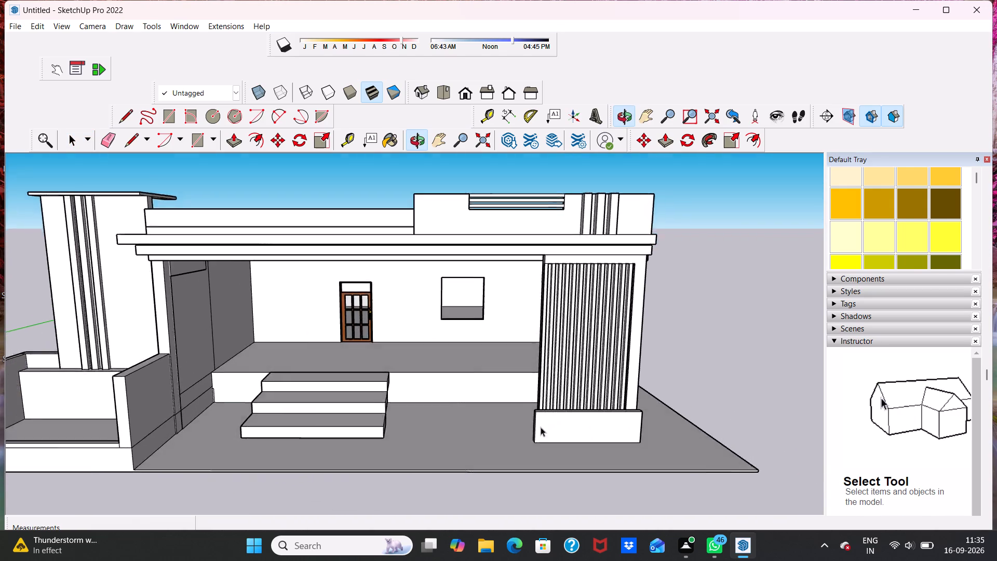
scroll(545, 427, up, 9)
scroll(555, 402, down, 1)
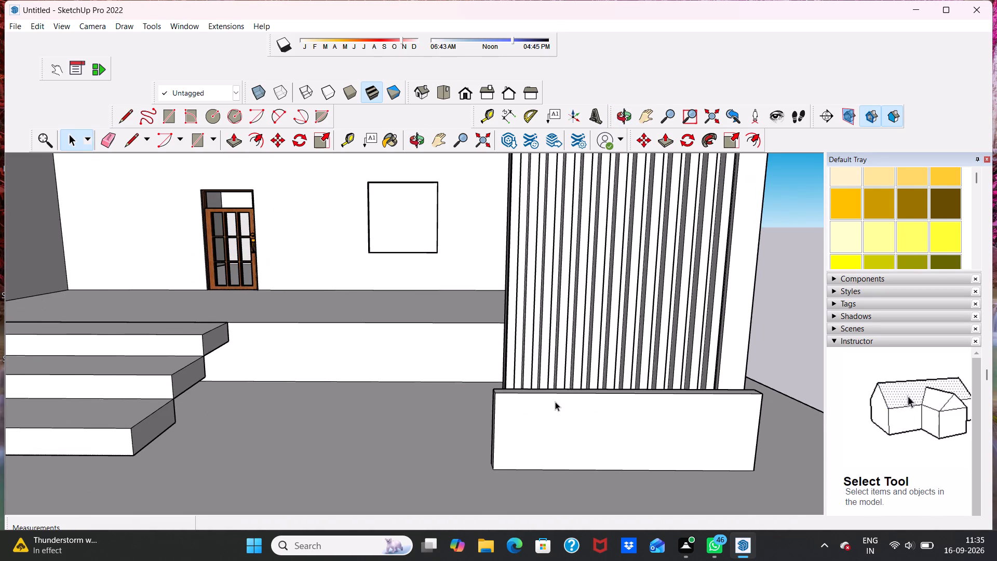
middle_drag(555, 402, 550, 439)
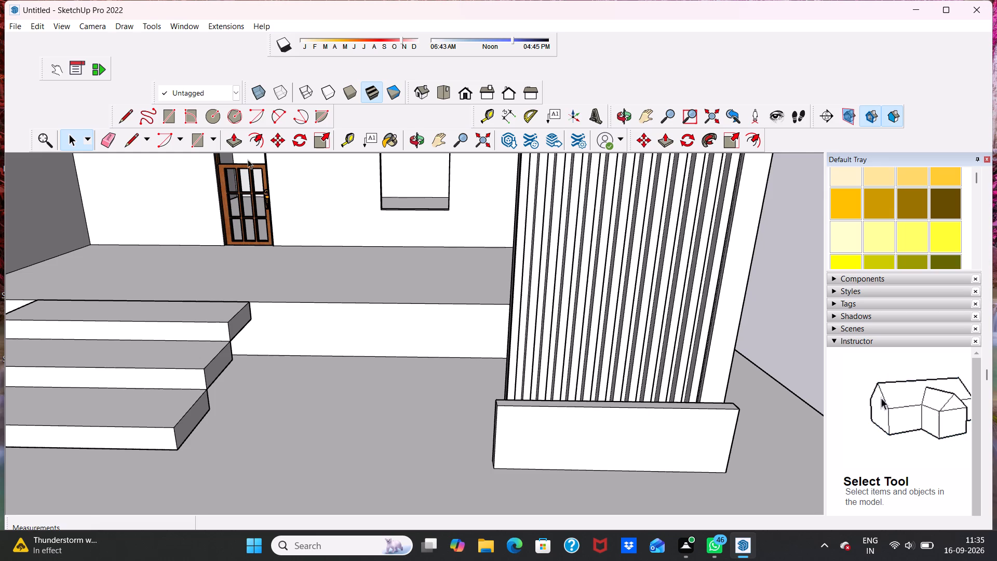
scroll(242, 149, up, 4)
scroll(230, 137, down, 1)
Draw a small rectangle about 1' 10" by 8" on the slab, starting at the base block's front corner nearest the steps.
click(230, 143)
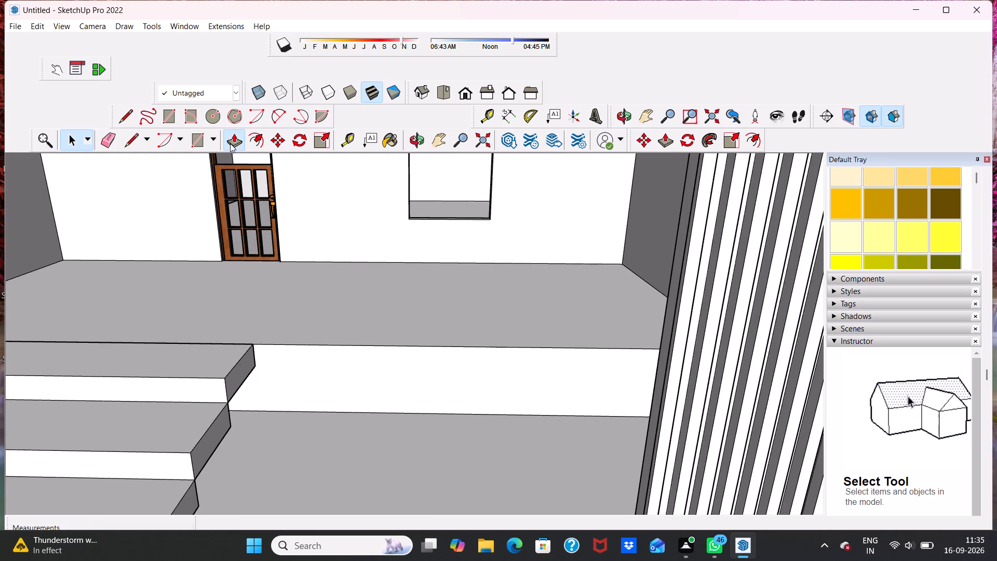
click(197, 143)
scroll(198, 142, down, 7)
scroll(388, 244, down, 3)
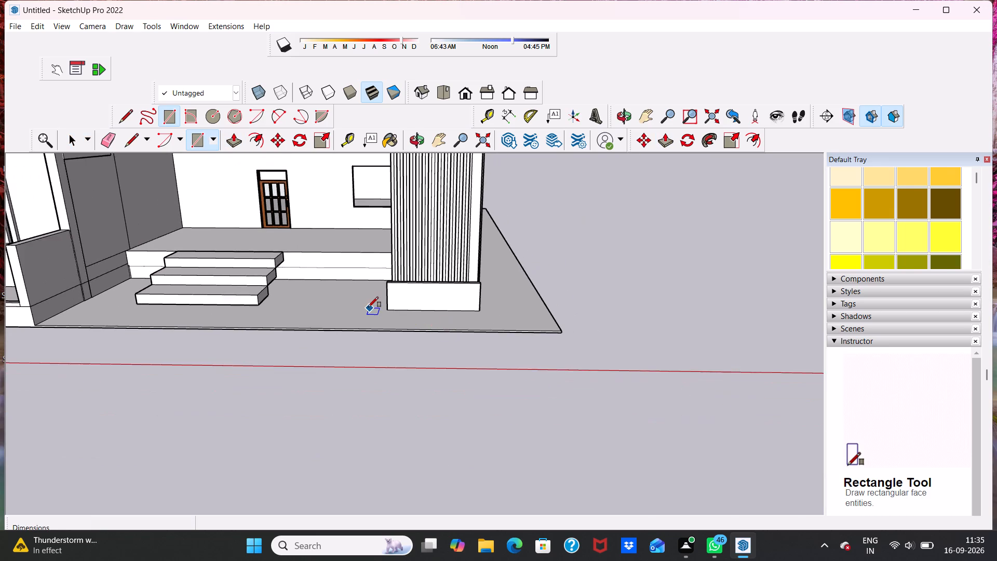
scroll(367, 306, up, 5)
click(399, 315)
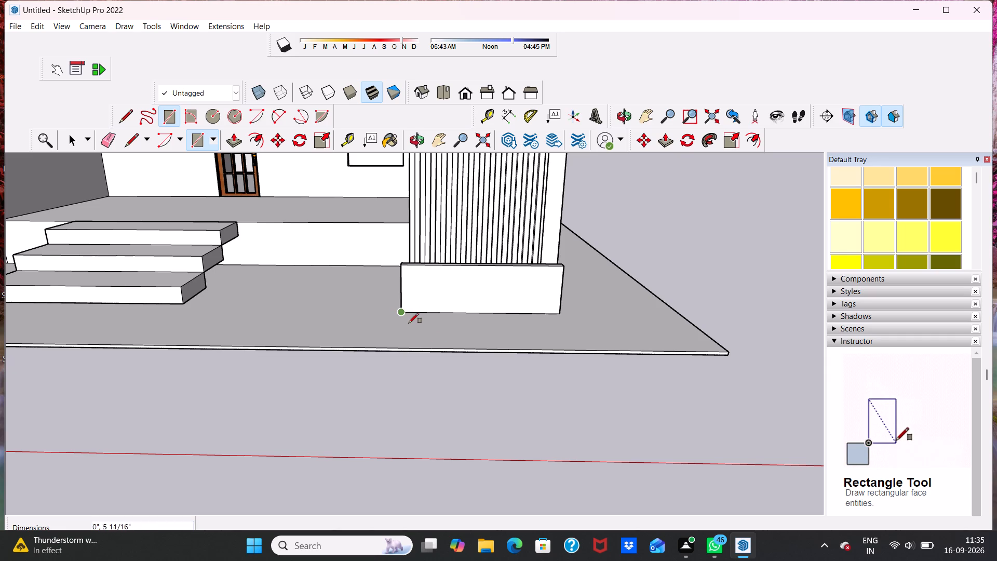
scroll(417, 327, up, 1)
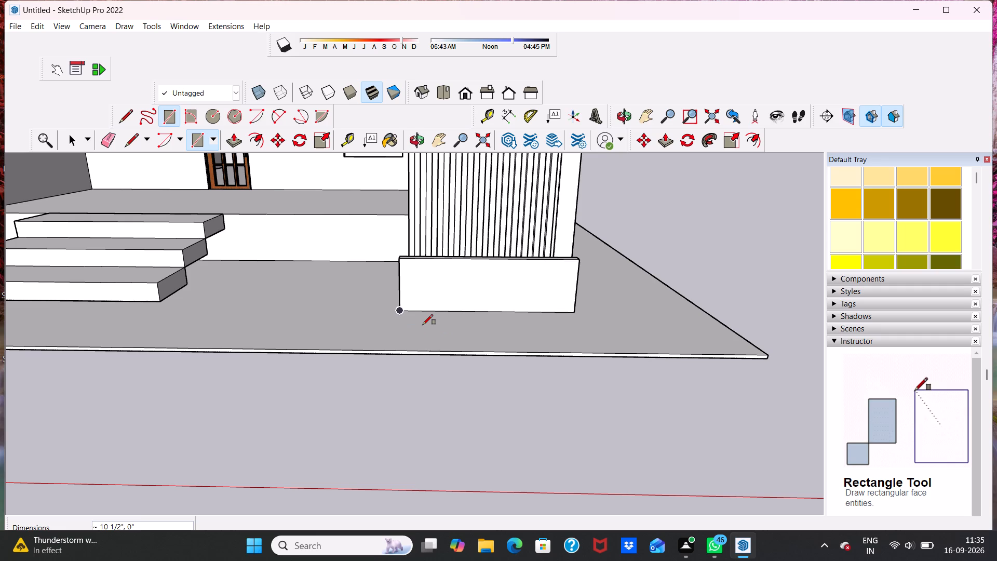
click(416, 325)
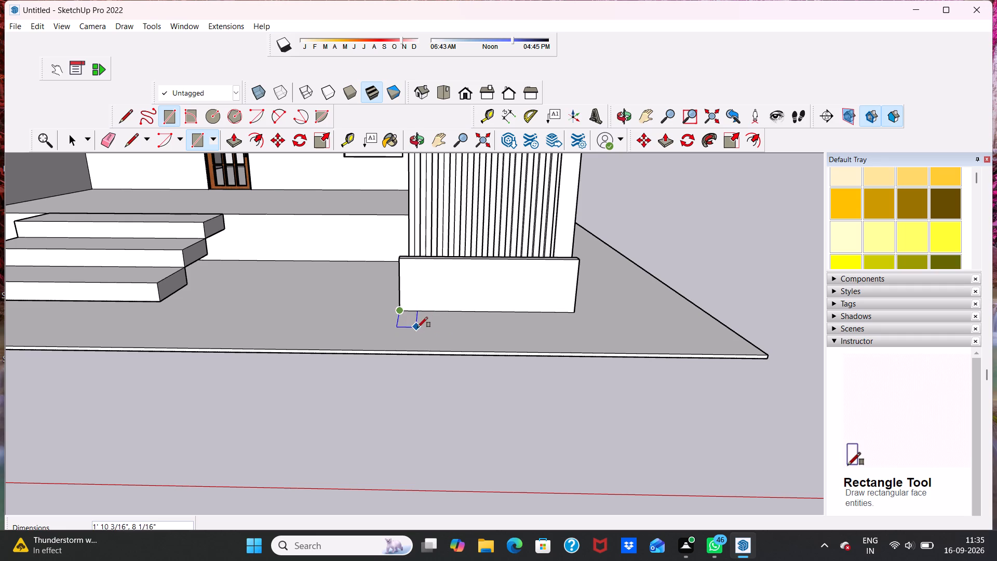
click(420, 327)
scroll(459, 329, down, 5)
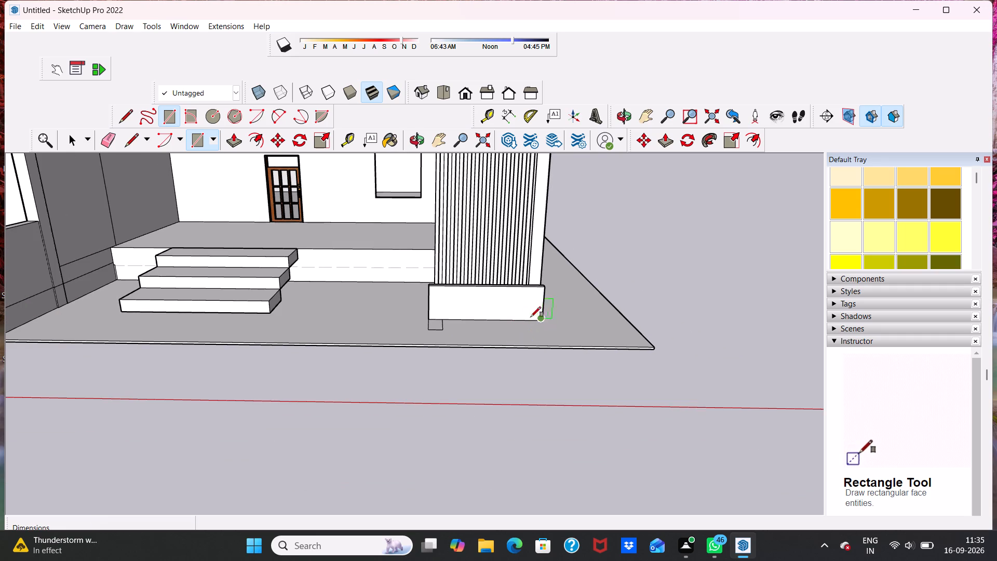
scroll(453, 316, left, 6)
scroll(432, 316, right, 9)
scroll(432, 316, left, 3)
scroll(432, 316, down, 1)
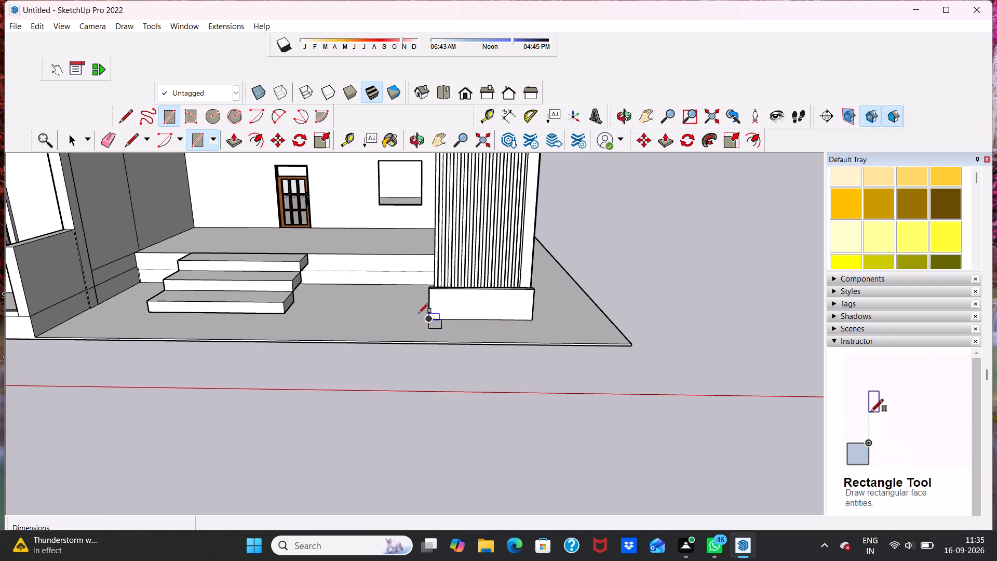
Copy the small rectangle about 5' 9" along the base block's front edge to its opposite front corner.
key(space)
double_click(432, 327)
double_click(435, 322)
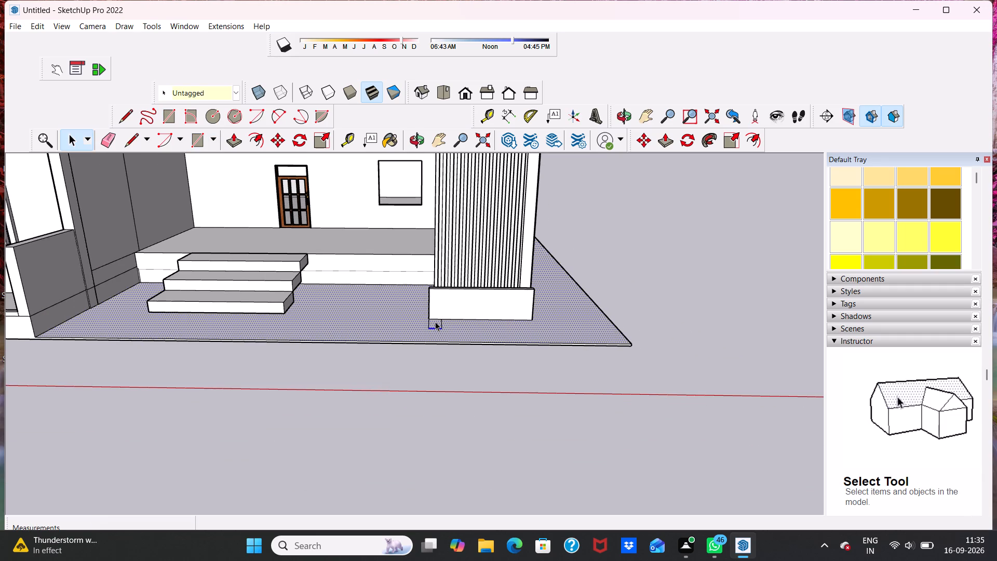
click(280, 139)
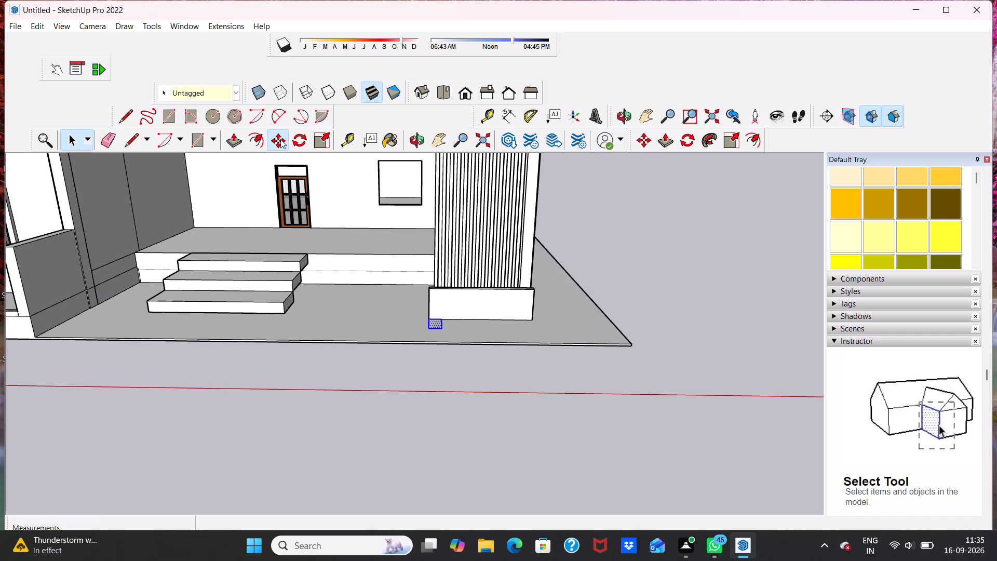
click(437, 322)
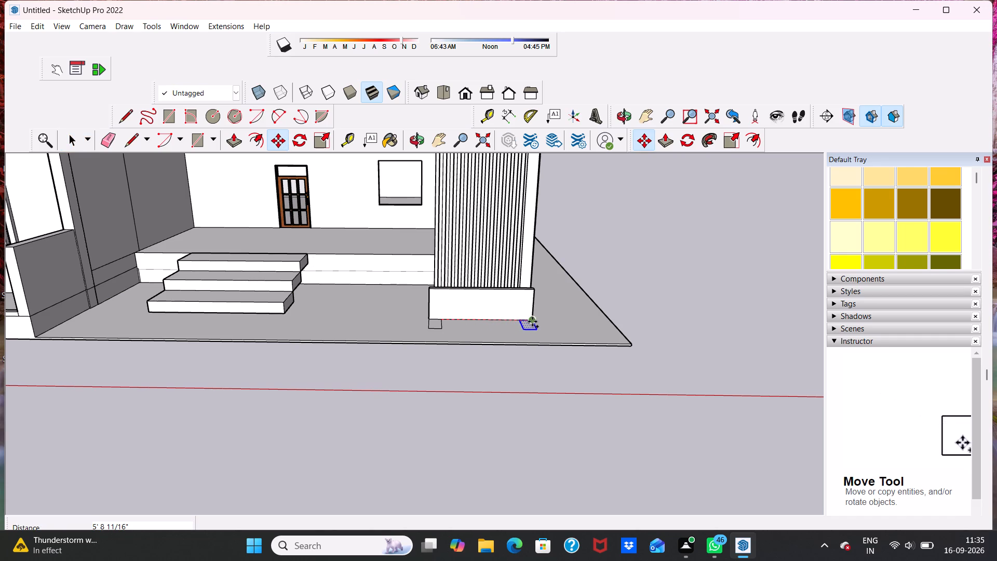
click(532, 322)
key(space)
scroll(337, 231, up, 2)
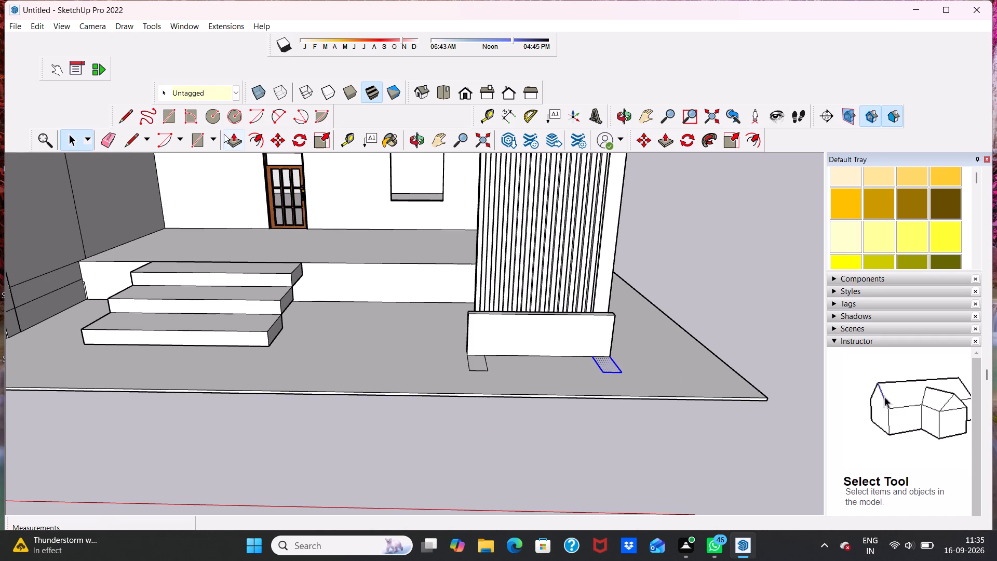
Push/Pull the copied rectangle at the base block's corner farther from the steps up about 2' 7" into a pillar.
click(229, 141)
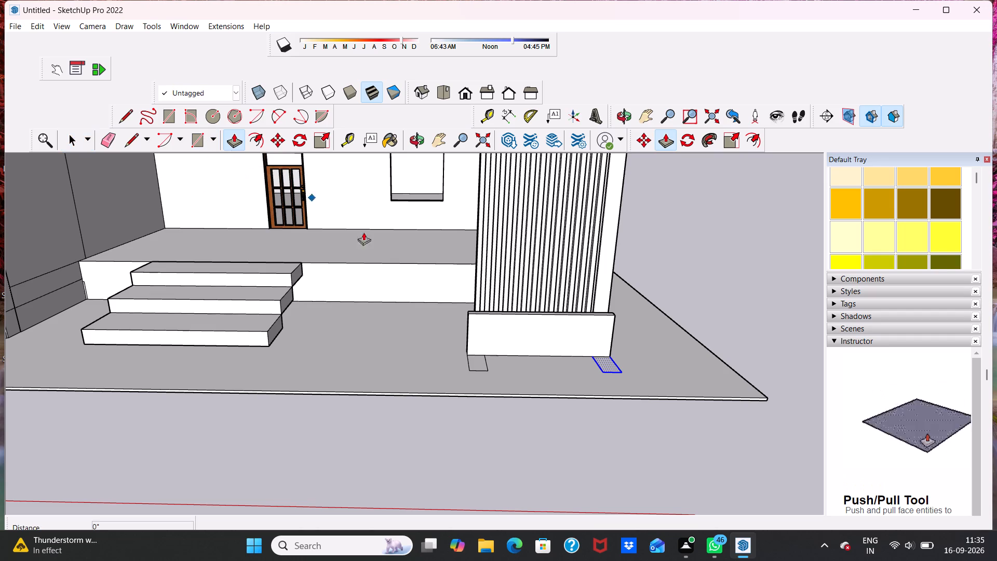
scroll(478, 320, up, 2)
click(643, 362)
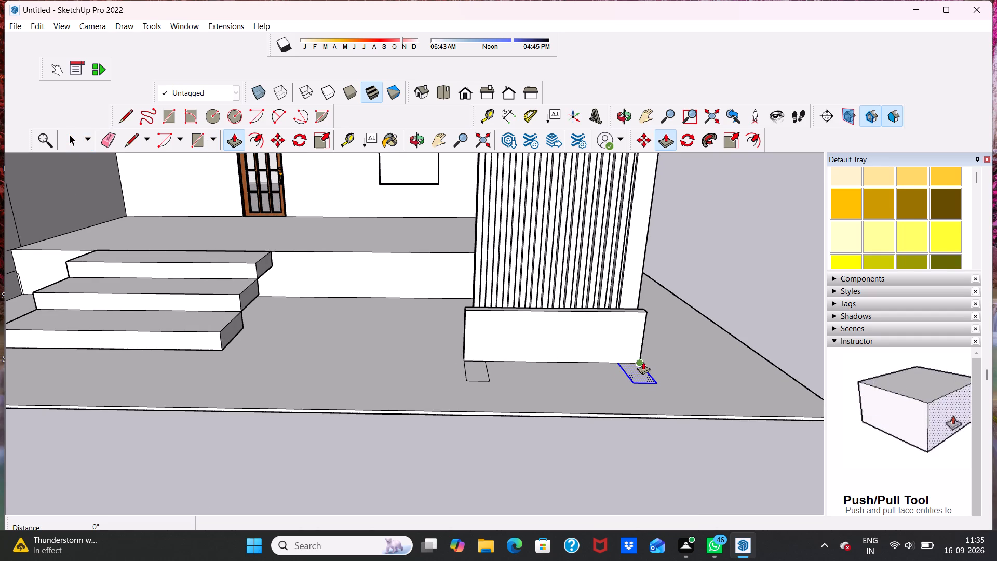
drag(638, 369, 631, 327)
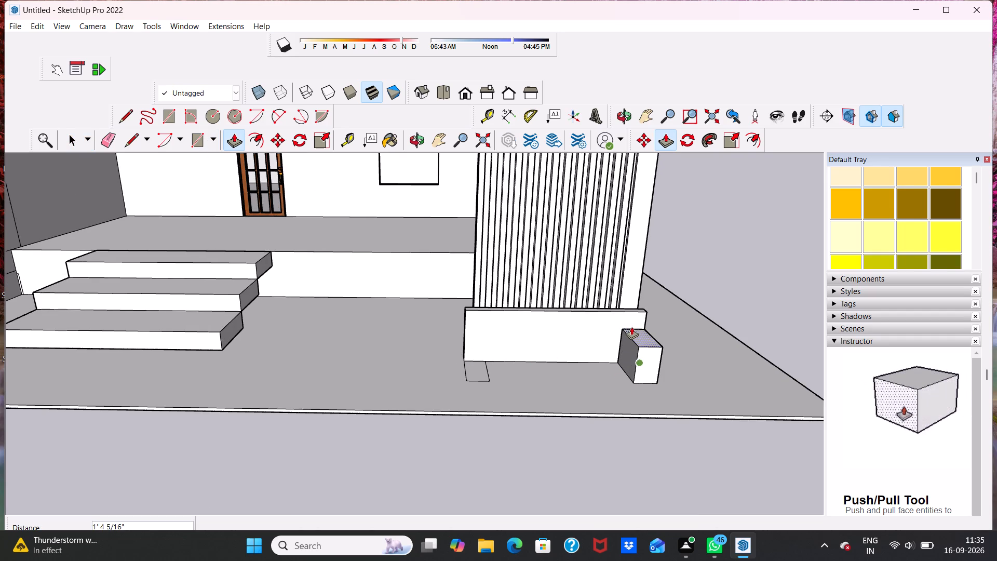
drag(631, 327, 630, 322)
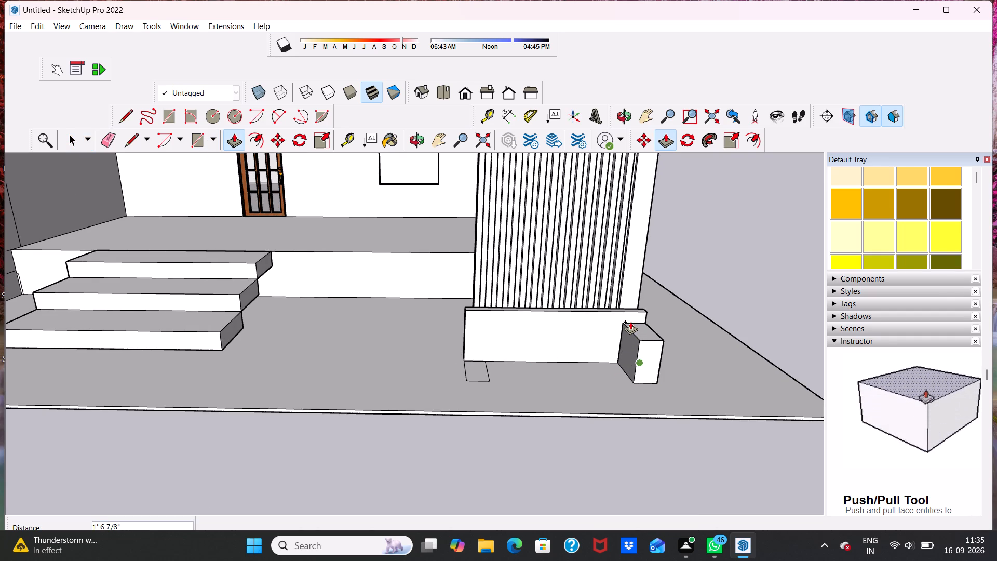
drag(630, 322, 620, 293)
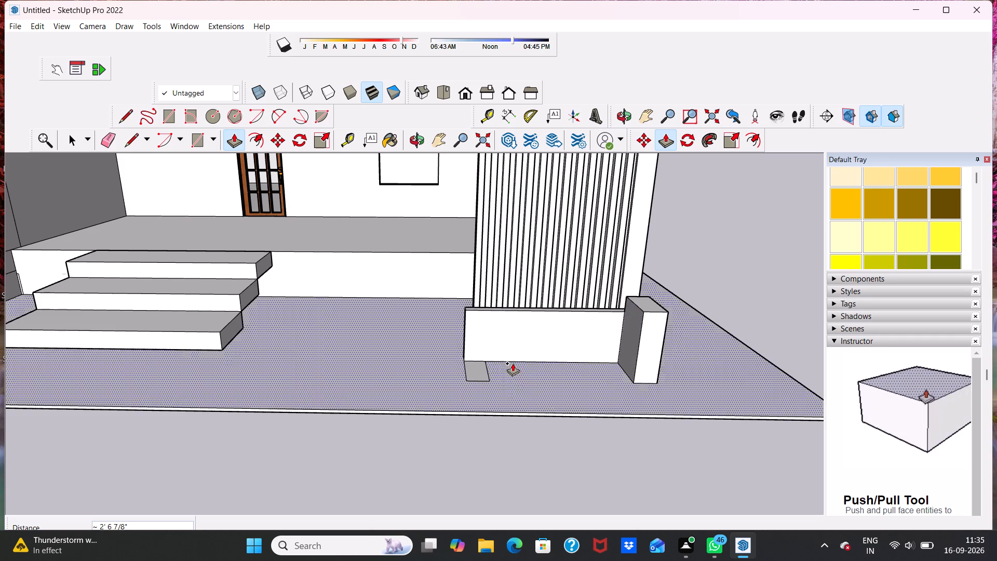
Push/Pull the rectangle at the base block's corner nearest the steps up about 2' 4" into a matching pillar.
scroll(502, 367, up, 4)
drag(476, 368, 469, 304)
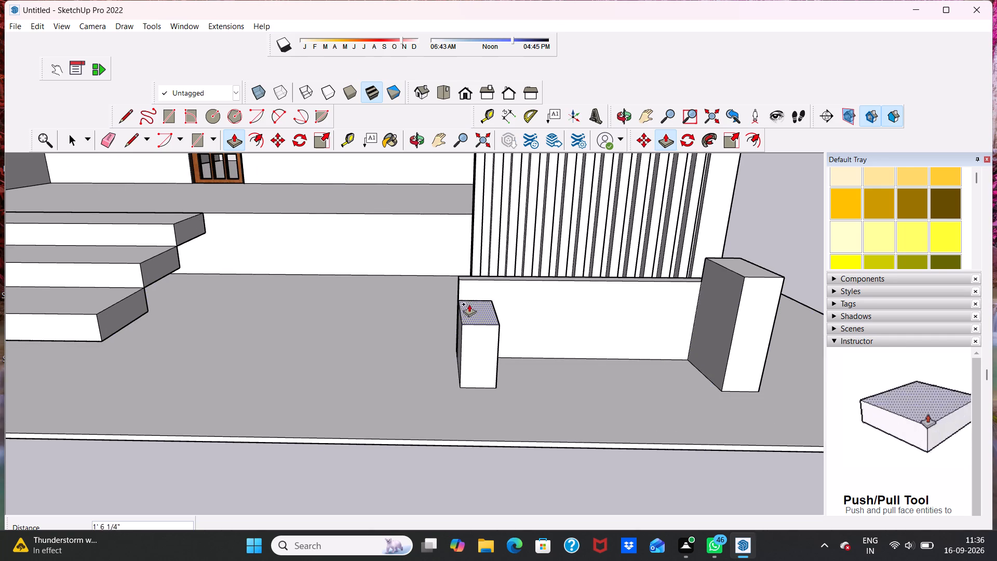
drag(469, 304, 462, 273)
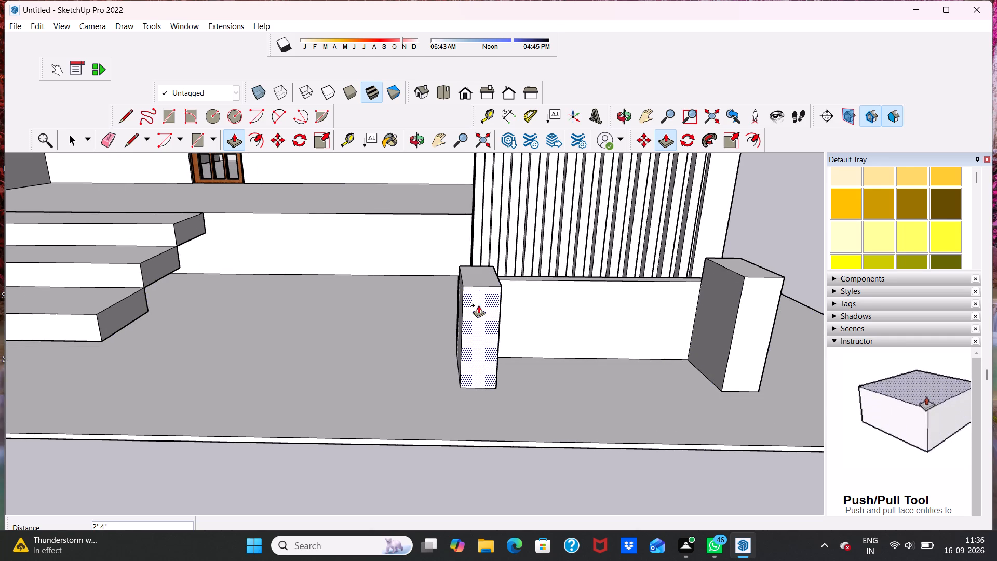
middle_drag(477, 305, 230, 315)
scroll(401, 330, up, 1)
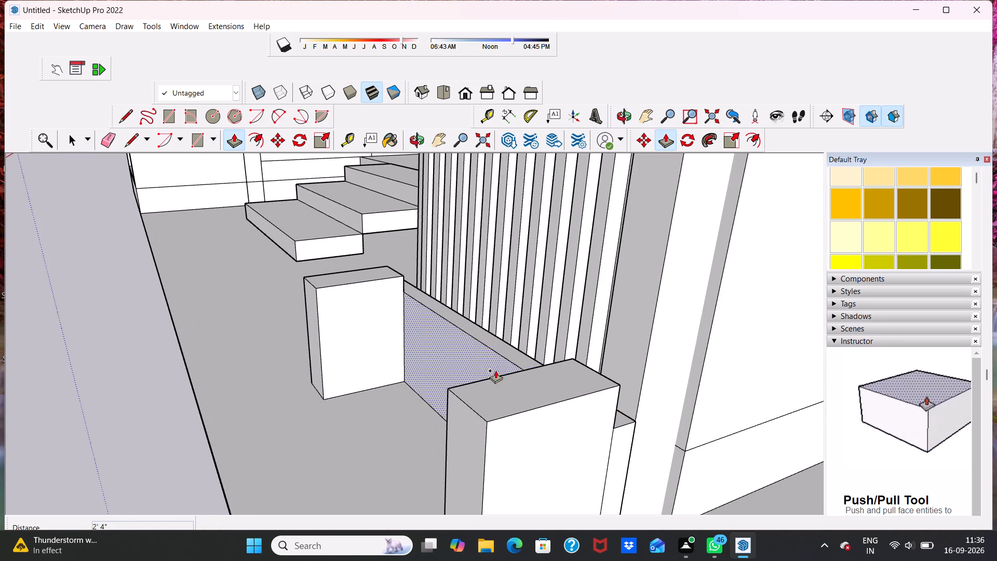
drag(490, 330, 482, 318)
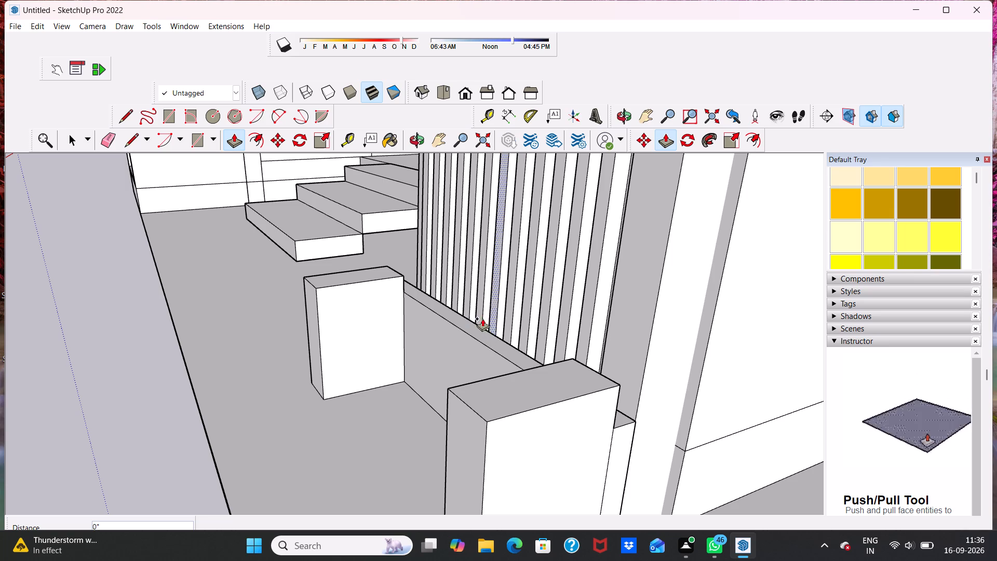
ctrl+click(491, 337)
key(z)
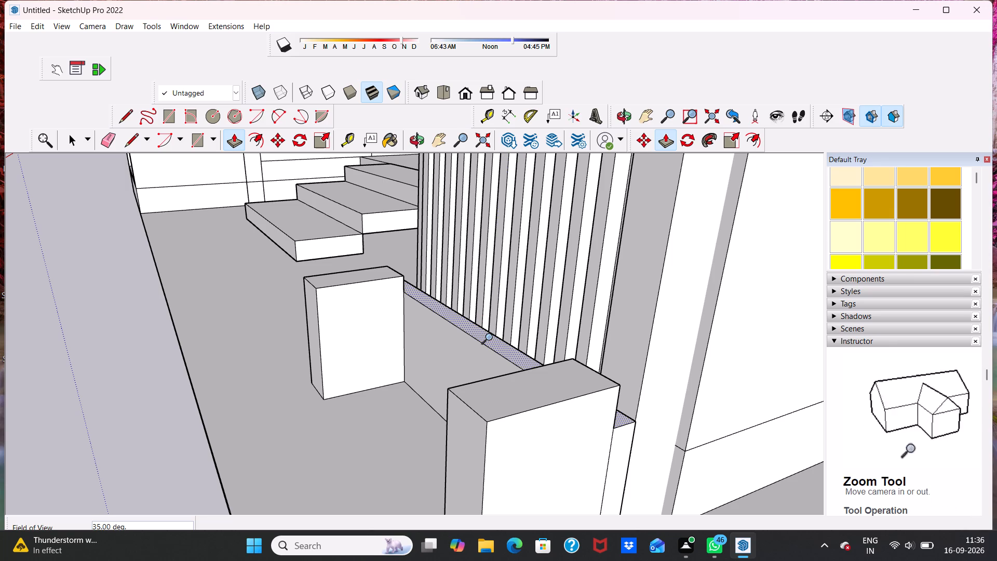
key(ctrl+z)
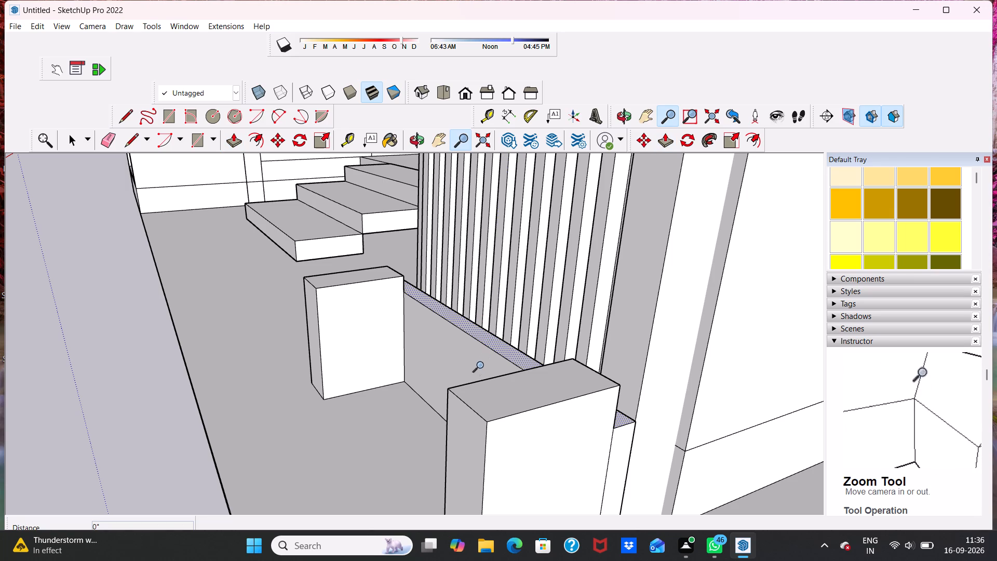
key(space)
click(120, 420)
Push/Pull the top face of the base block behind the pillars up about 4", level with the pillar nearest the steps.
middle_drag(382, 369, 597, 324)
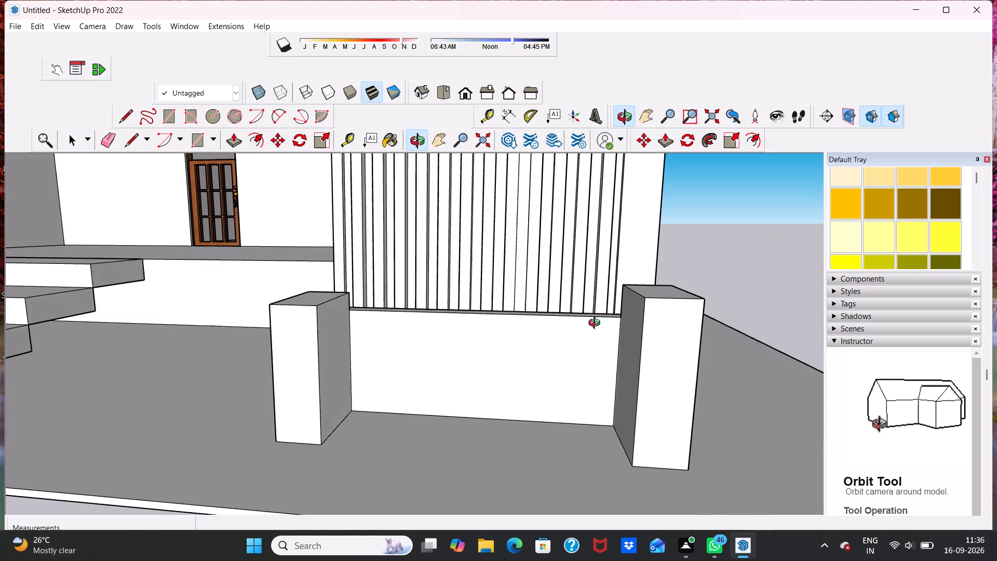
middle_drag(597, 324, 588, 327)
middle_drag(562, 335, 482, 376)
drag(431, 371, 432, 380)
middle_drag(430, 370, 408, 346)
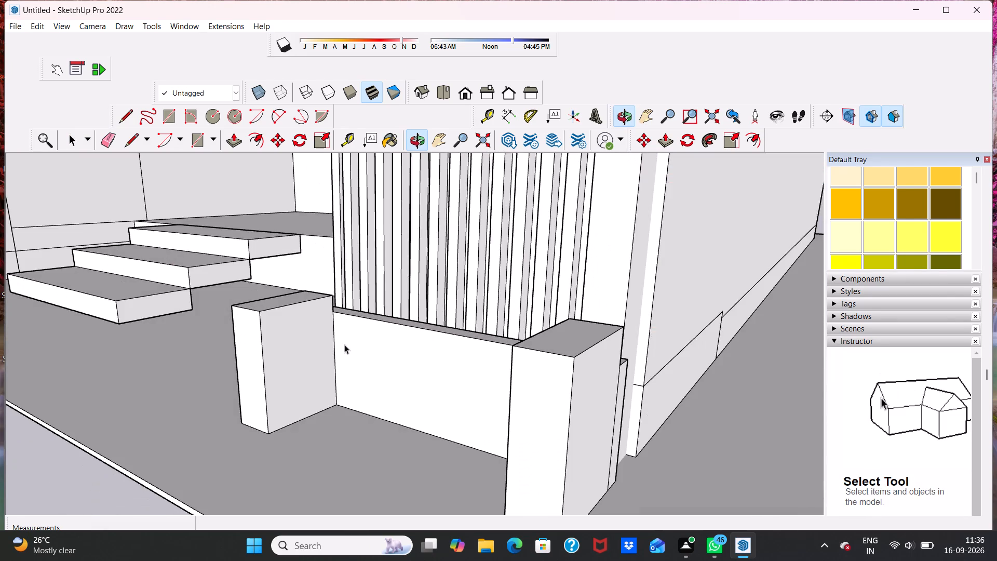
click(237, 140)
scroll(403, 297, up, 3)
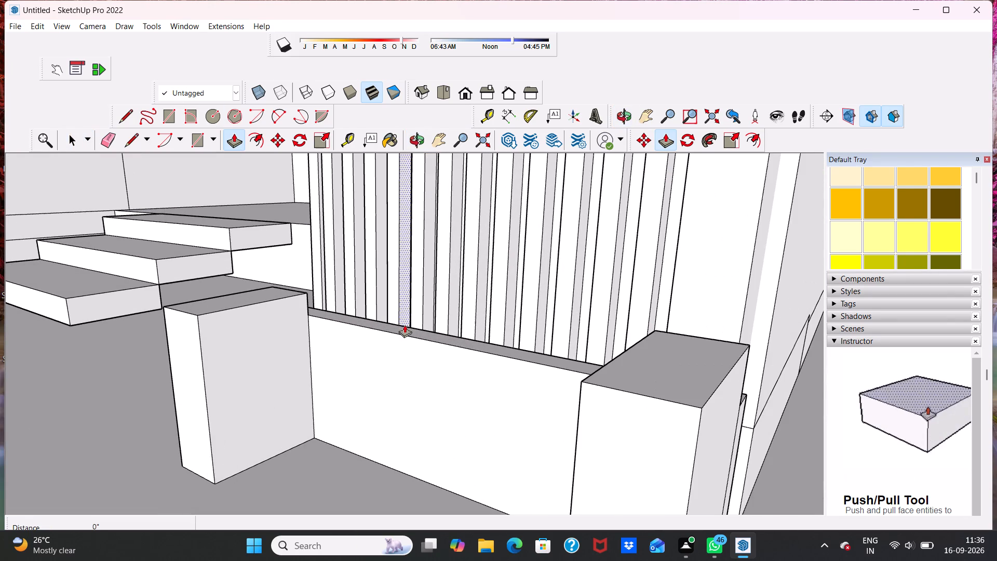
drag(390, 323, 389, 317)
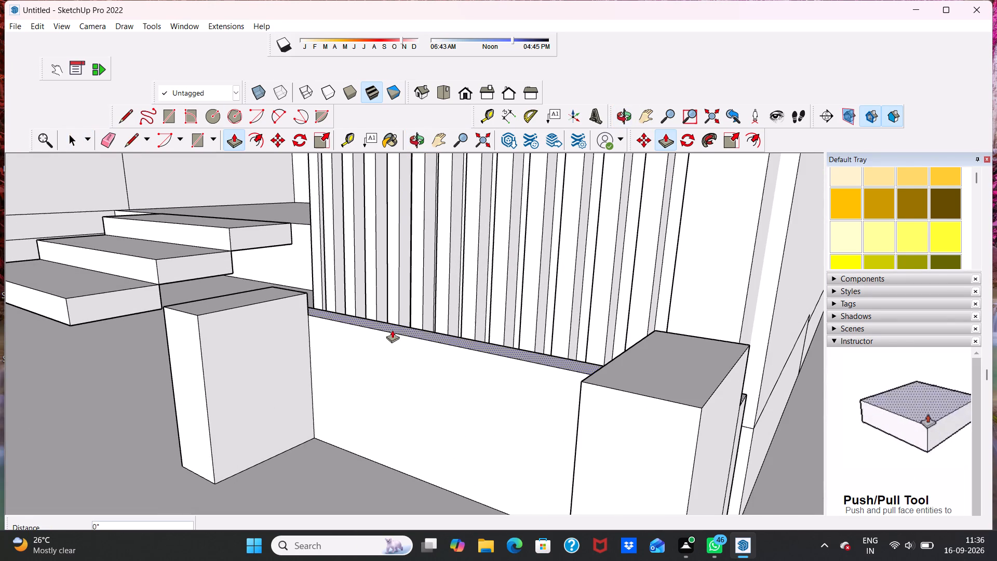
middle_drag(408, 322, 406, 373)
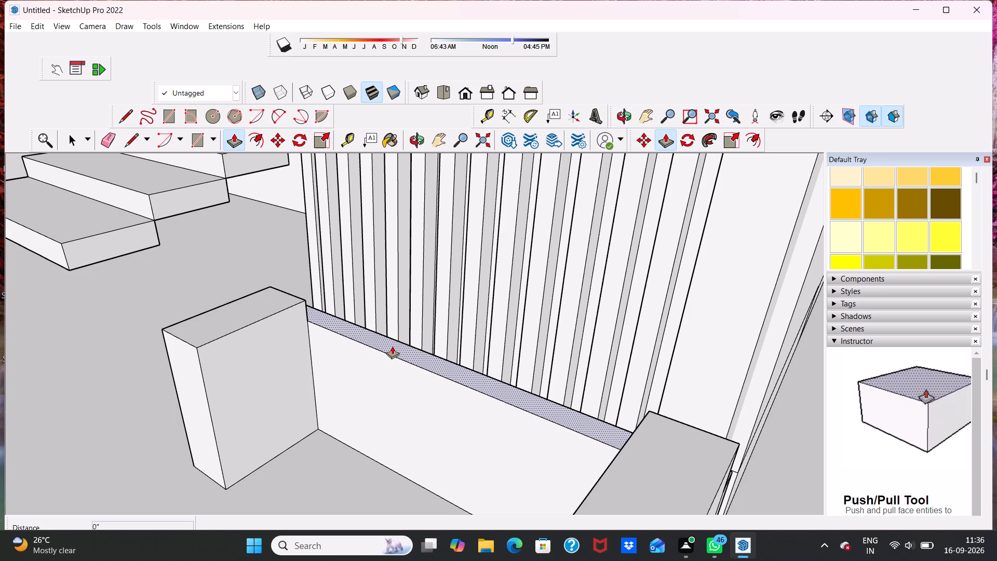
drag(392, 345, 376, 321)
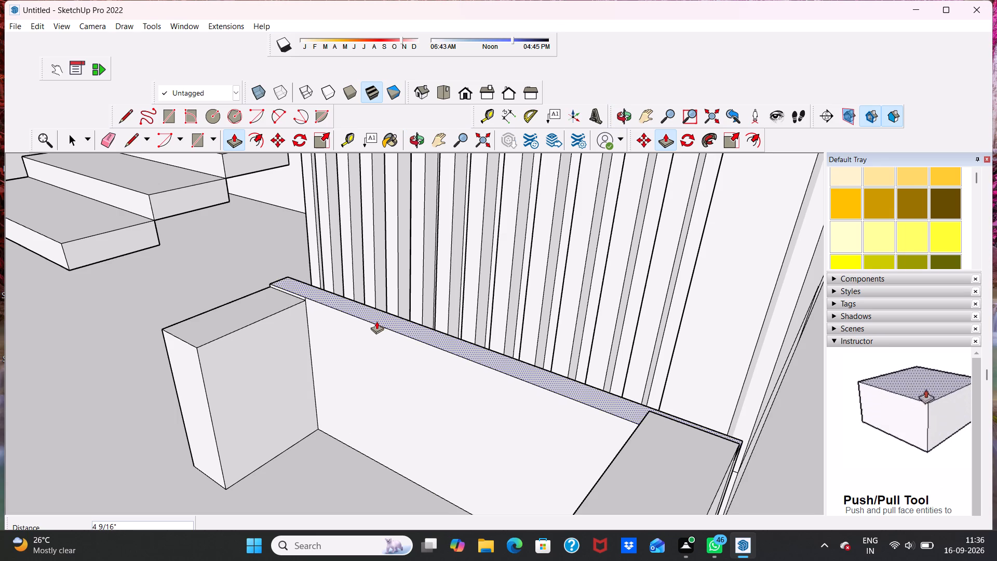
drag(376, 321, 374, 324)
Push/Pull the top of the pillar farther from the steps down about 2 9/16", level with the base block.
middle_drag(365, 344, 577, 345)
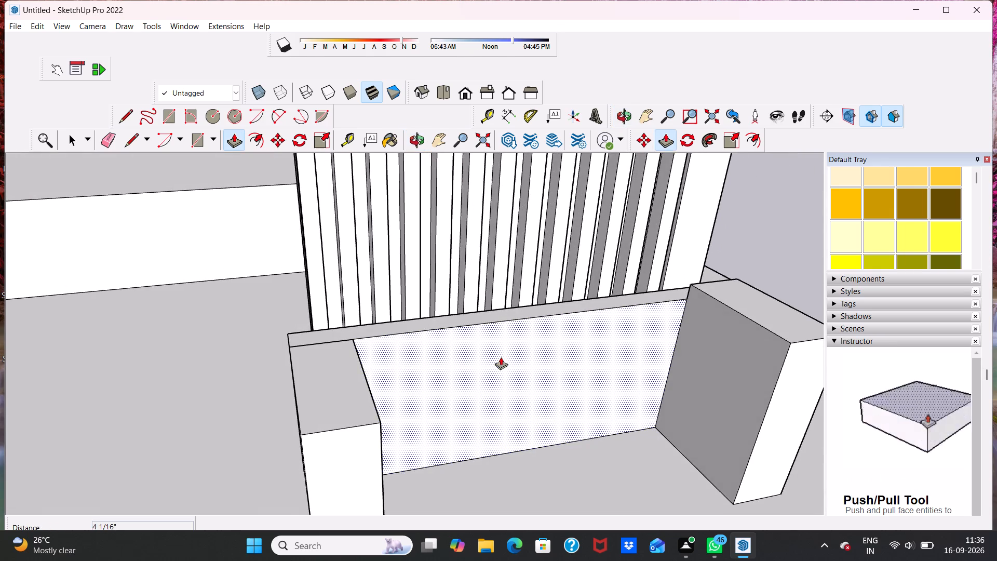
middle_drag(501, 357, 604, 354)
middle_drag(624, 253, 625, 260)
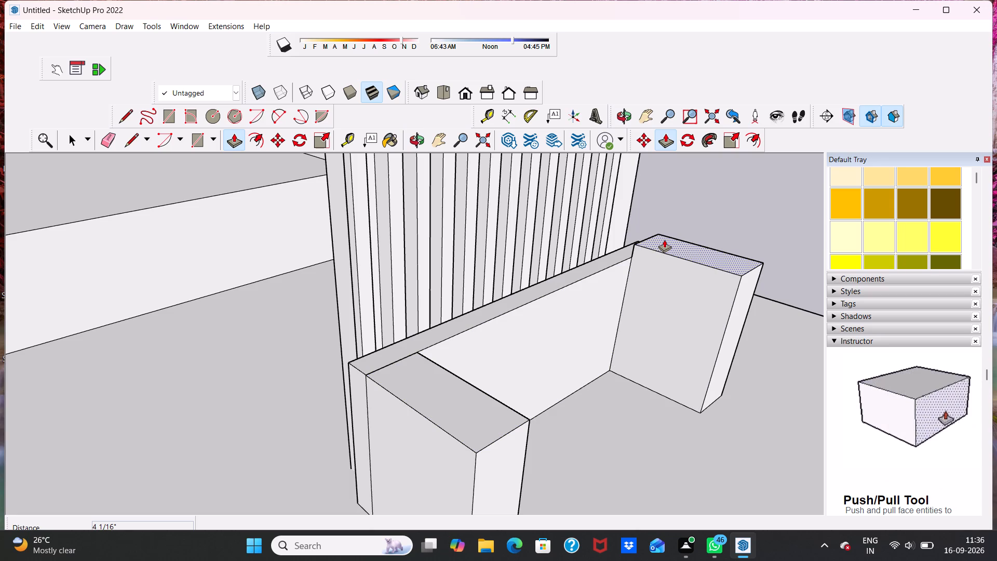
drag(666, 238, 670, 251)
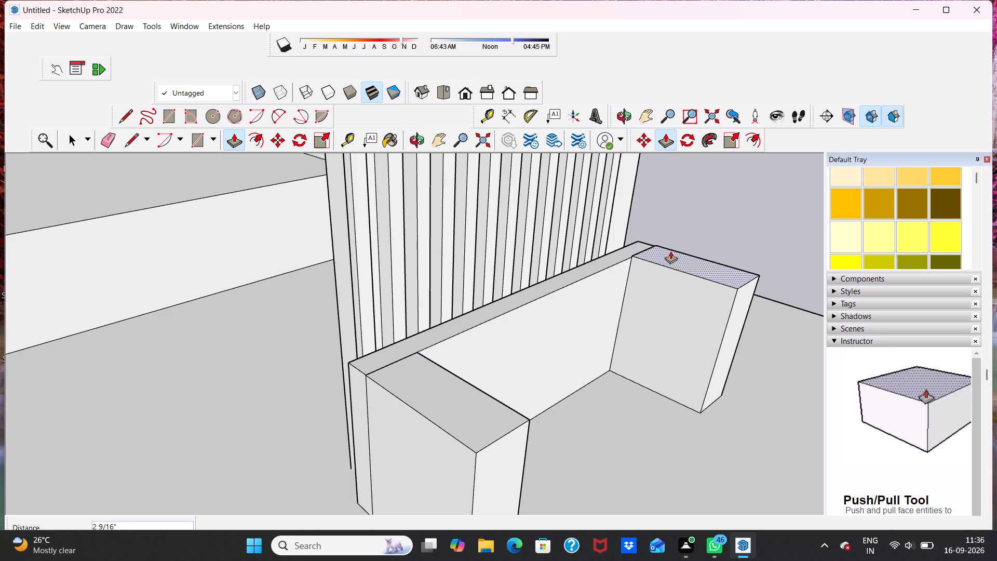
key(space)
Draw a narrow rectangle about 4' 11" by 5" on the slab, spanning between the front inner corners of the two pillars.
middle_drag(595, 312, 429, 265)
scroll(417, 263, down, 4)
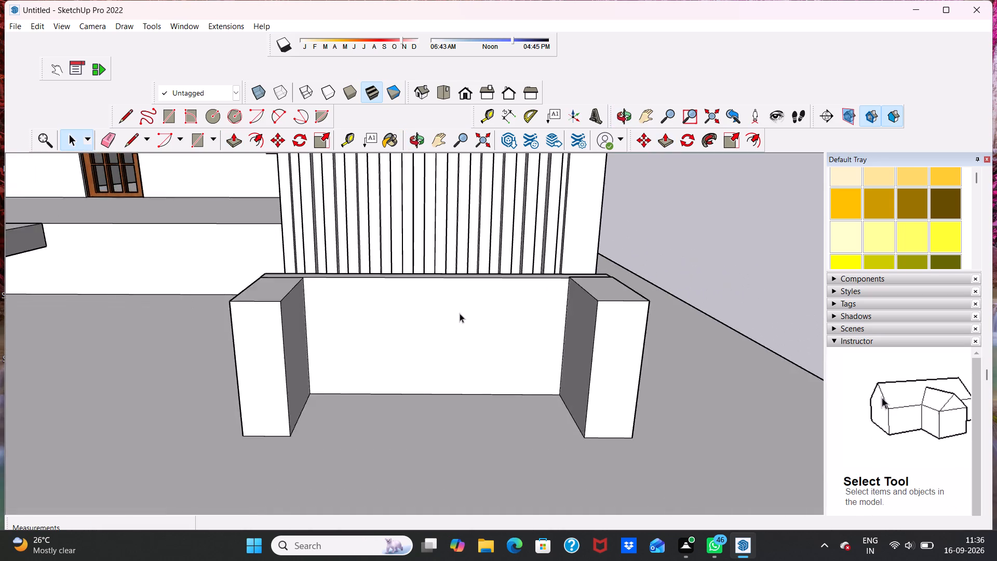
scroll(460, 313, down, 1)
middle_drag(467, 329, 463, 313)
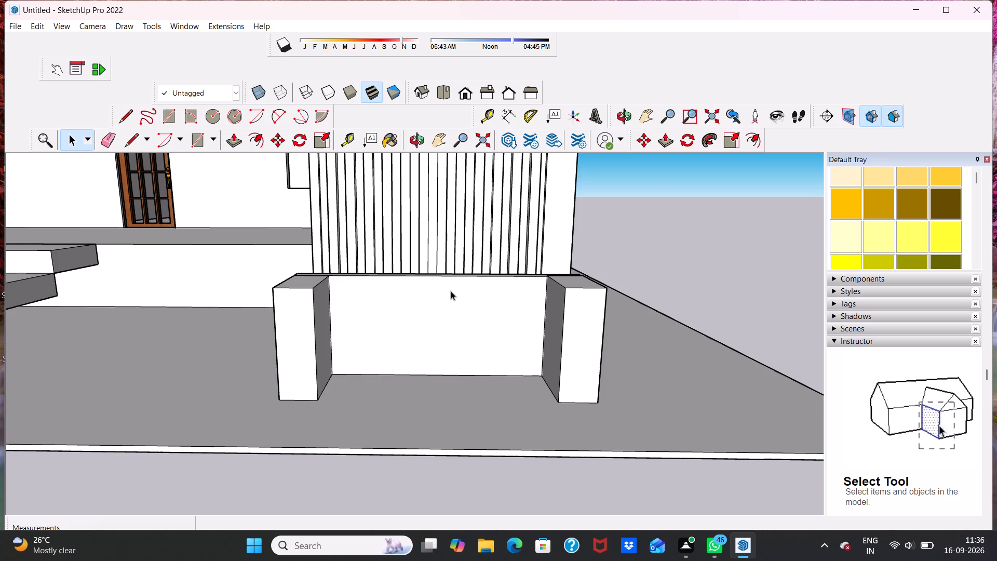
scroll(369, 362, down, 2)
middle_drag(366, 389, 442, 365)
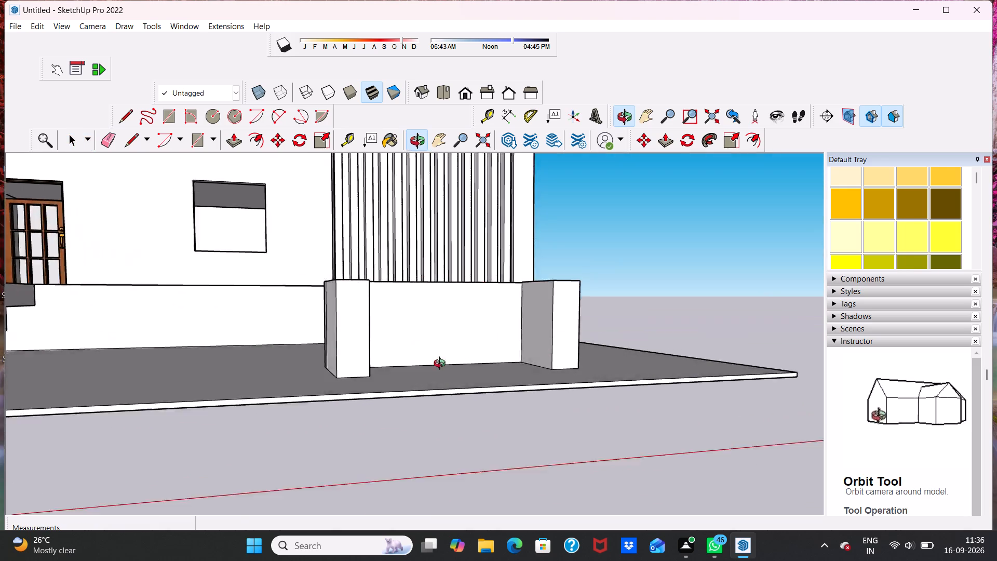
middle_drag(442, 365, 405, 371)
middle_drag(405, 371, 379, 350)
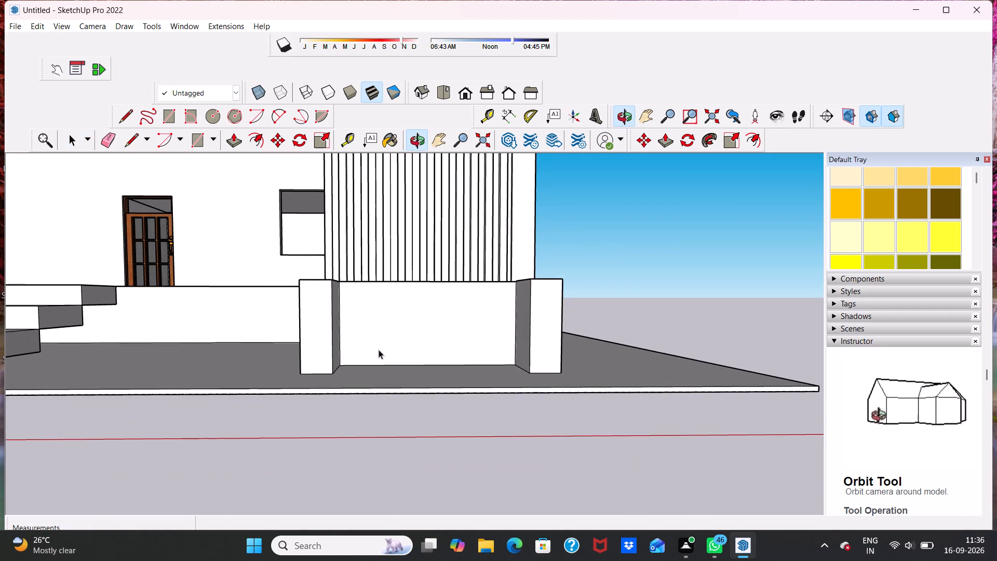
scroll(379, 366, up, 3)
click(166, 114)
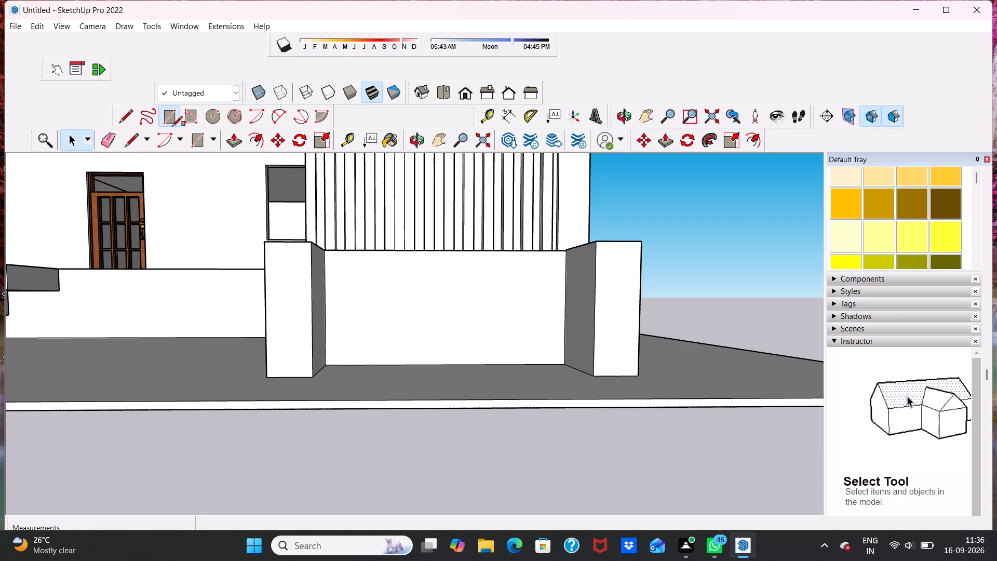
middle_drag(333, 376, 338, 406)
click(319, 400)
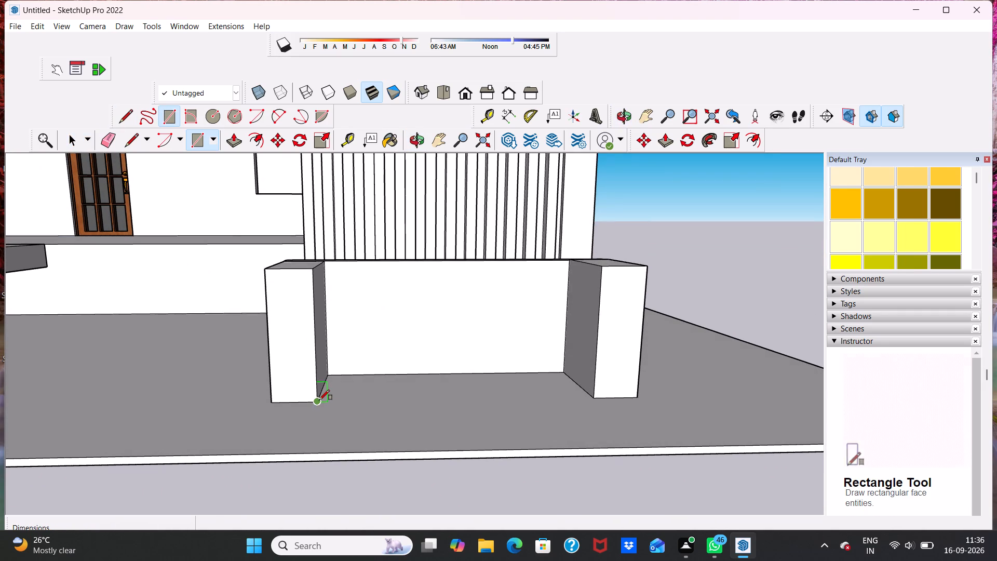
click(586, 391)
Push/Pull the narrow strip between the two pillars up 1' to form a low front wall.
click(237, 142)
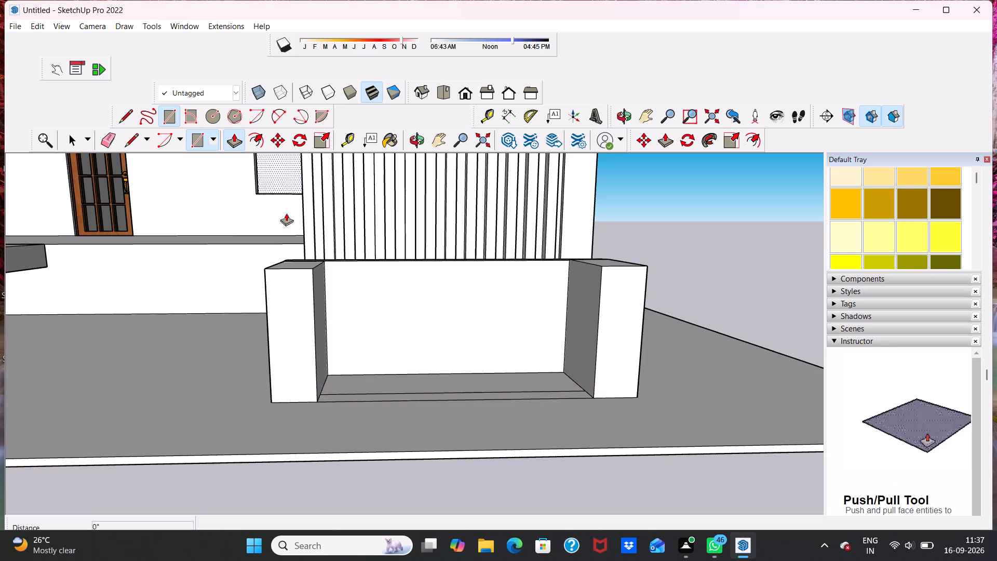
scroll(374, 317, up, 4)
middle_drag(388, 391, 395, 434)
click(360, 458)
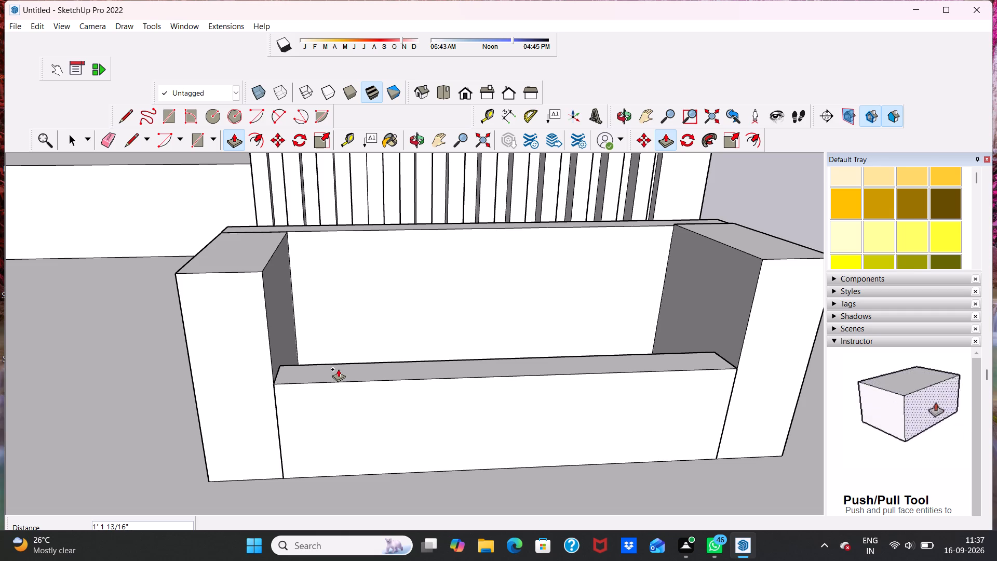
text(1')
key(Return)
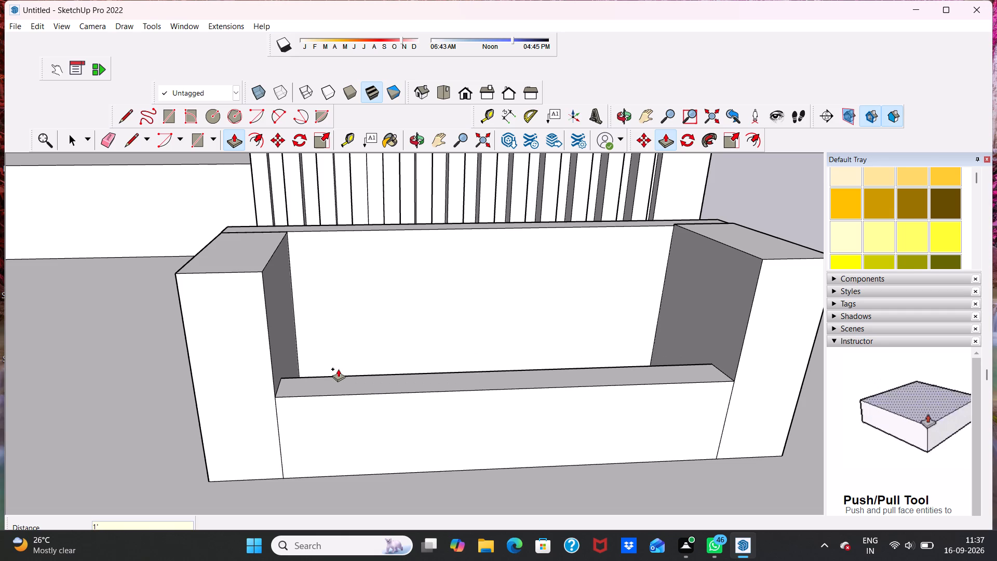
key(space)
Draw a circle of about 1 3/8" radius on the inner face of the pillar nearest the steps, near its top front corner.
middle_drag(279, 361, 276, 358)
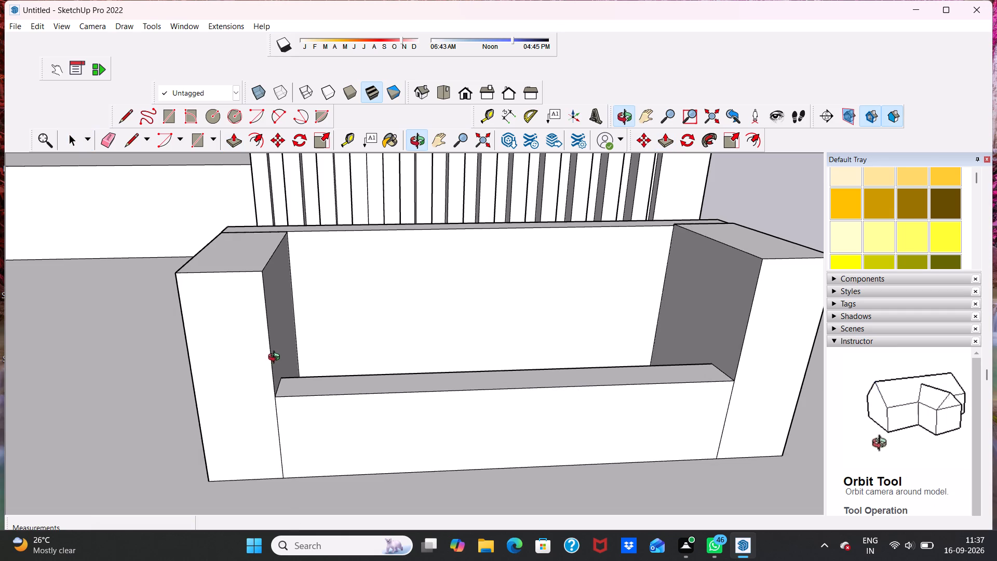
middle_drag(276, 358, 134, 375)
scroll(211, 325, up, 1)
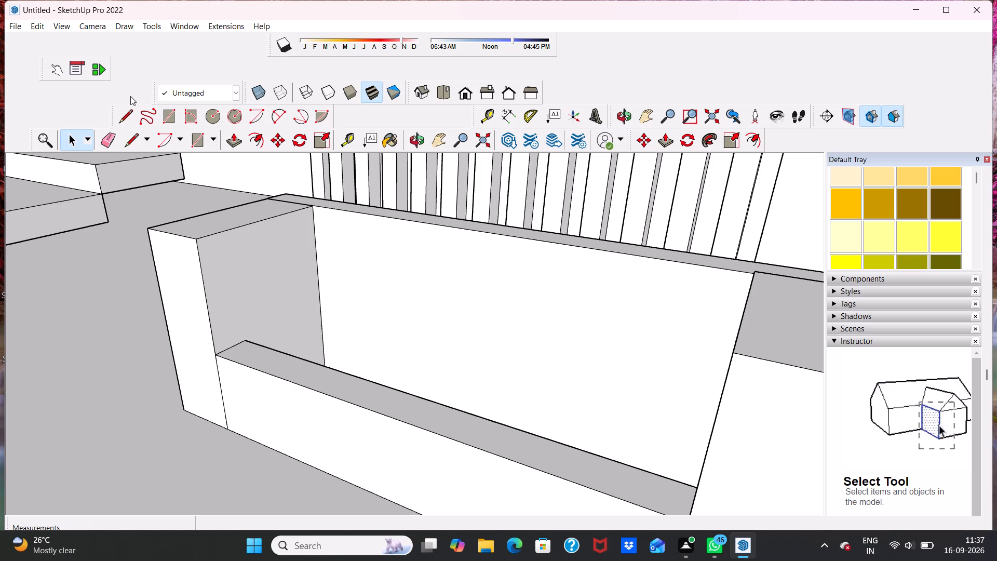
click(210, 114)
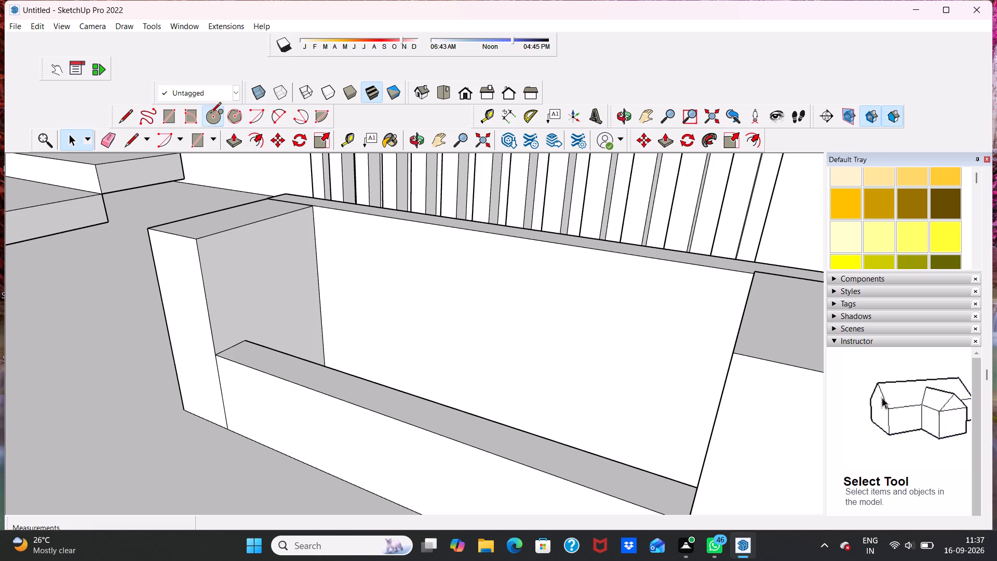
scroll(228, 243, up, 3)
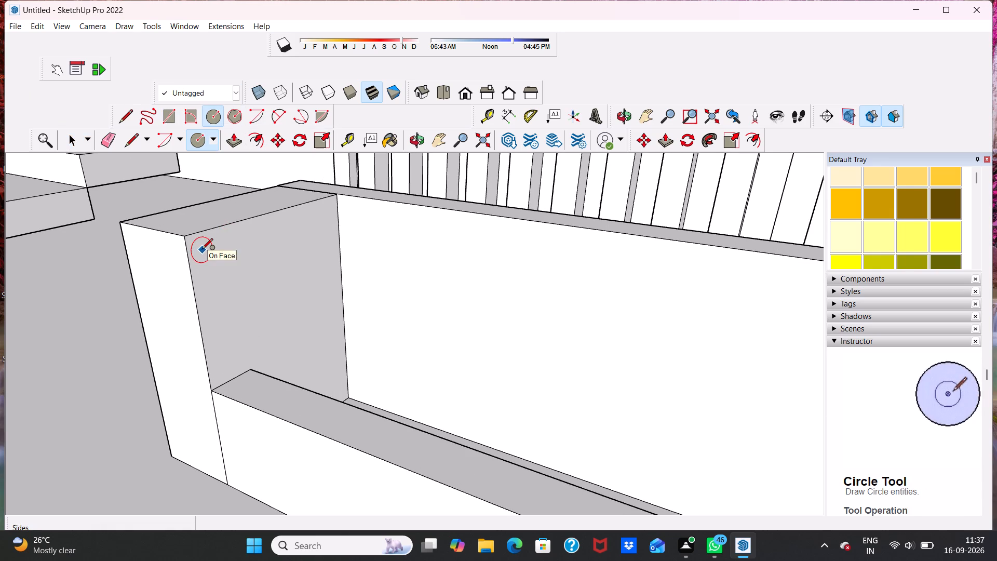
click(202, 250)
click(217, 253)
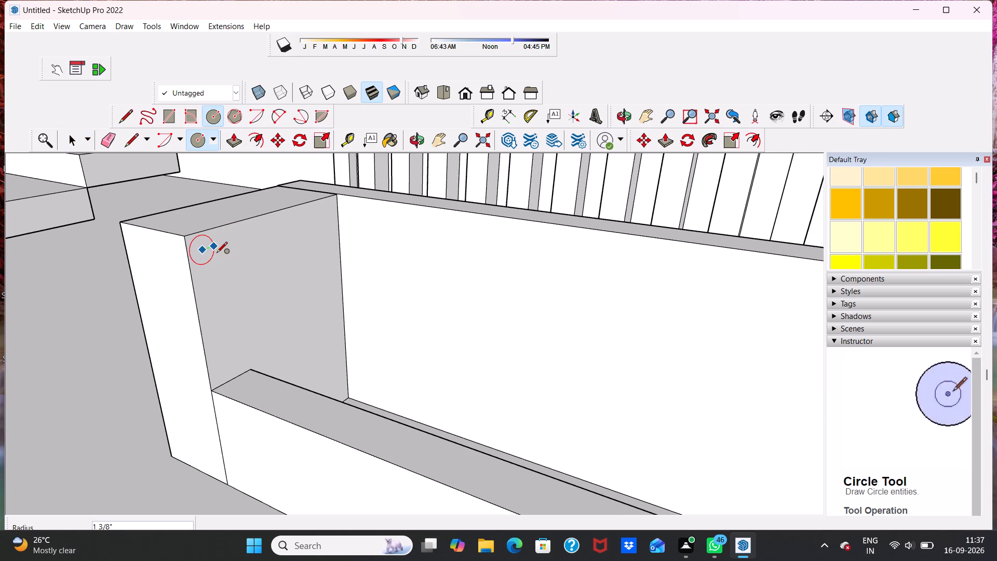
key(space)
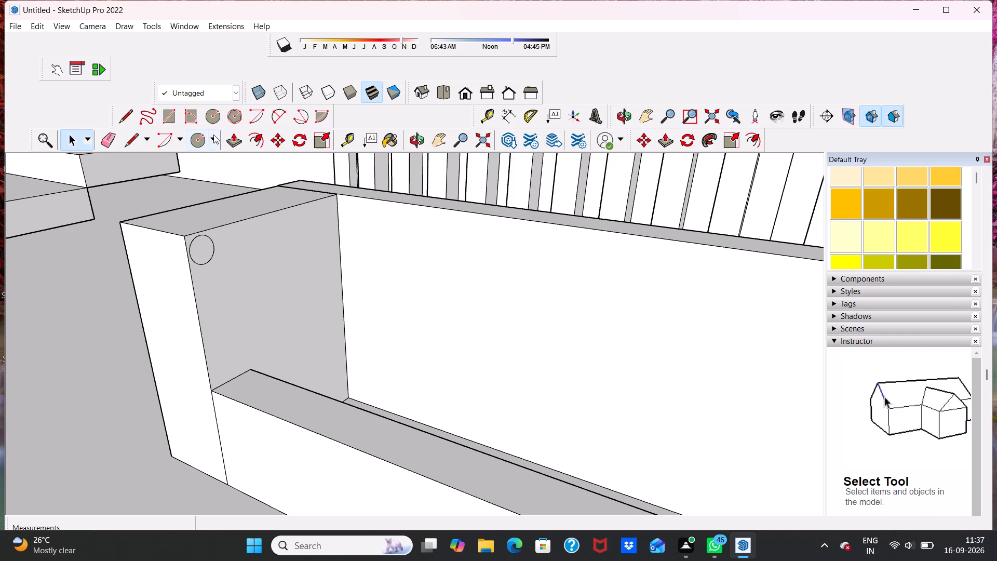
Copy the circle three times down the pillar's inner face, forming a vertical row of four circles above the low wall.
double_click(199, 243)
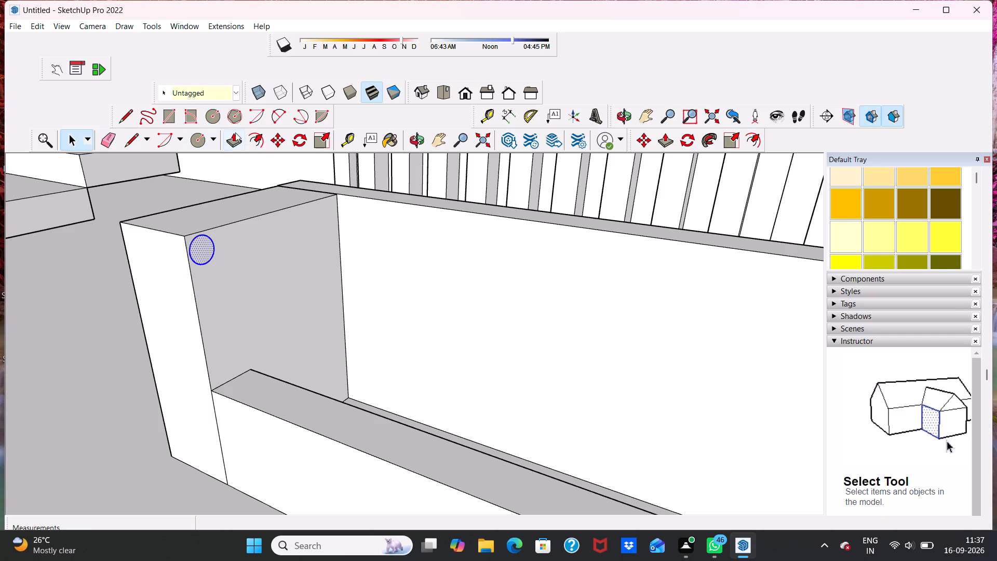
drag(278, 138, 280, 143)
click(199, 249)
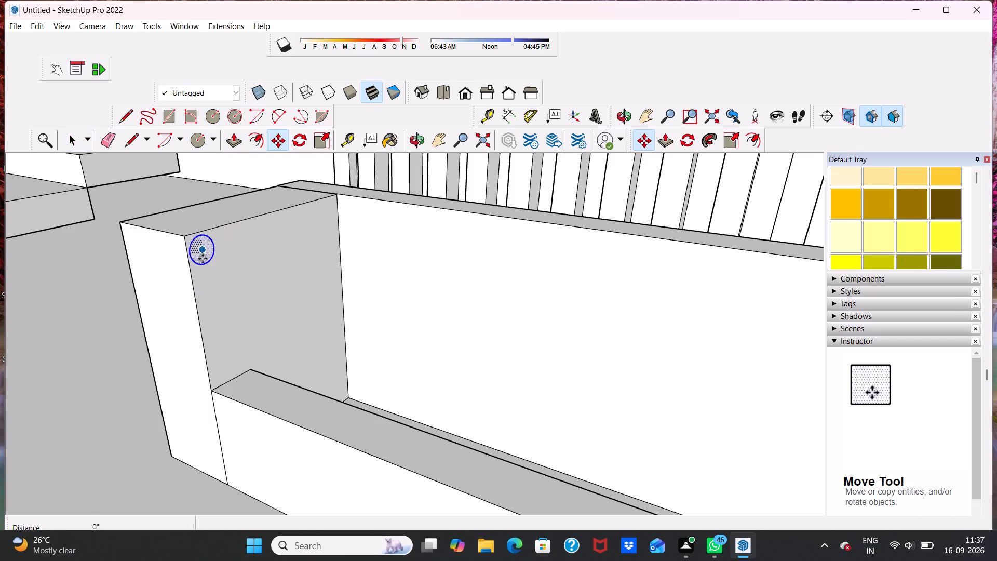
click(215, 293)
click(215, 296)
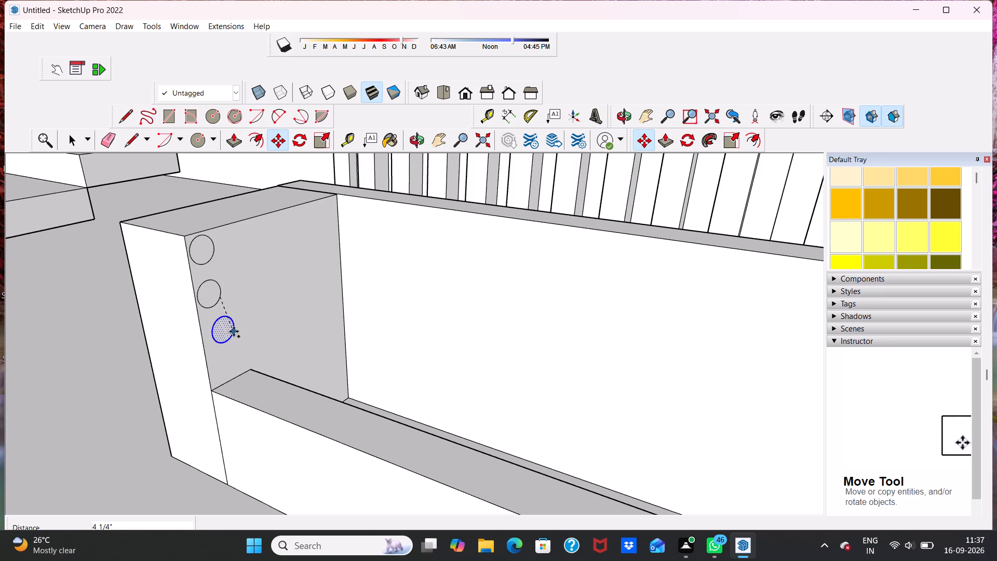
click(230, 331)
click(222, 338)
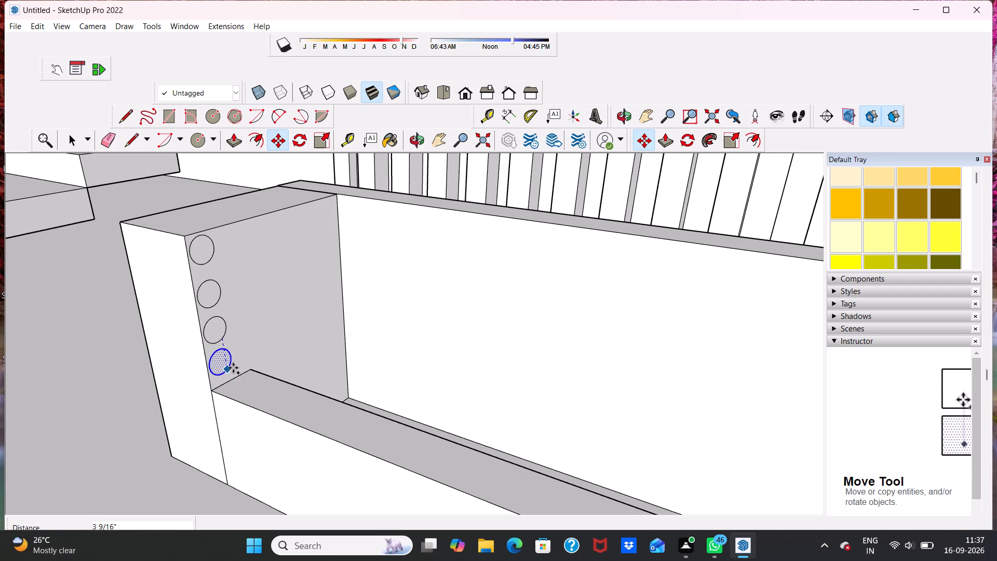
click(233, 366)
key(space)
click(138, 354)
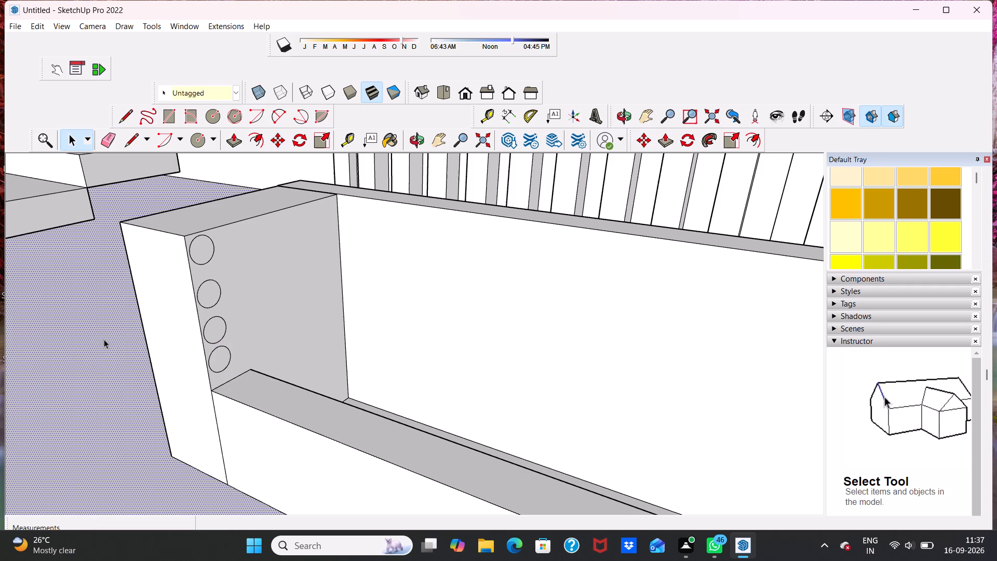
Push/Pull the top circle about 4' 11 1/8" across to the opposite pillar to form a round rail.
click(199, 249)
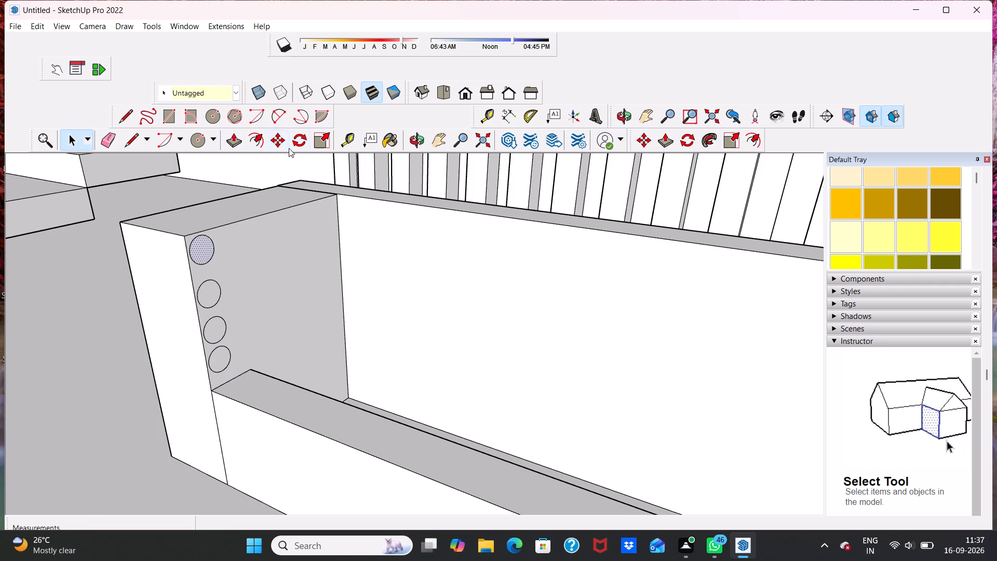
click(233, 140)
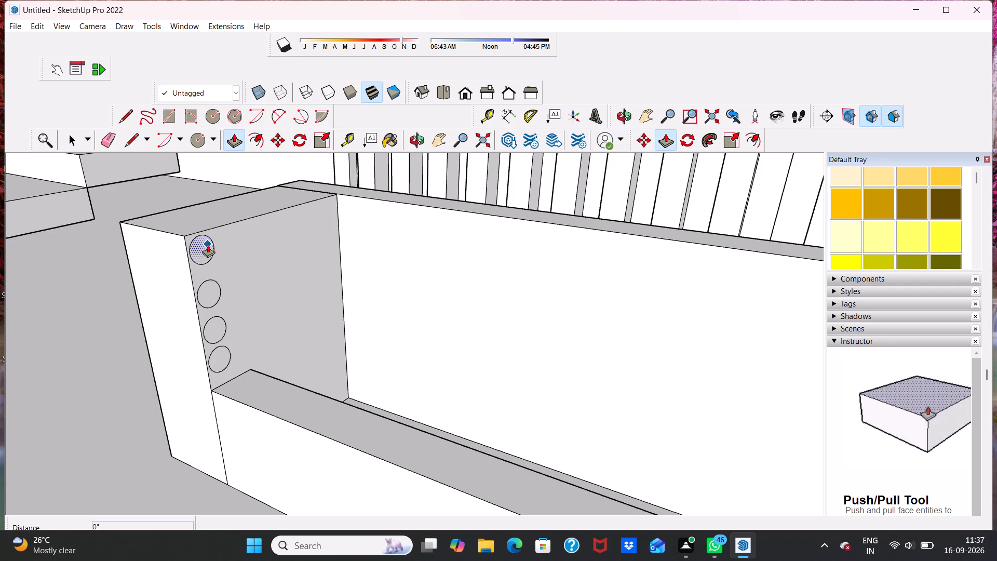
click(208, 245)
scroll(231, 261, down, 4)
scroll(292, 290, down, 2)
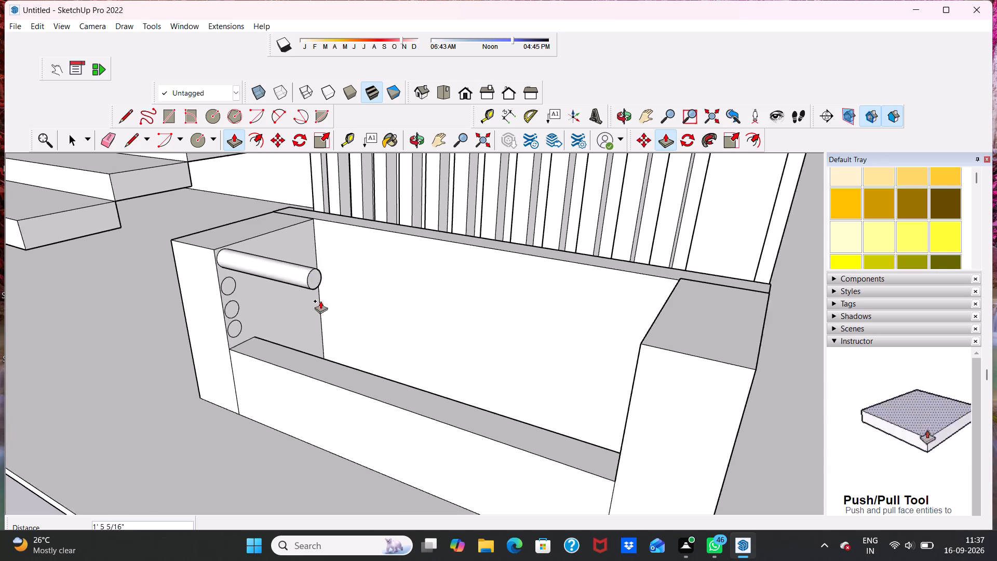
scroll(320, 301, down, 1)
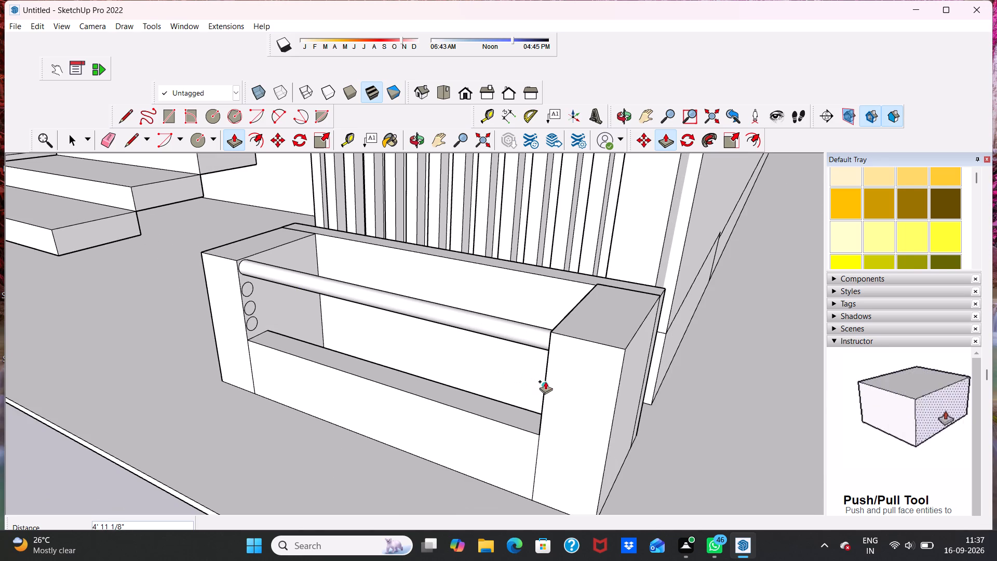
click(545, 381)
Push/Pull the second and third circles from the top about 4' 11" across to the opposite pillar.
scroll(284, 329, up, 3)
click(242, 276)
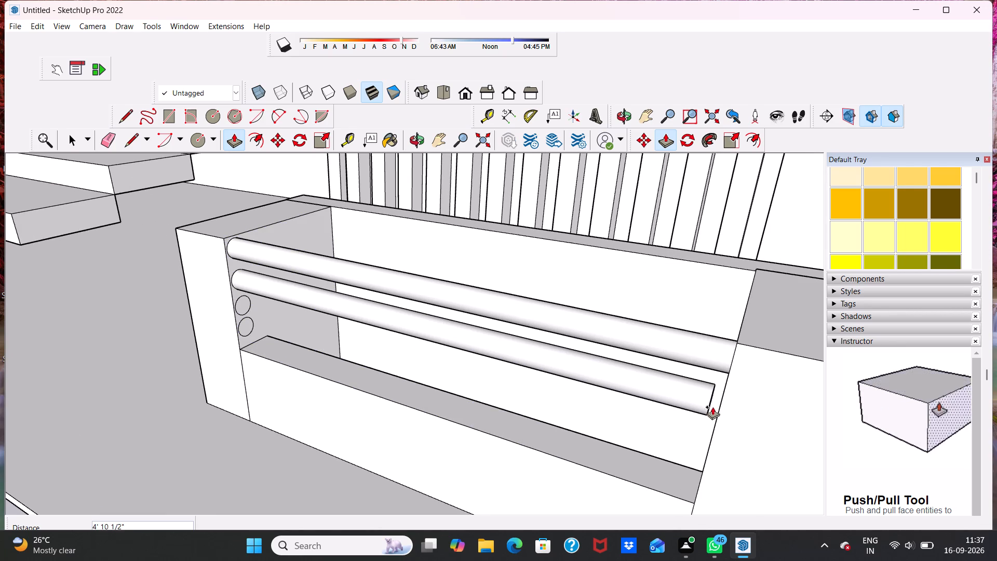
click(725, 400)
scroll(221, 319, up, 2)
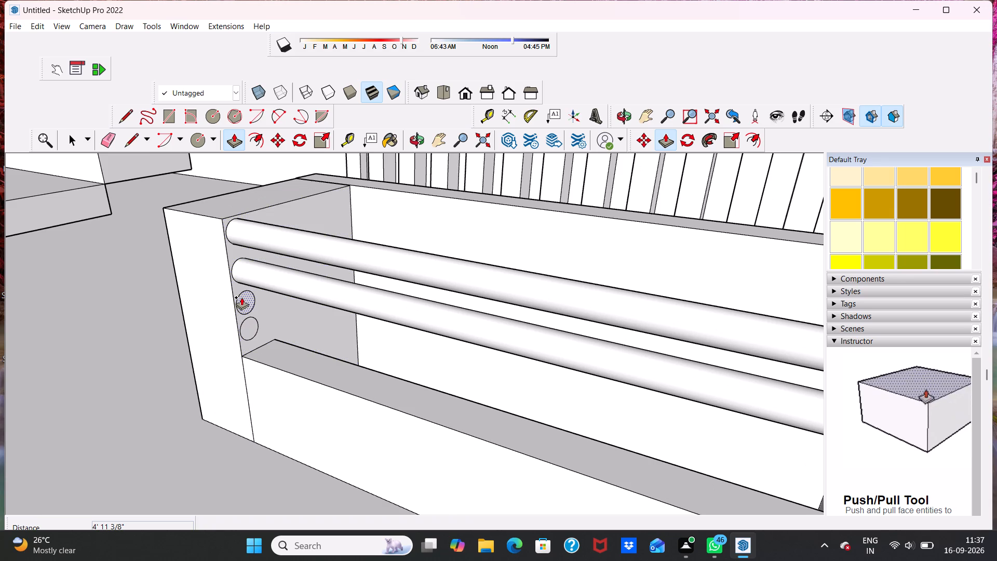
click(246, 299)
scroll(346, 351, down, 4)
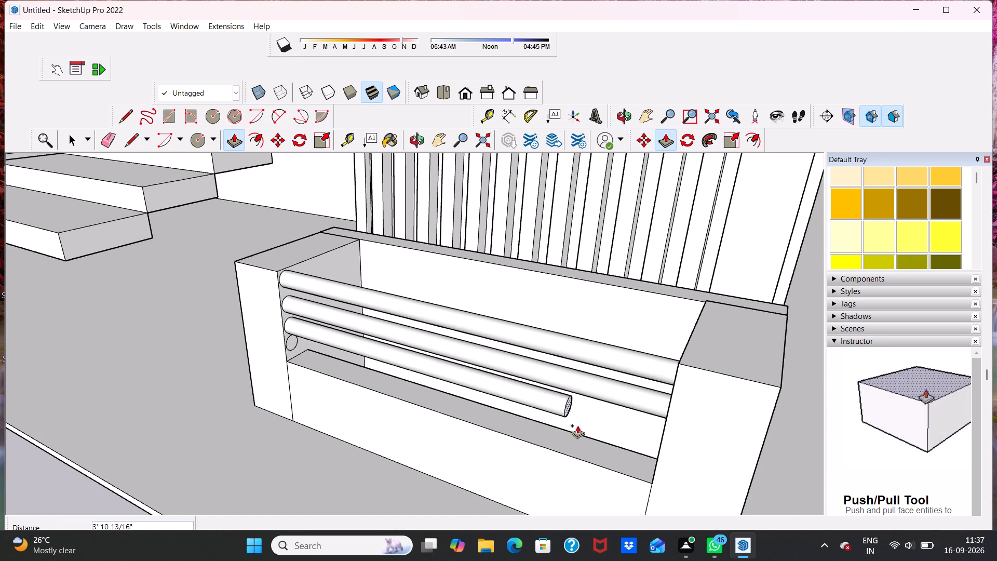
click(666, 444)
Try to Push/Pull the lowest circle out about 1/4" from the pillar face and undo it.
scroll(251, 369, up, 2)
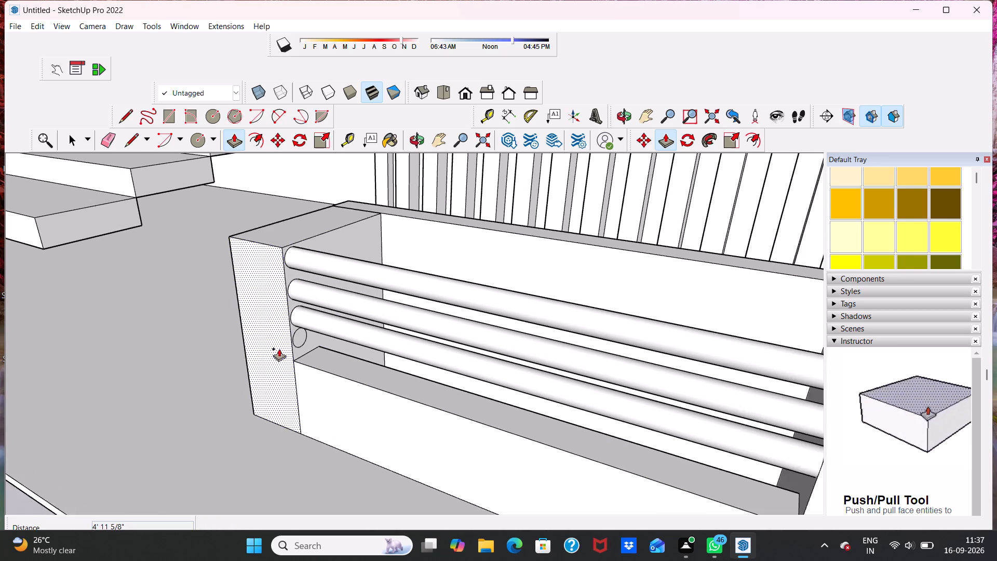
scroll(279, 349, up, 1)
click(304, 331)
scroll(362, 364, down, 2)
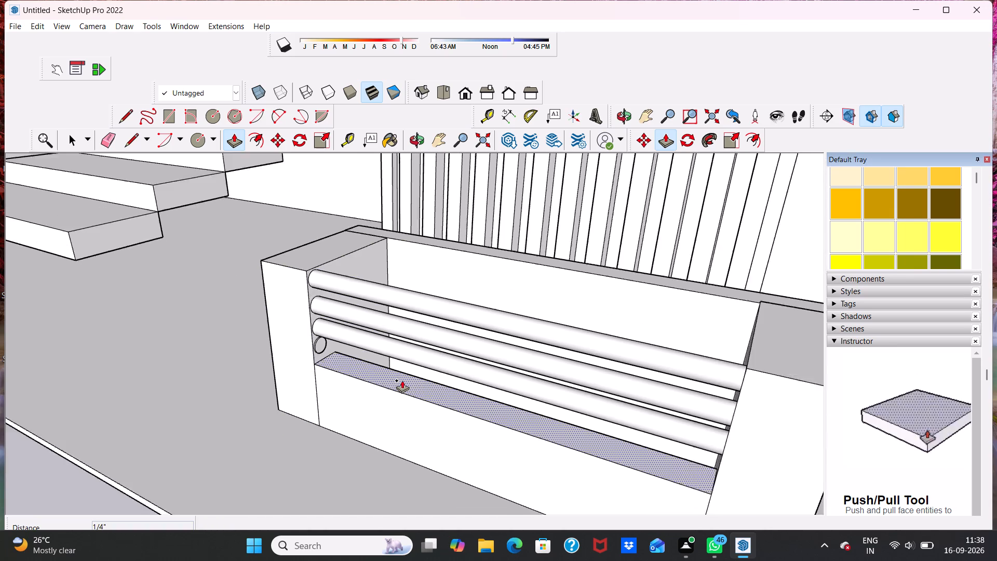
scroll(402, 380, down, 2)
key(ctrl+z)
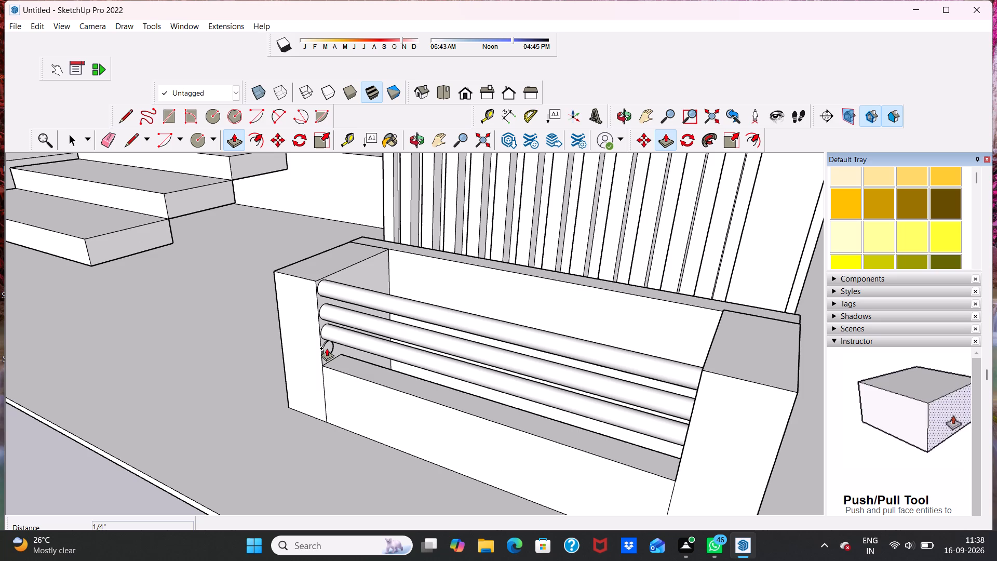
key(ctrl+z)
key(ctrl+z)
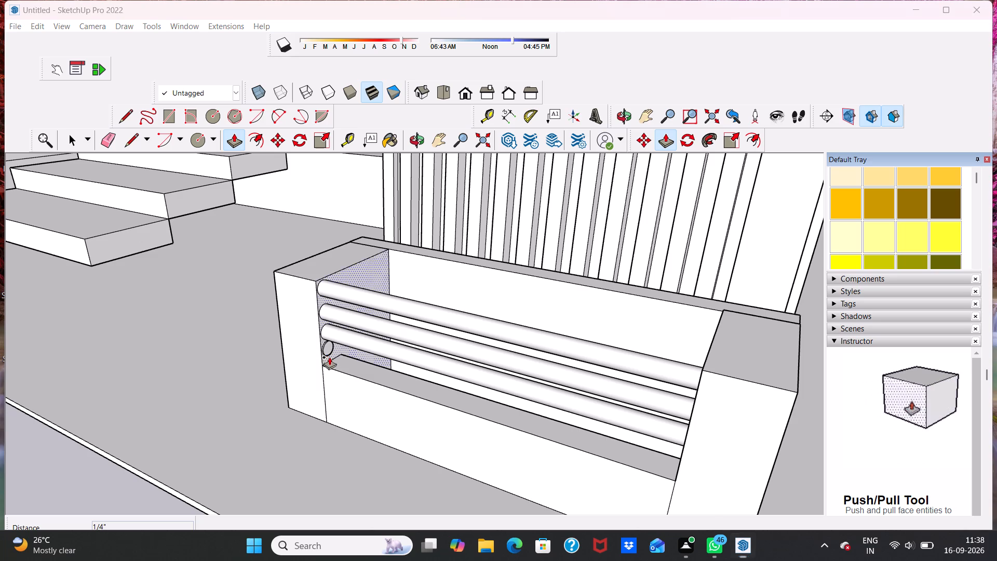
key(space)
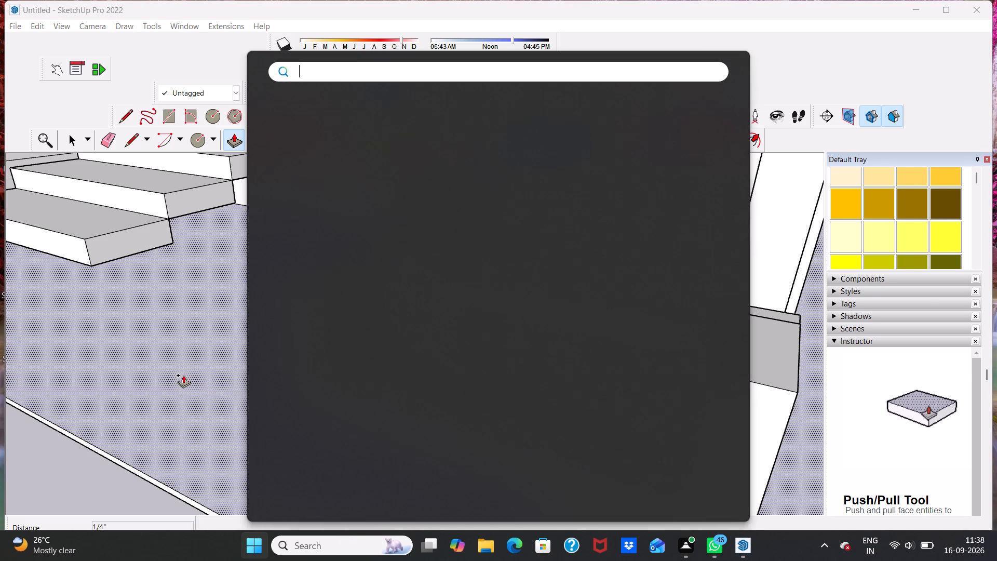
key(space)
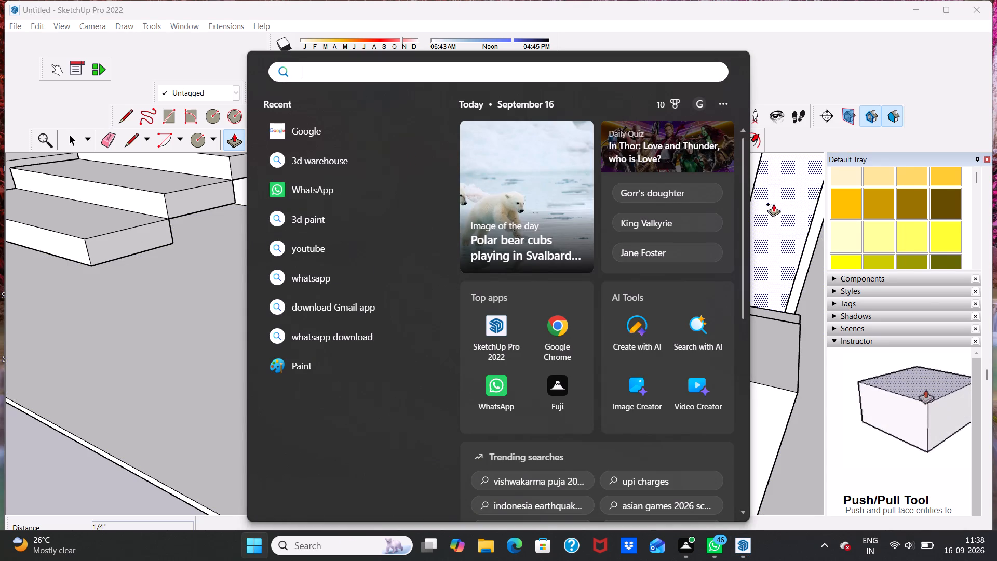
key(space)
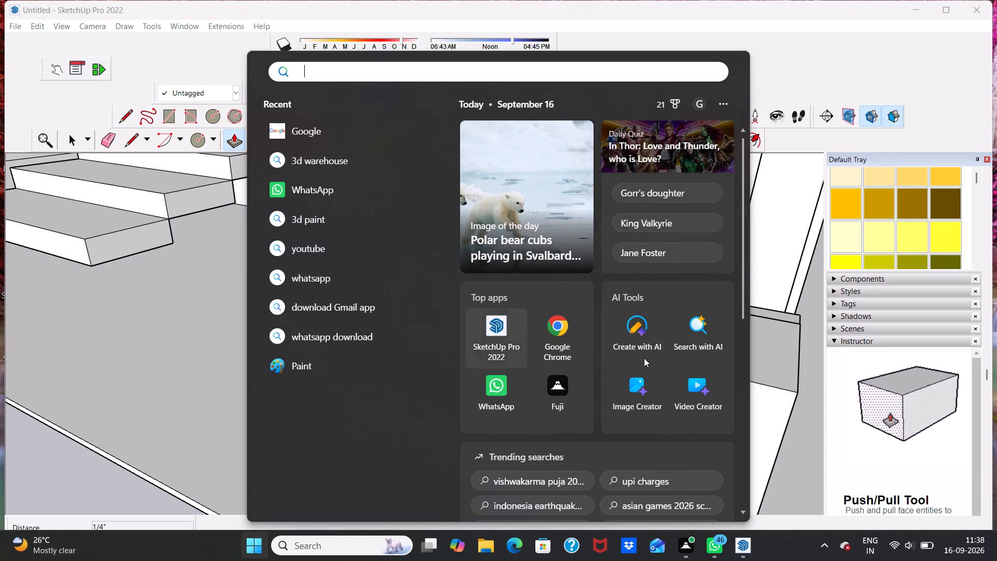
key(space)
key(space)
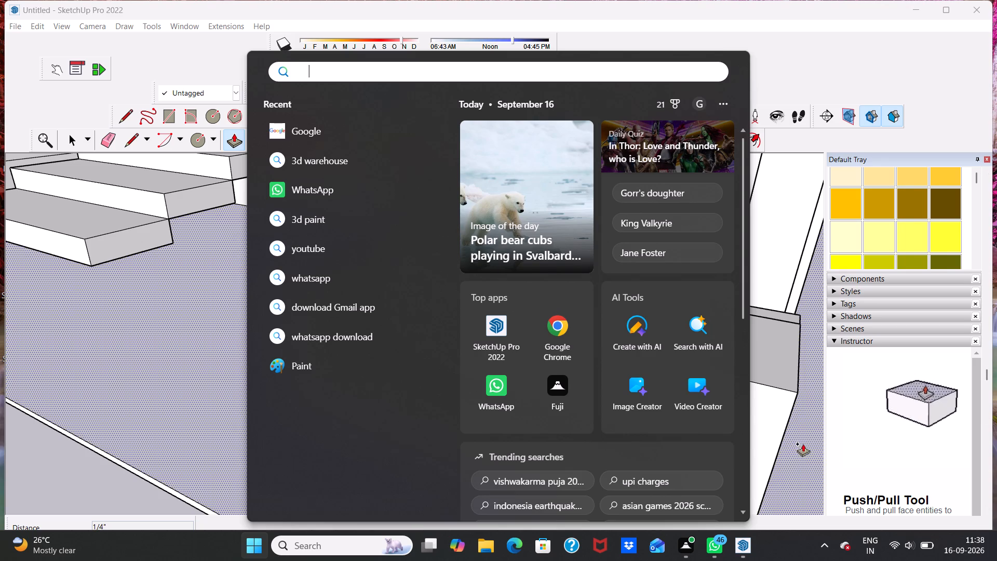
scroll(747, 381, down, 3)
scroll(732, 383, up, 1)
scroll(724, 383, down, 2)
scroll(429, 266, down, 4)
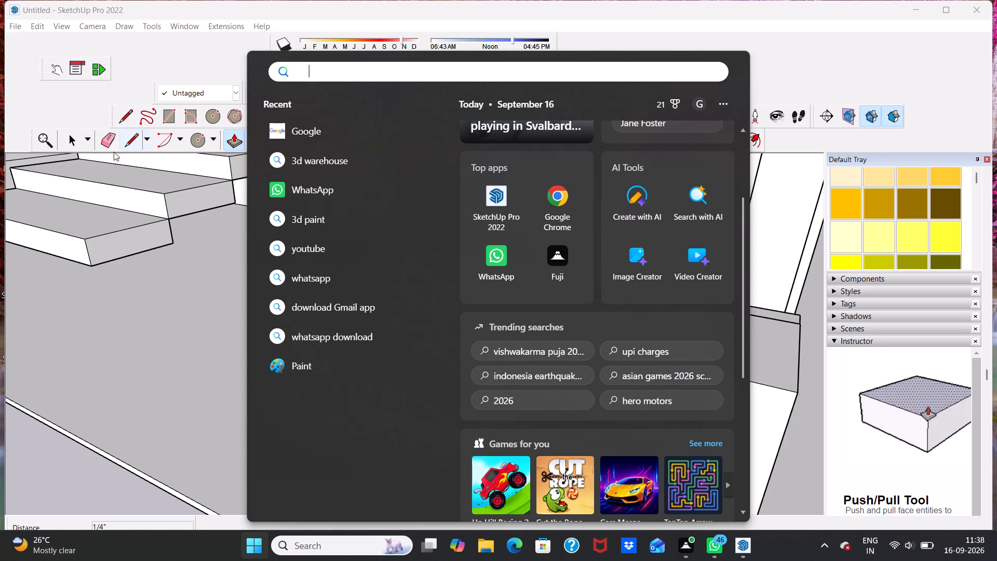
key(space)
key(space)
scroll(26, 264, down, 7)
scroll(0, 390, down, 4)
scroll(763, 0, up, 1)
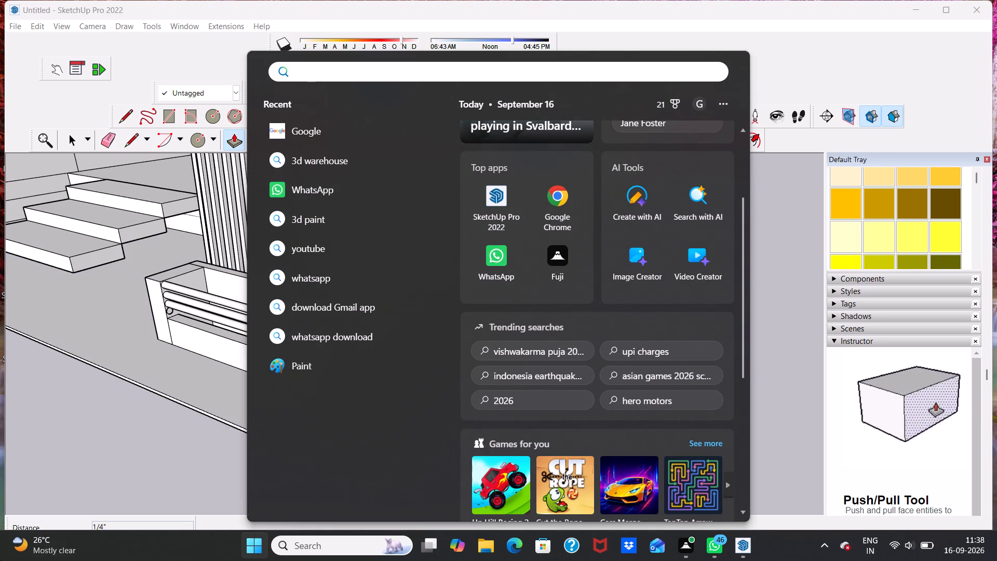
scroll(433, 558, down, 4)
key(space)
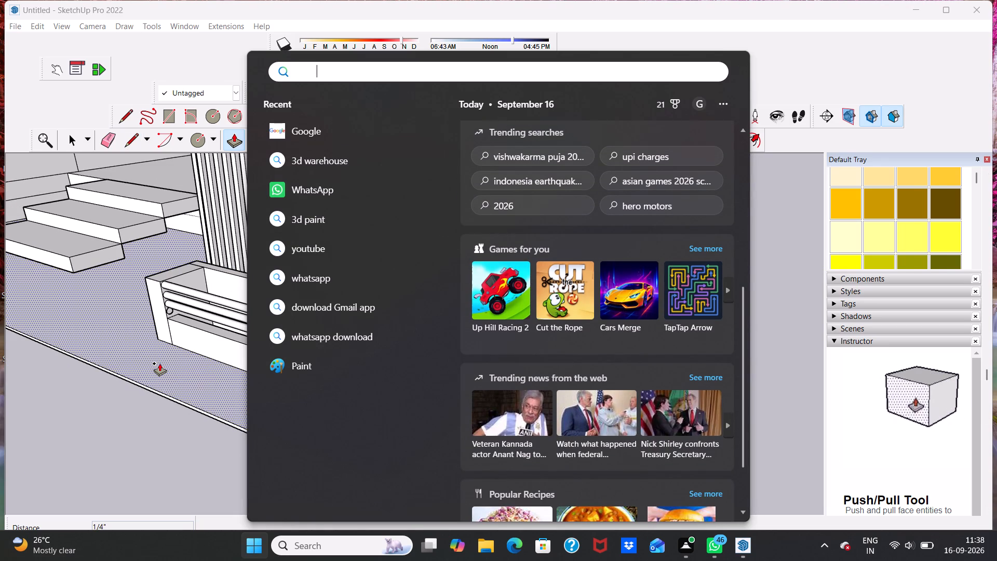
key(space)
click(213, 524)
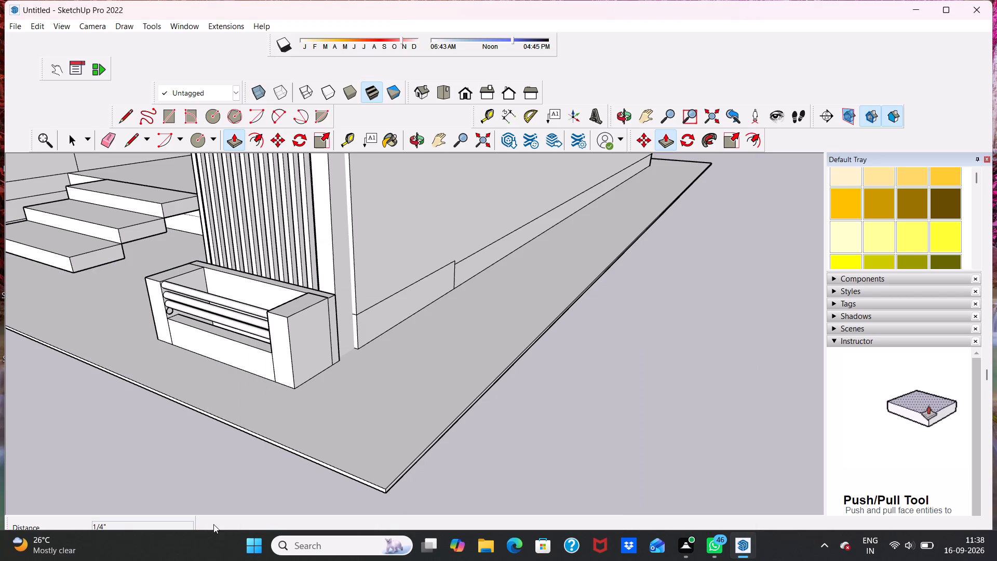
Undo the short extrusion of the lowest circle and Push/Pull it about 4' 11 1/8" across to the opposite pillar.
scroll(218, 316, up, 6)
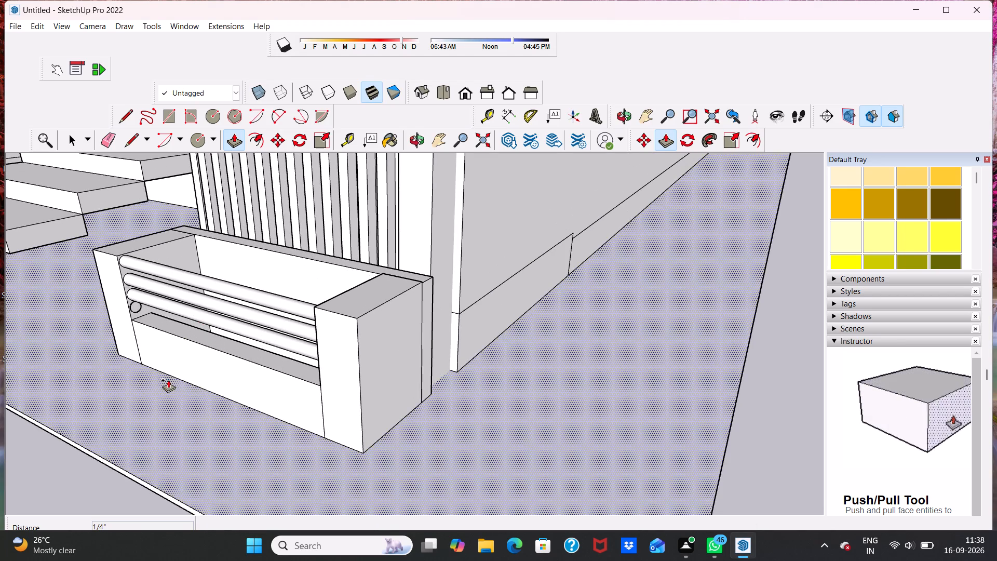
scroll(146, 322, up, 11)
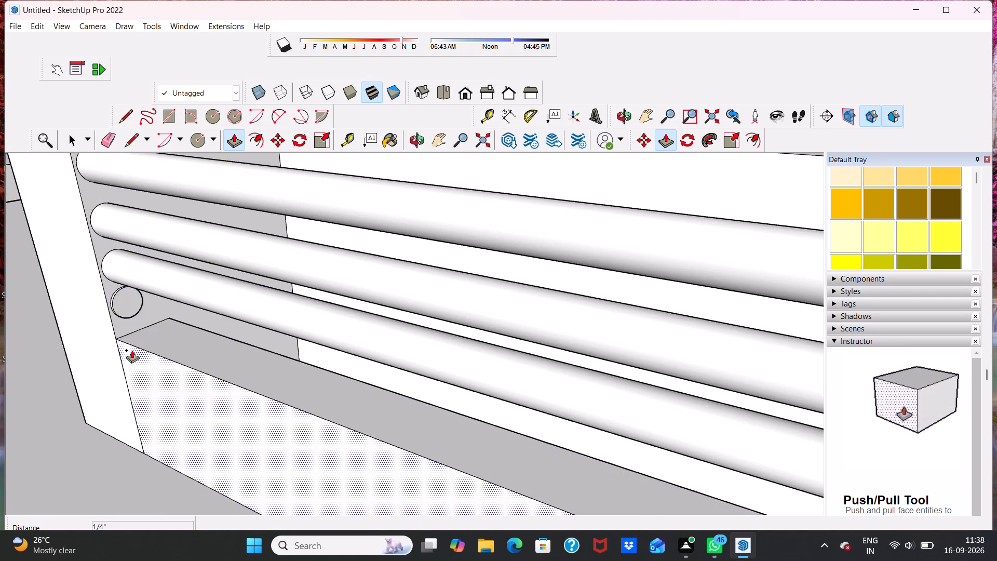
key(ctrl+z)
click(125, 300)
scroll(180, 362, down, 5)
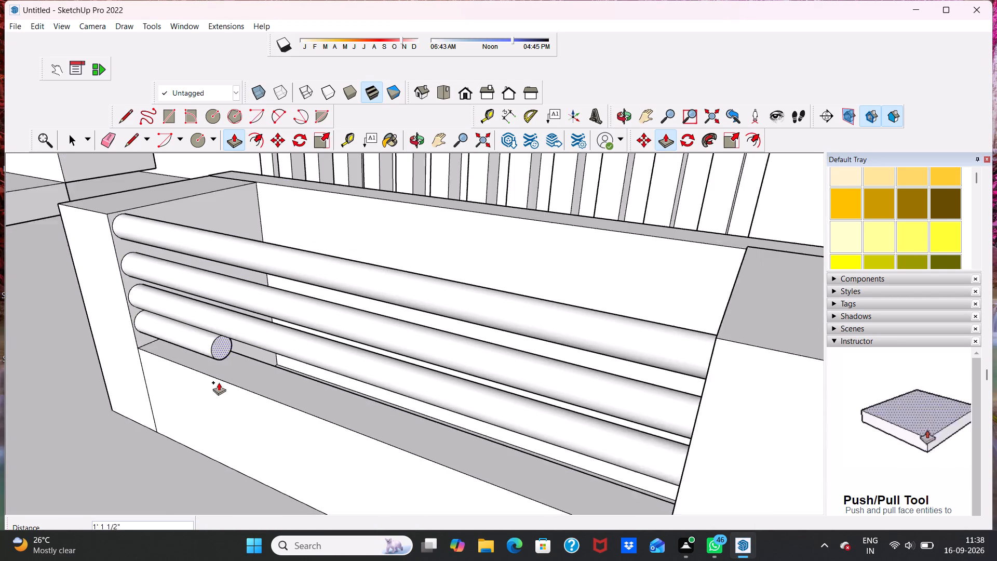
scroll(254, 385, down, 4)
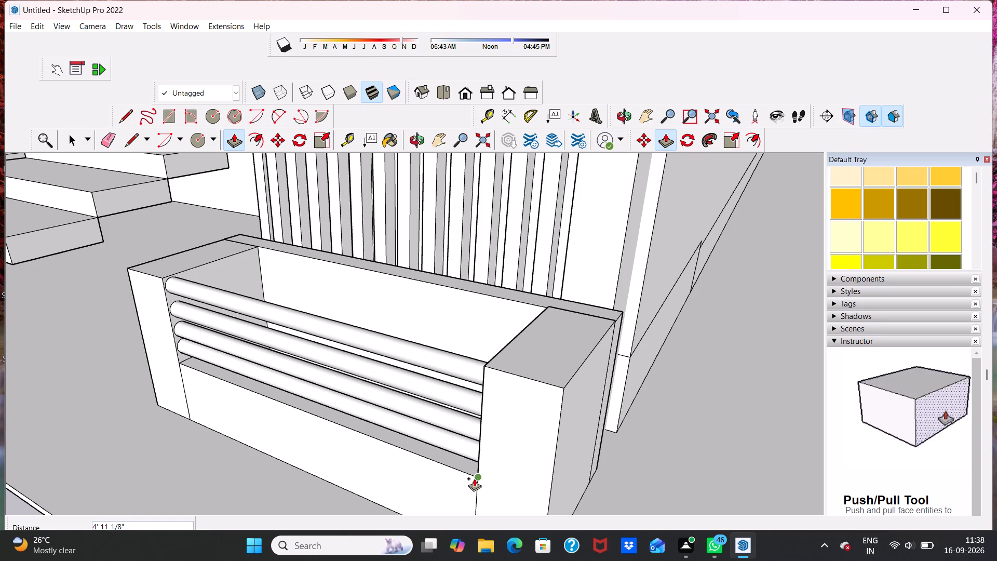
click(477, 478)
Examine the enclosure with its four round rails from the front and from above.
middle_drag(428, 487, 532, 357)
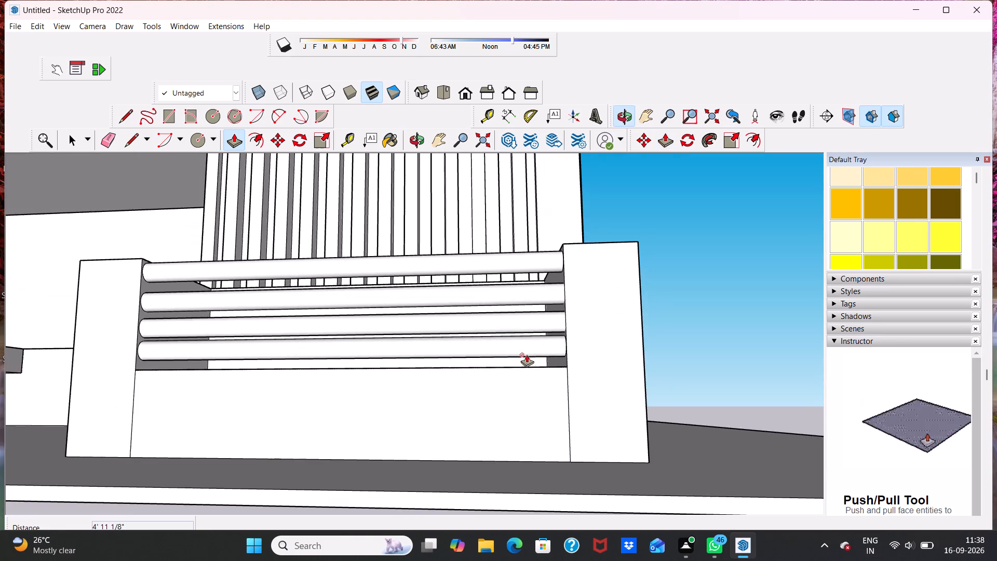
scroll(477, 359, down, 1)
middle_drag(469, 363, 478, 394)
key(space)
scroll(465, 369, down, 2)
middle_drag(465, 368, 511, 428)
scroll(508, 398, down, 6)
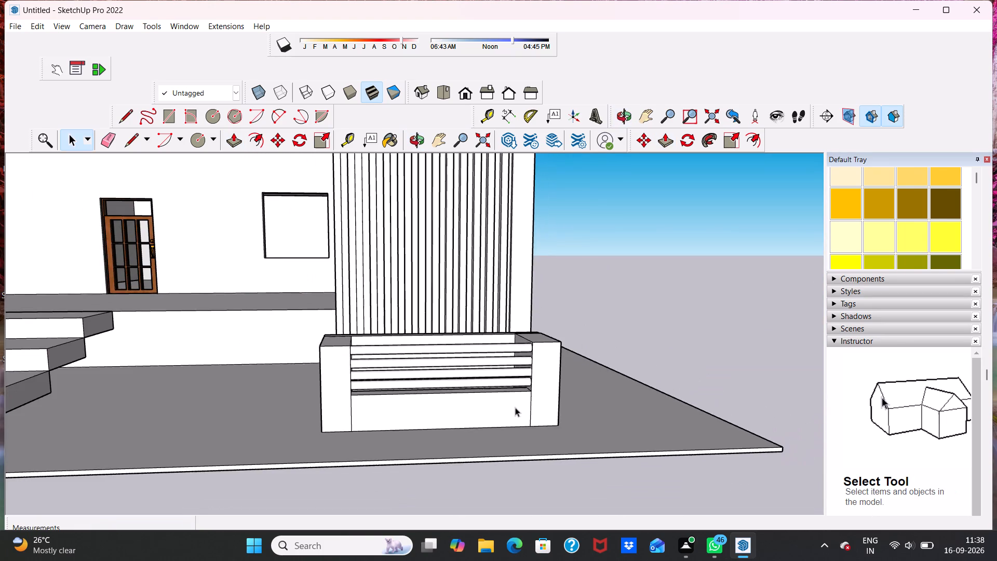
middle_drag(461, 391, 441, 427)
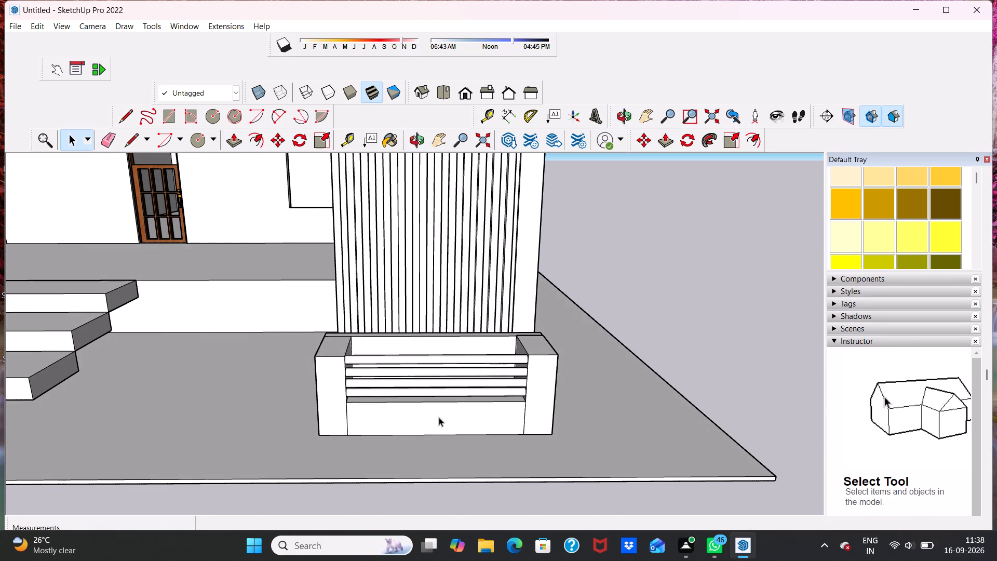
middle_drag(412, 410, 398, 478)
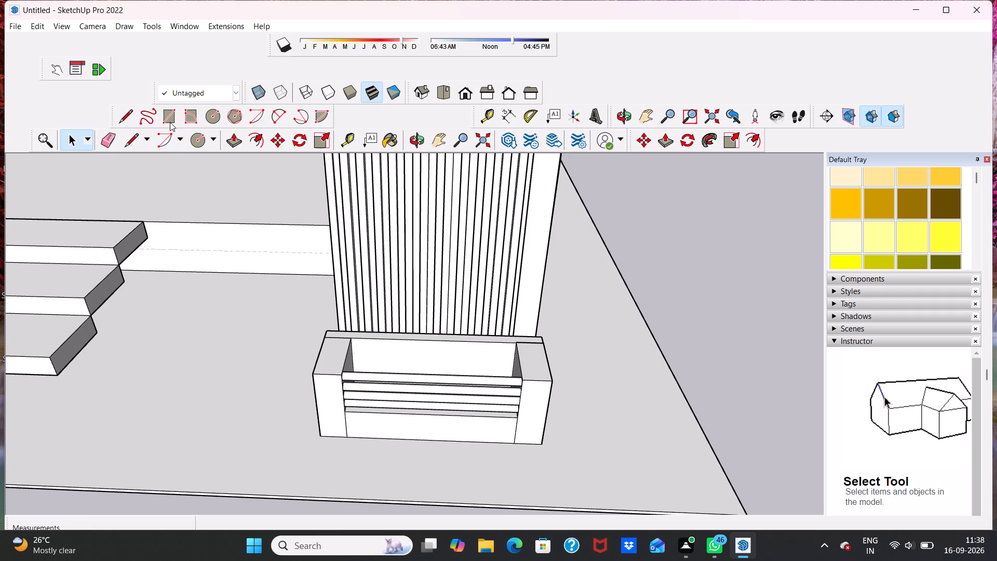
Draw a narrow ground rectangle about 4 1/8" by 2' 3 3/8" from the base of the pillar nearer the steps to the slab's front edge.
click(168, 115)
scroll(403, 551, up, 1)
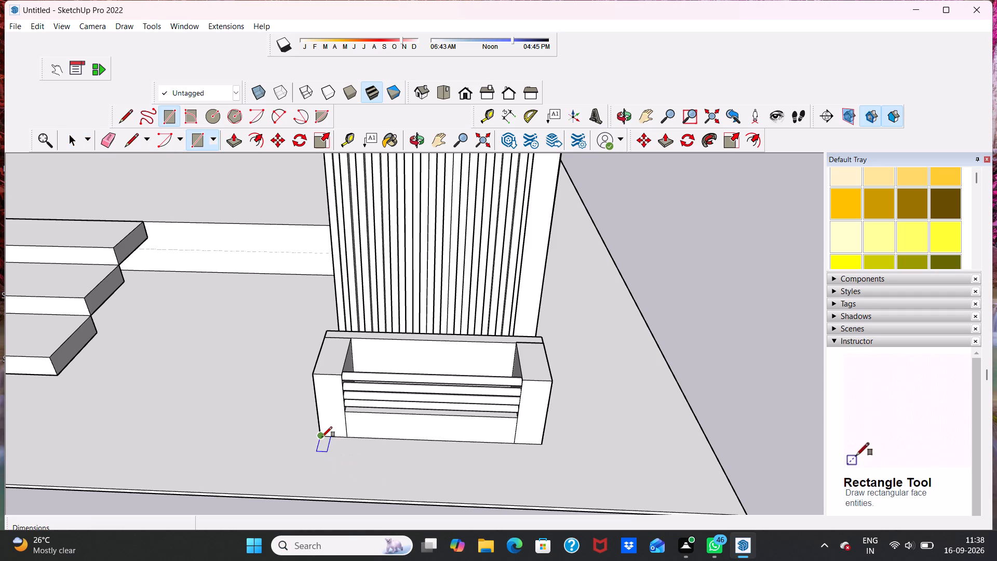
scroll(336, 455, up, 1)
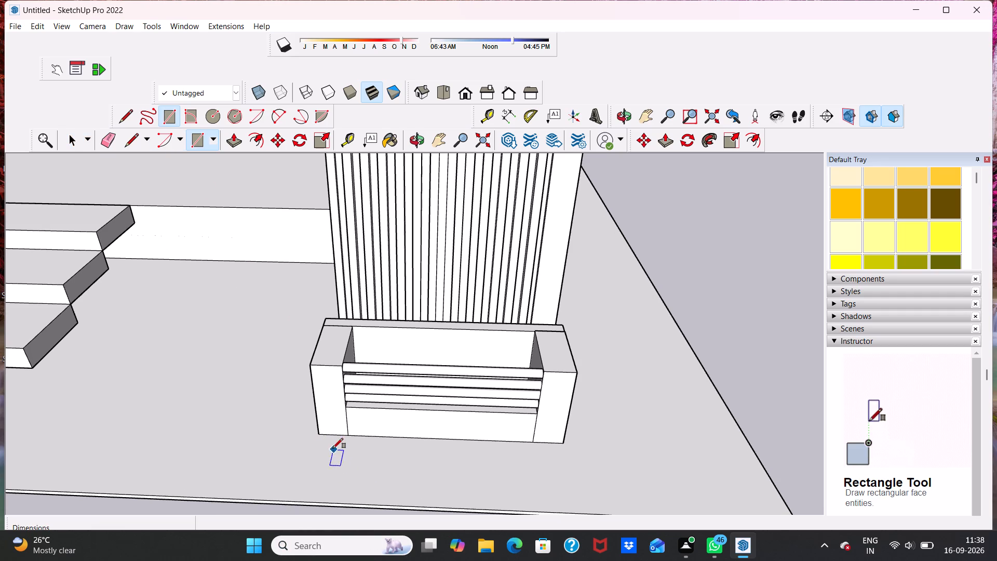
click(335, 438)
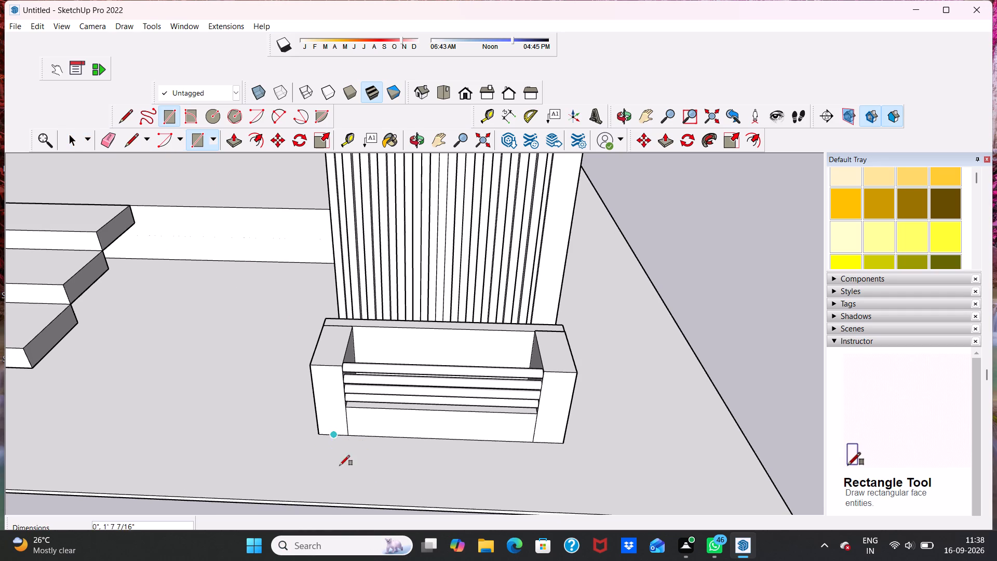
scroll(326, 475, up, 1)
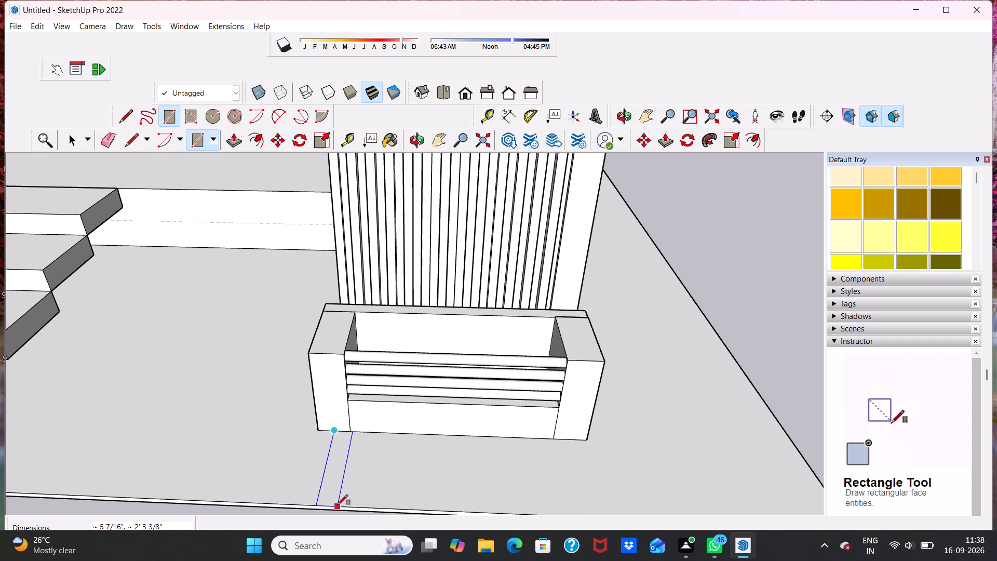
click(332, 505)
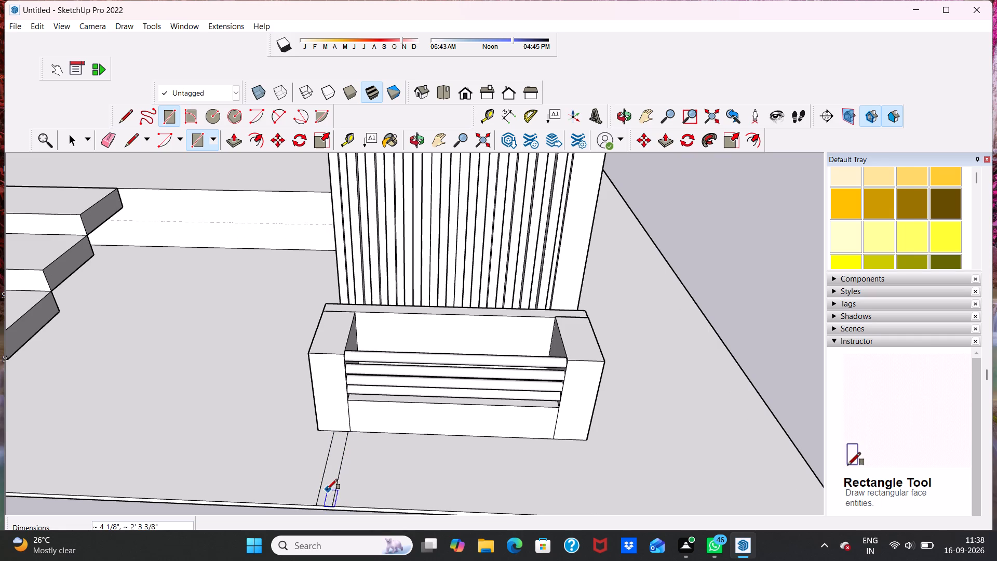
Draw a rectangle about 6 3/16" by 6' 2 1/16" along the slab's front edge, starting from the first strip.
click(320, 487)
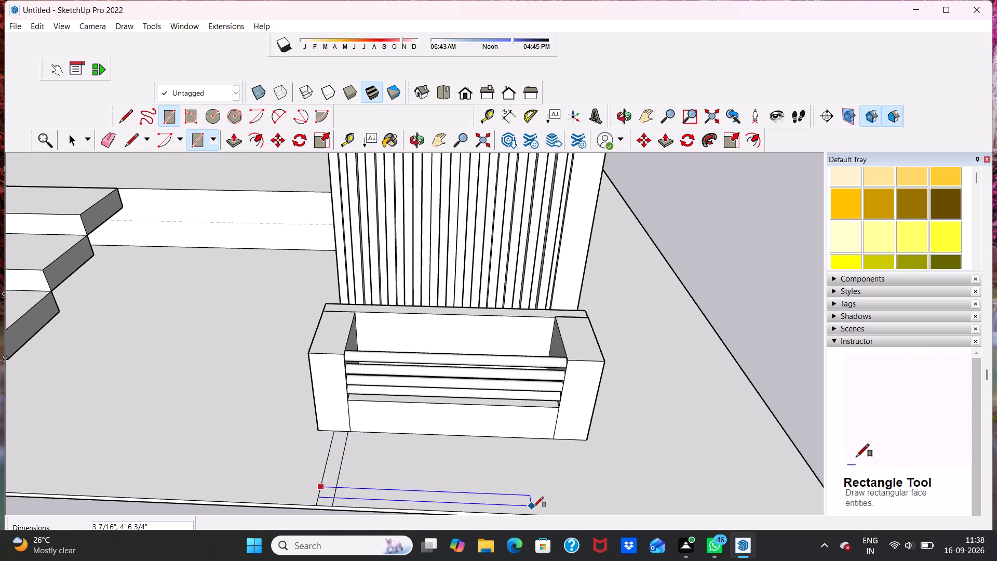
scroll(564, 491, down, 6)
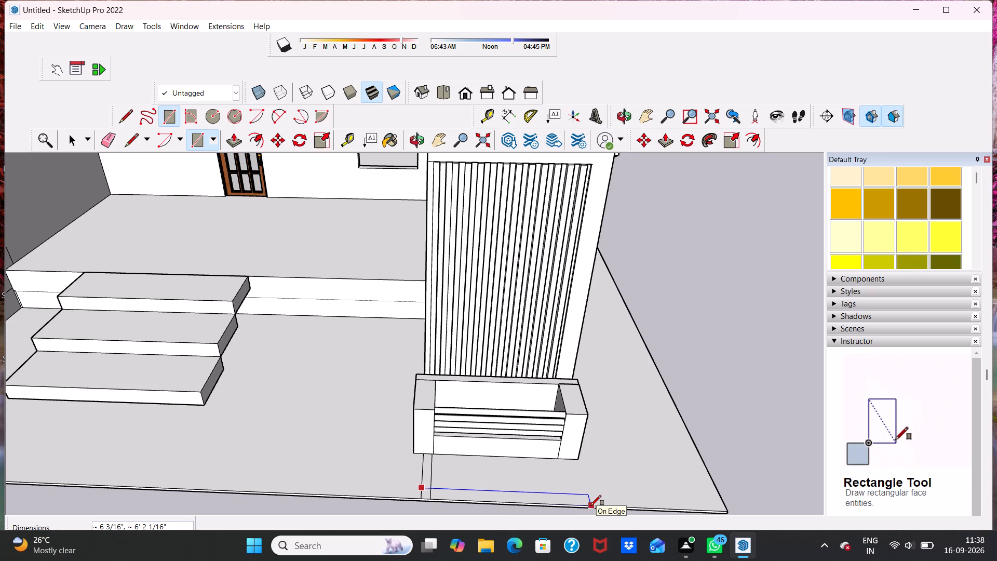
click(591, 505)
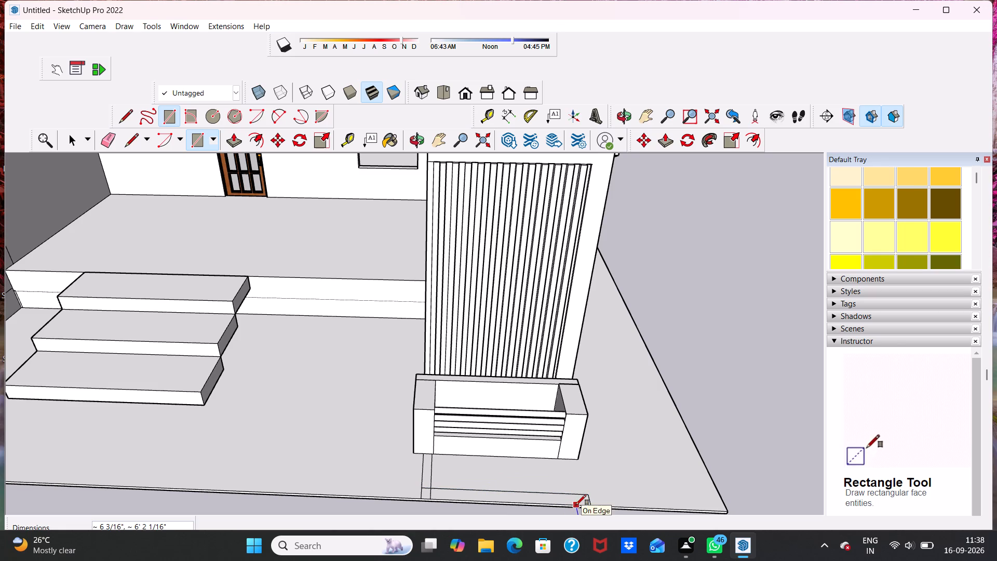
Draw a third narrow rectangle, about 2' 3 3/8" long, between the front strip and the base of the pillar farther from the steps.
click(576, 505)
scroll(576, 462, up, 2)
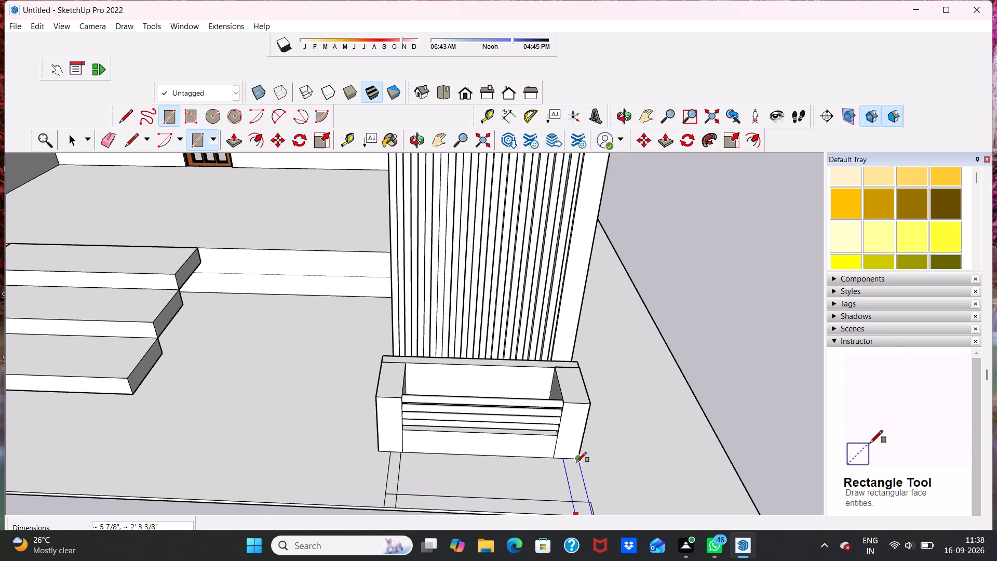
click(576, 462)
scroll(593, 476, down, 3)
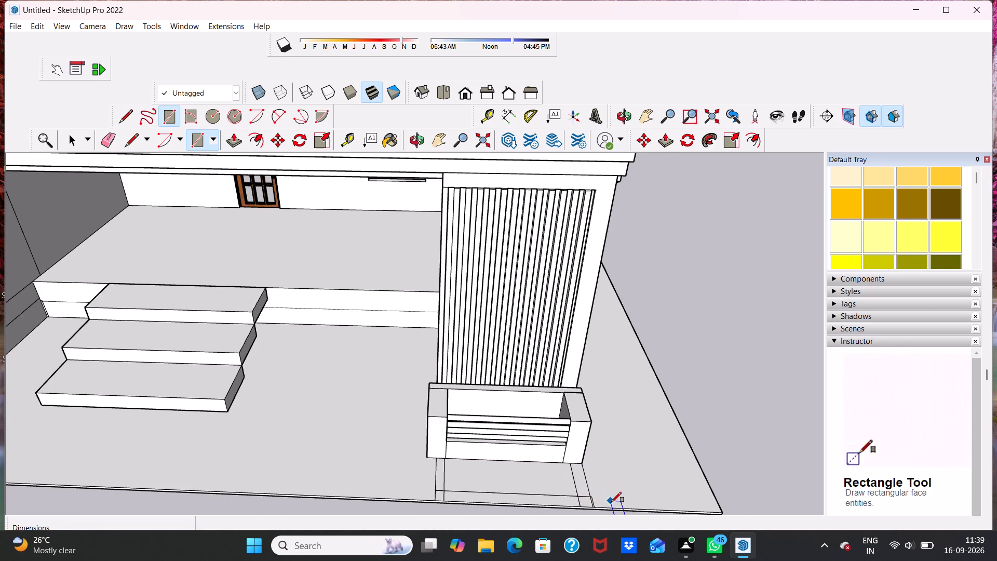
key(space)
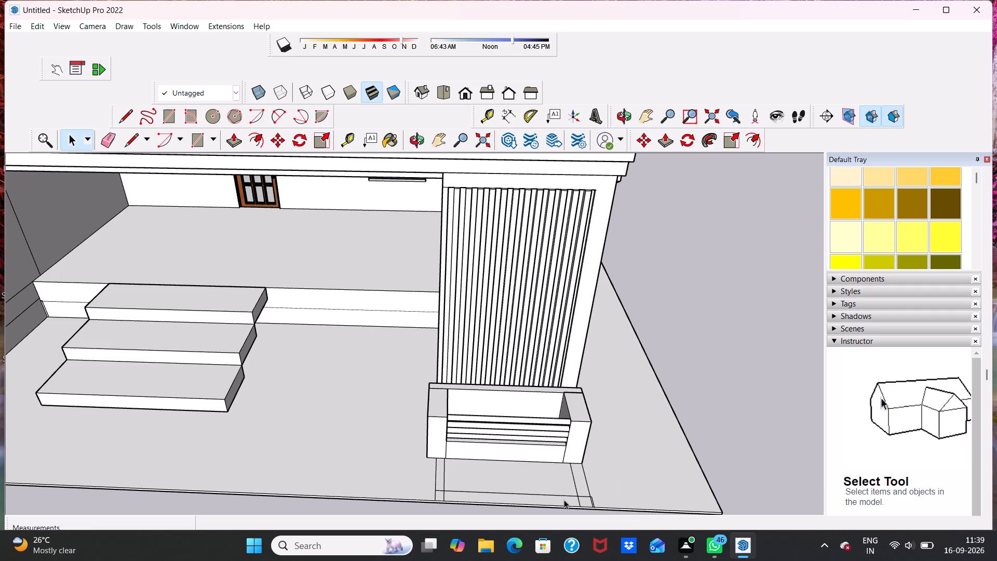
Erase the overlapping line segments at both front corners so the three strips form one continuous U-shaped border.
click(111, 137)
scroll(504, 444, up, 4)
scroll(625, 463, down, 7)
scroll(520, 478, up, 11)
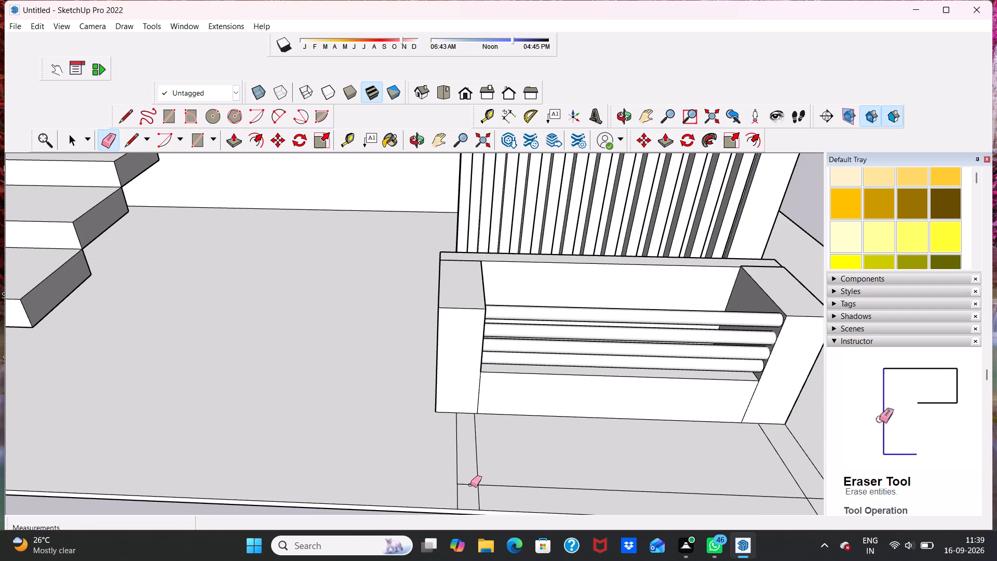
click(470, 485)
click(478, 496)
scroll(488, 489, down, 10)
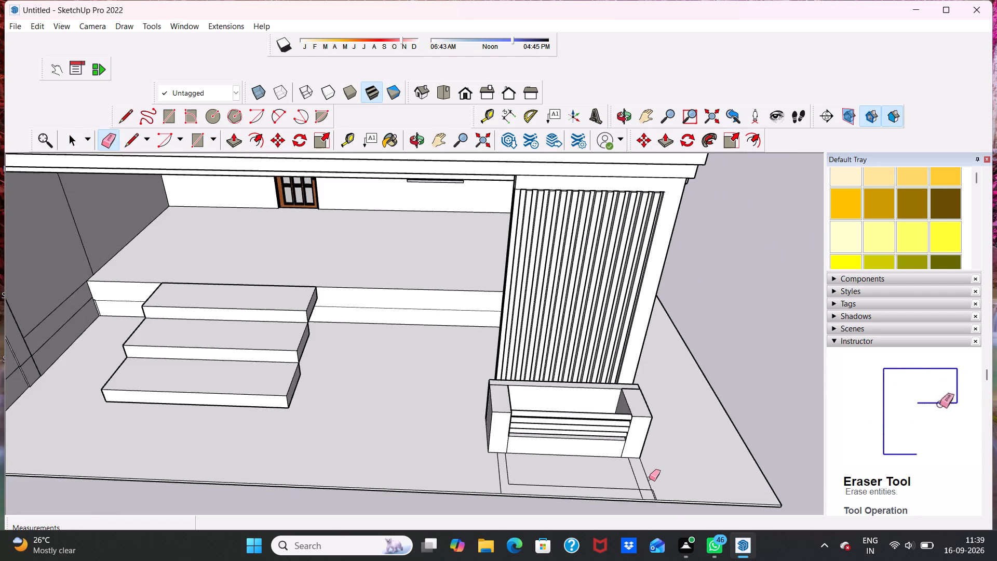
scroll(650, 477, up, 10)
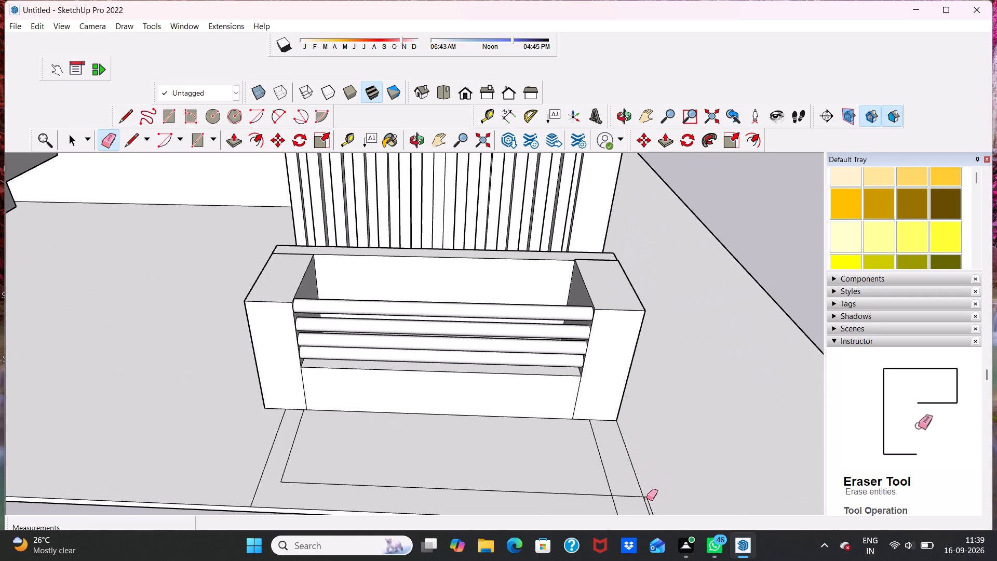
click(647, 497)
click(623, 495)
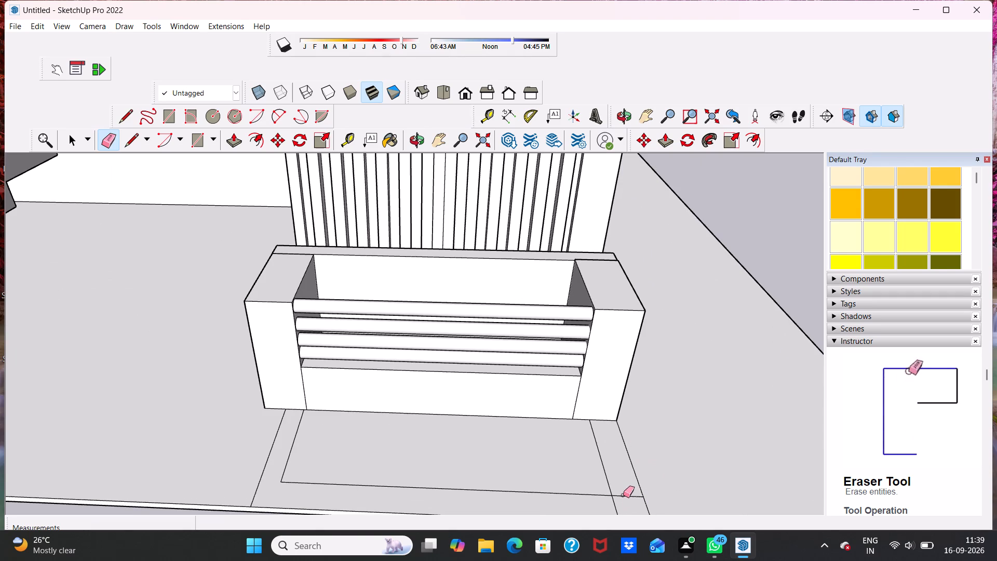
click(615, 506)
scroll(619, 488, down, 5)
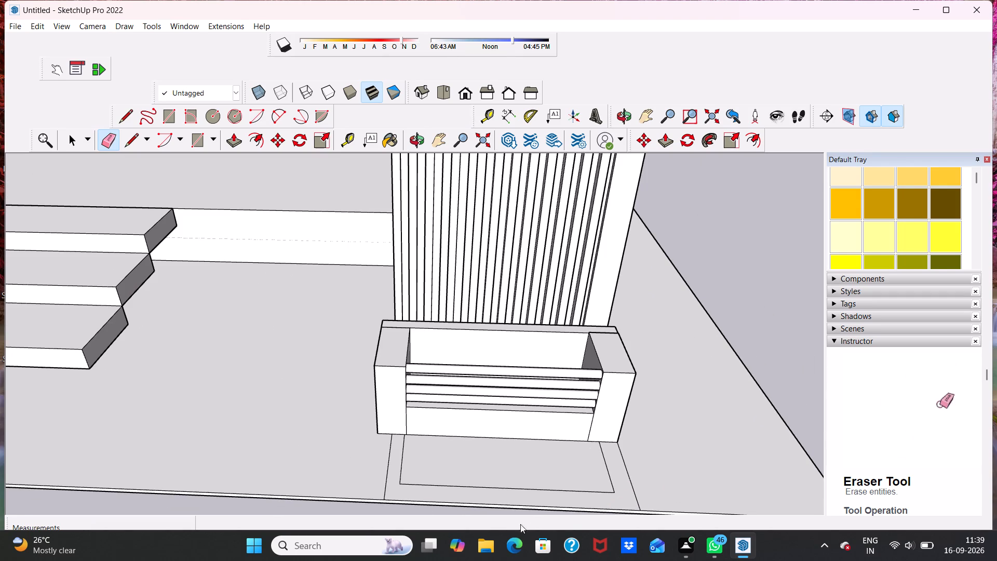
key(space)
Push/Pull the U-shaped border in front of the enclosure up 2".
click(234, 138)
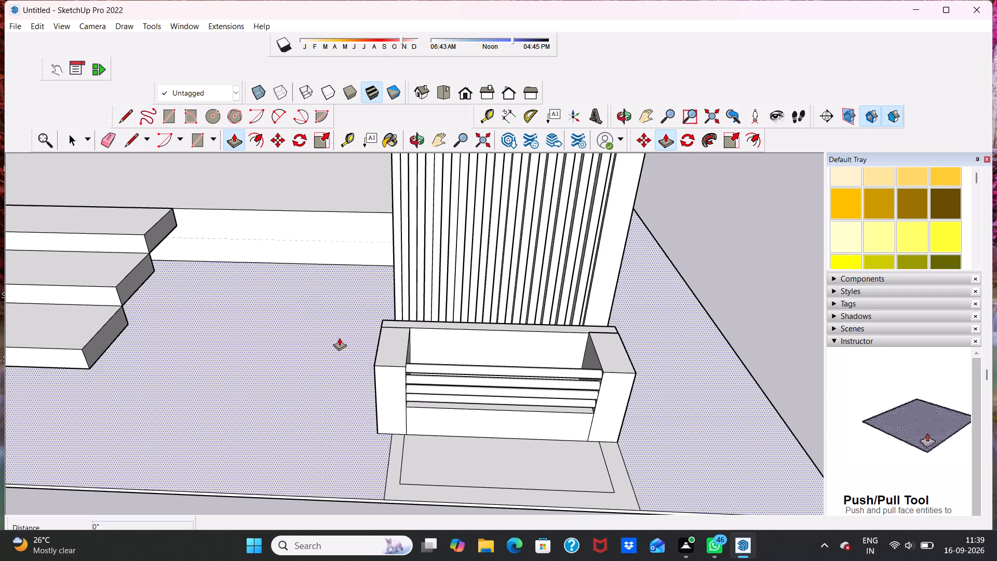
click(399, 475)
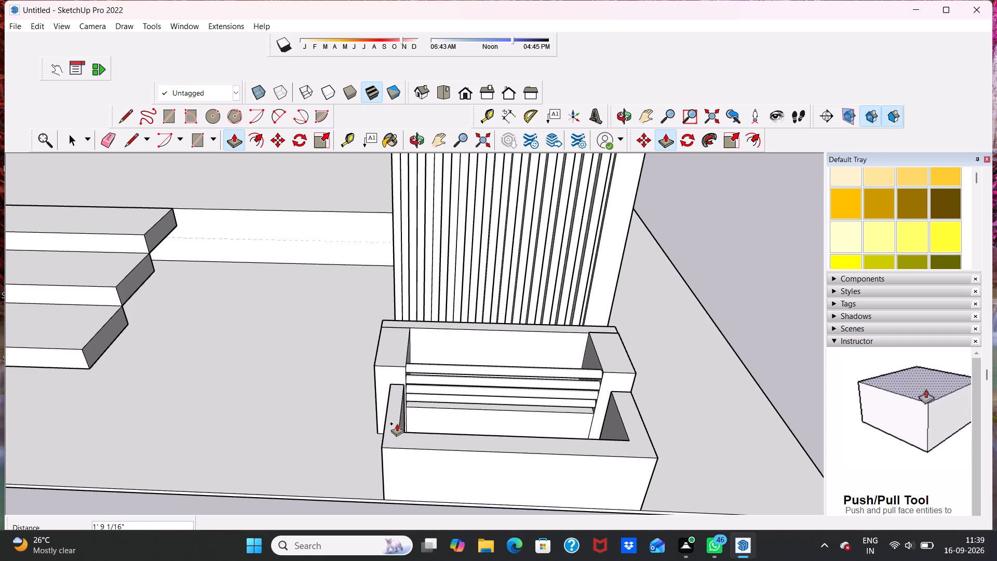
key(2)
key(shift+quotedbl)
key(Return)
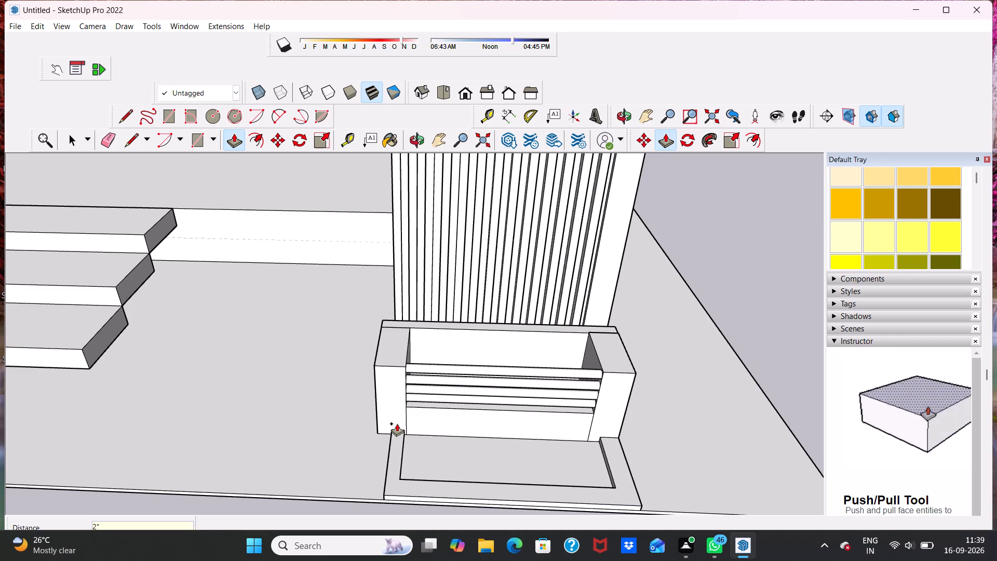
Examine the raised border, the enclosure and the whole house front from several angles and distances.
middle_drag(416, 444, 434, 345)
scroll(504, 407, down, 3)
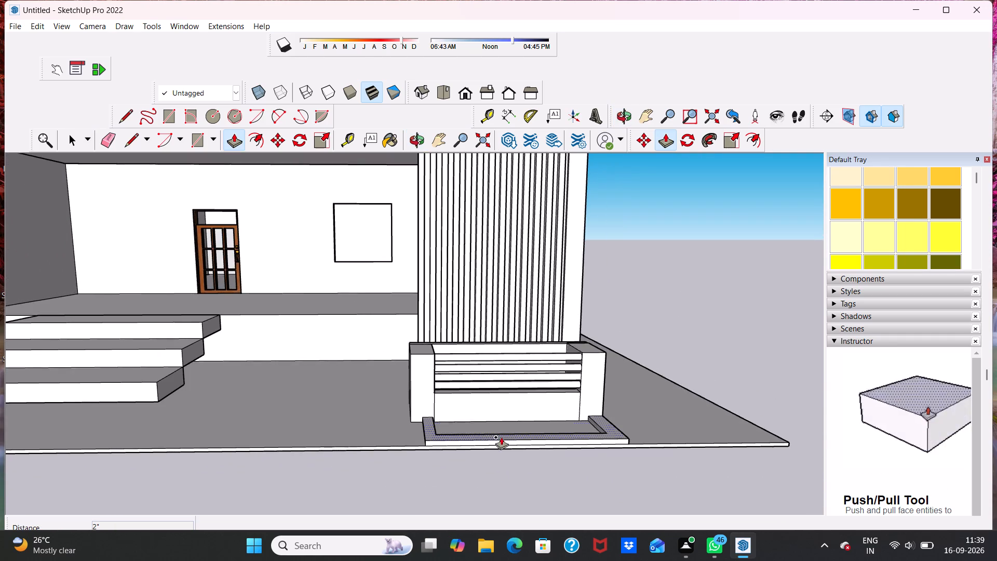
middle_drag(501, 438, 471, 422)
key(space)
middle_drag(240, 408, 365, 429)
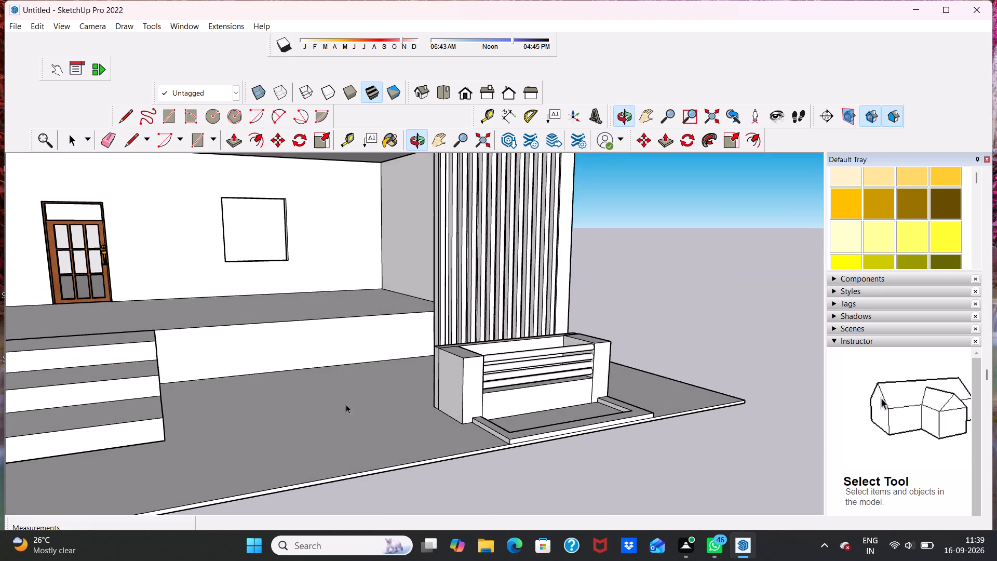
scroll(357, 406, down, 5)
middle_drag(345, 399, 301, 436)
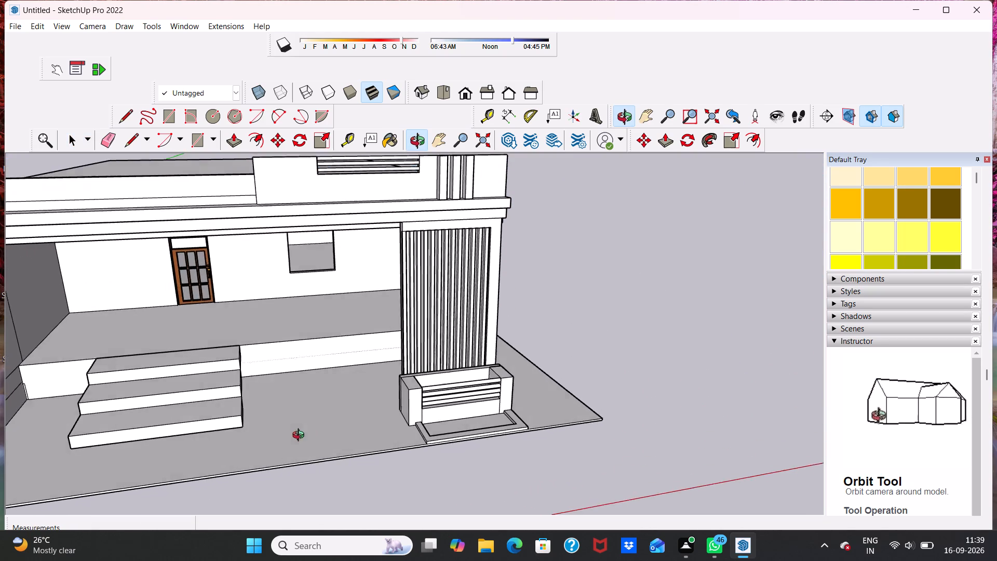
middle_drag(301, 436, 303, 436)
middle_drag(204, 456, 308, 414)
scroll(325, 400, down, 5)
middle_drag(371, 415, 237, 409)
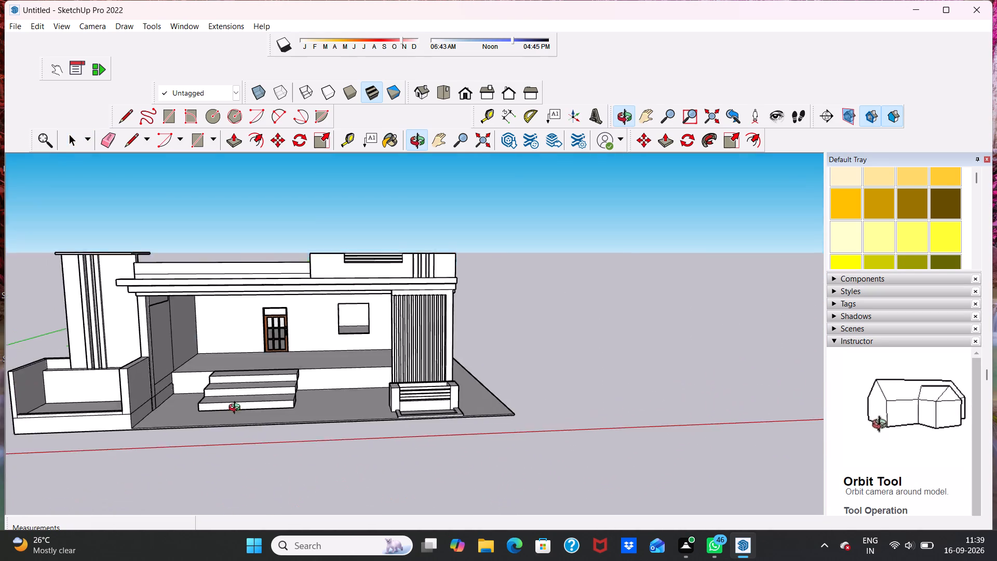
middle_drag(237, 409, 233, 391)
scroll(248, 400, down, 5)
middle_drag(251, 419, 249, 475)
scroll(286, 404, up, 3)
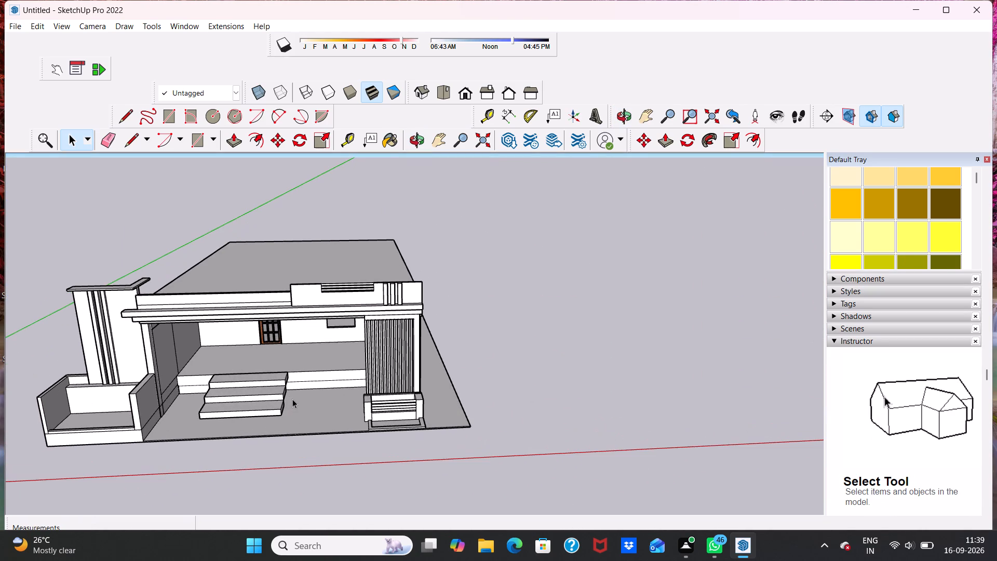
middle_drag(306, 381, 263, 341)
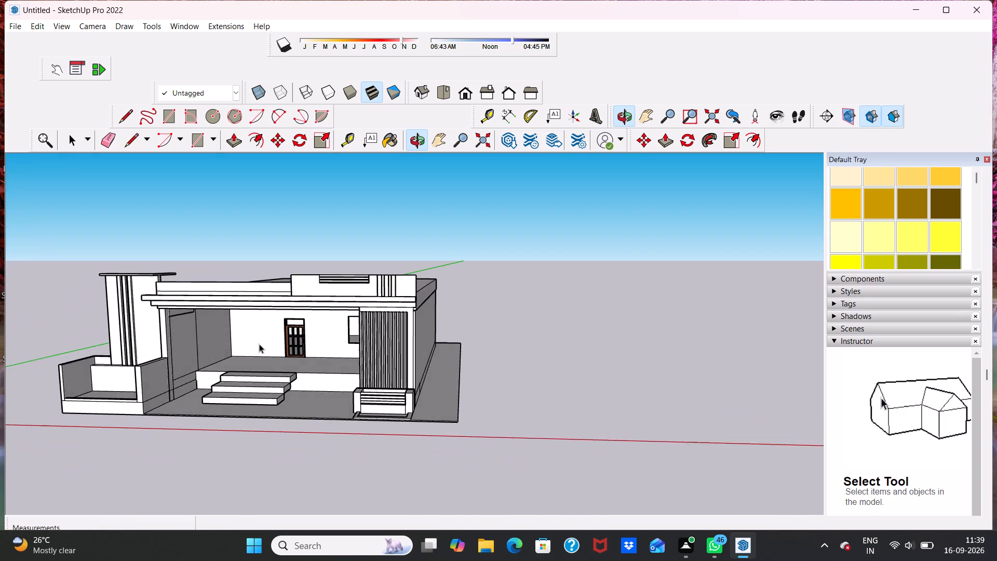
scroll(259, 345, up, 1)
scroll(259, 345, down, 3)
middle_drag(311, 343, 378, 338)
scroll(374, 344, up, 2)
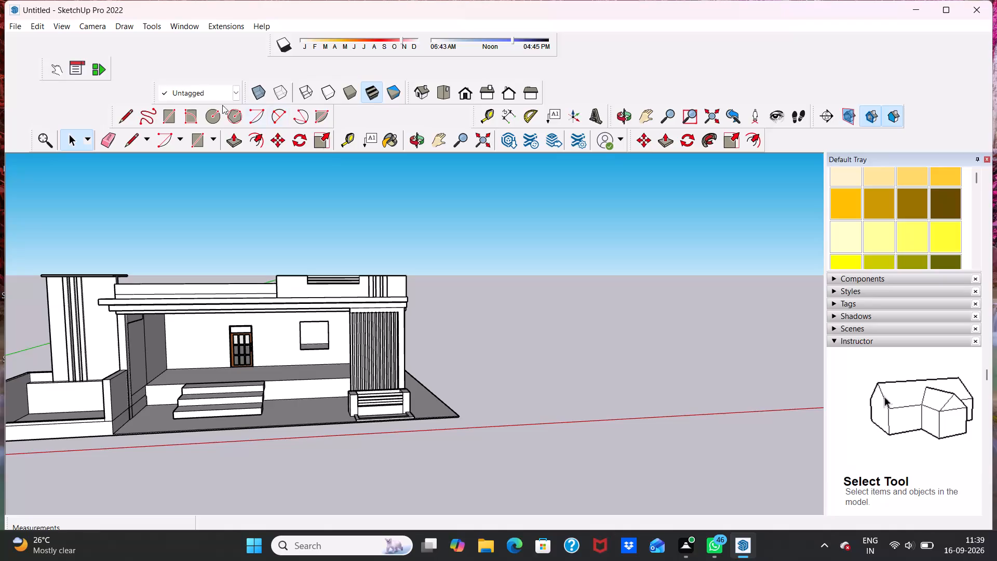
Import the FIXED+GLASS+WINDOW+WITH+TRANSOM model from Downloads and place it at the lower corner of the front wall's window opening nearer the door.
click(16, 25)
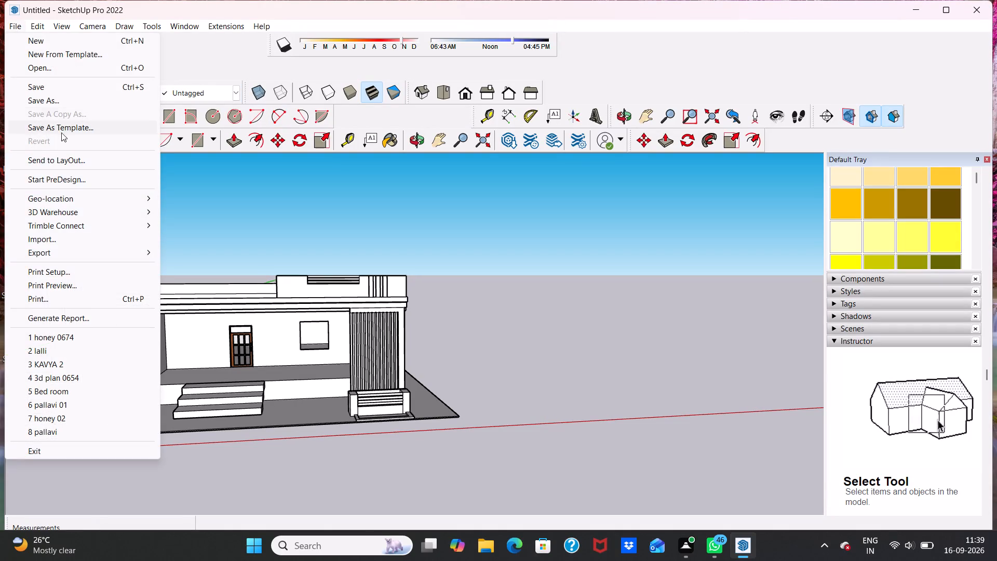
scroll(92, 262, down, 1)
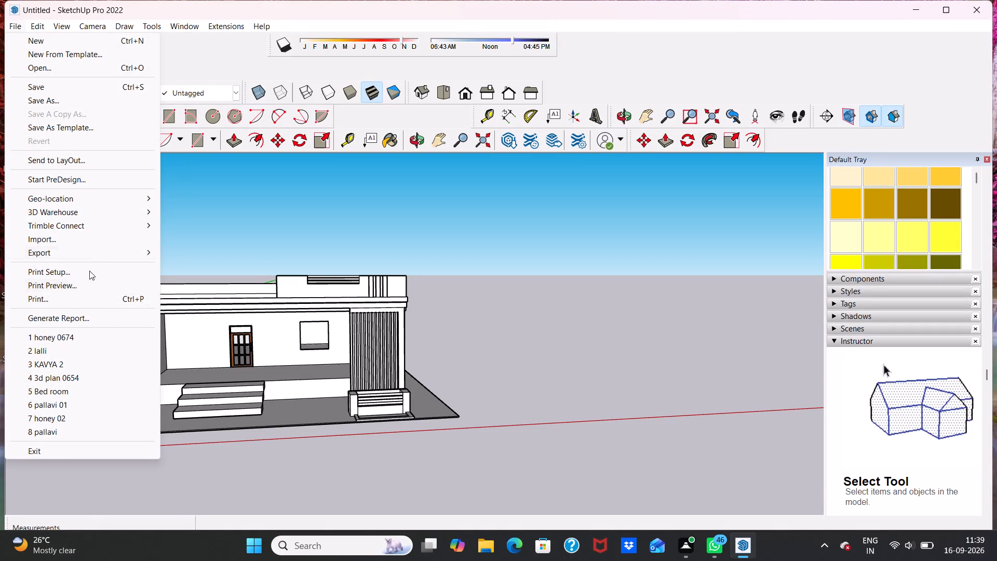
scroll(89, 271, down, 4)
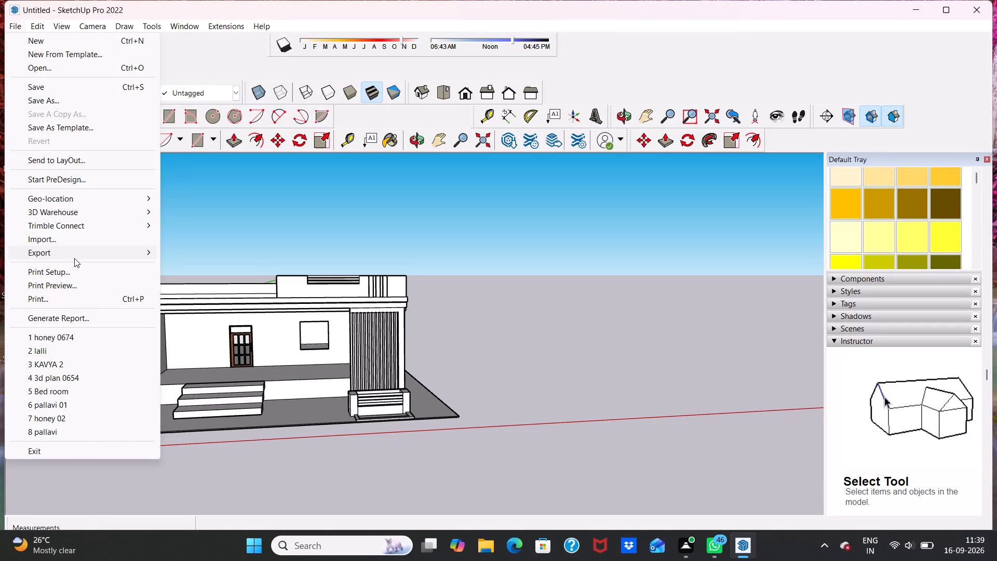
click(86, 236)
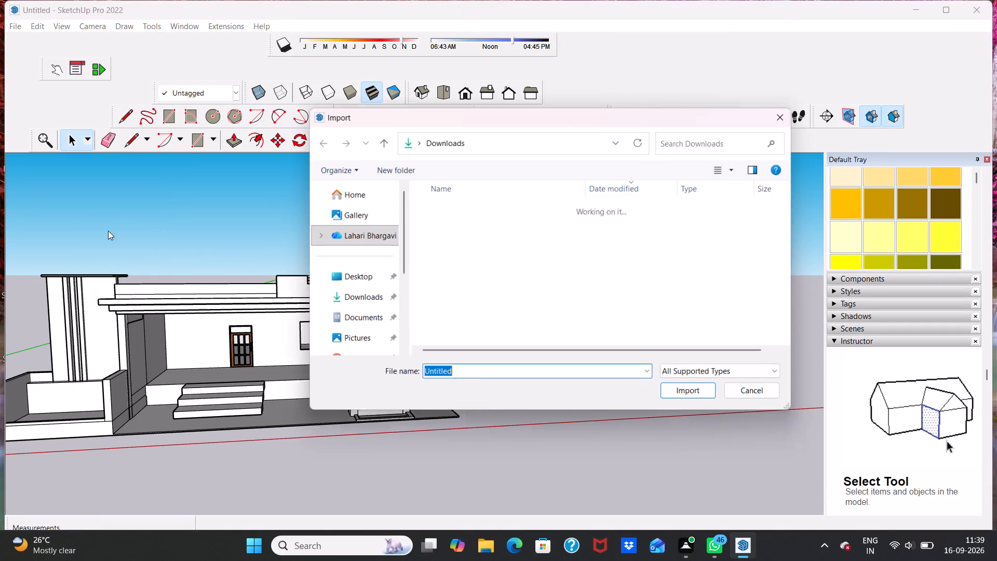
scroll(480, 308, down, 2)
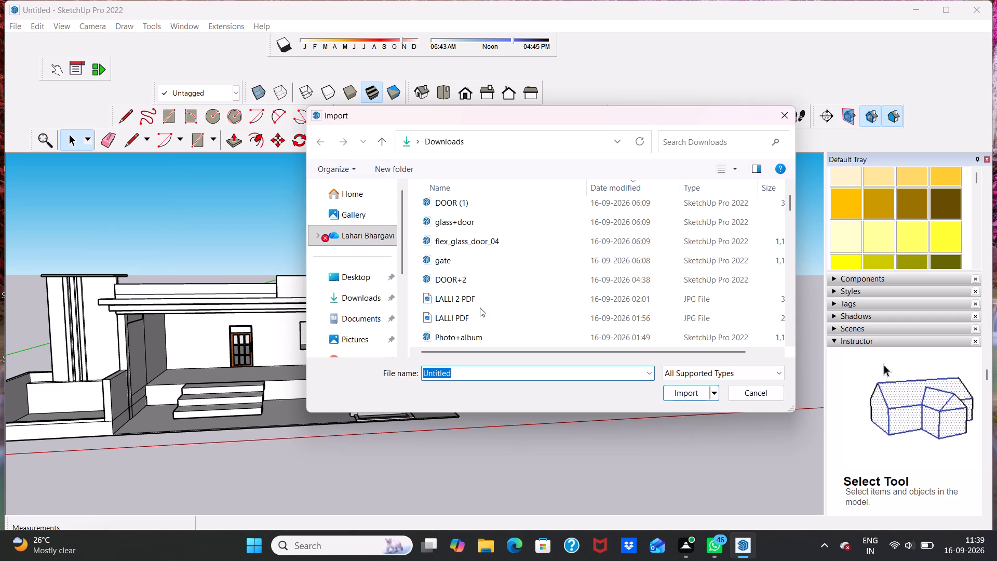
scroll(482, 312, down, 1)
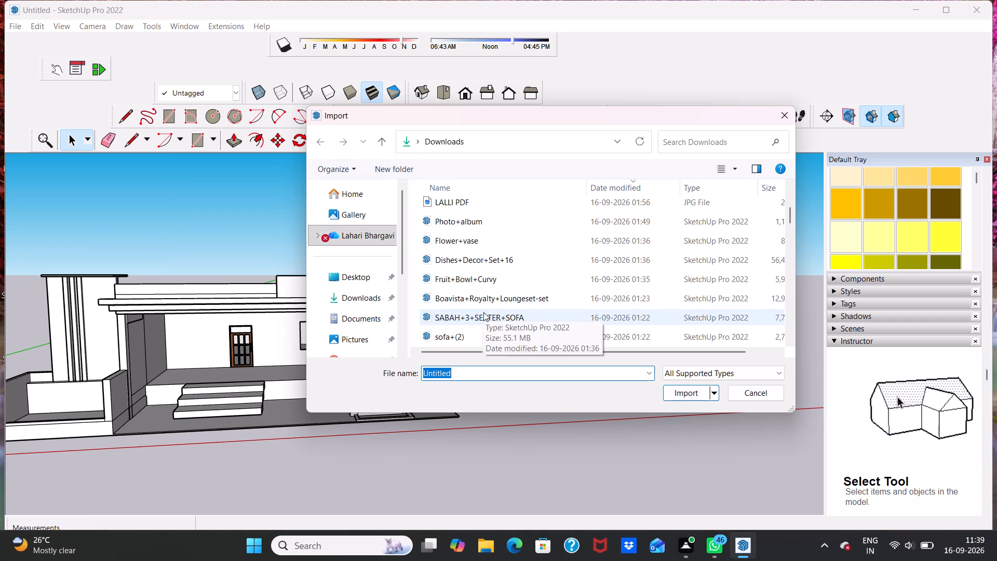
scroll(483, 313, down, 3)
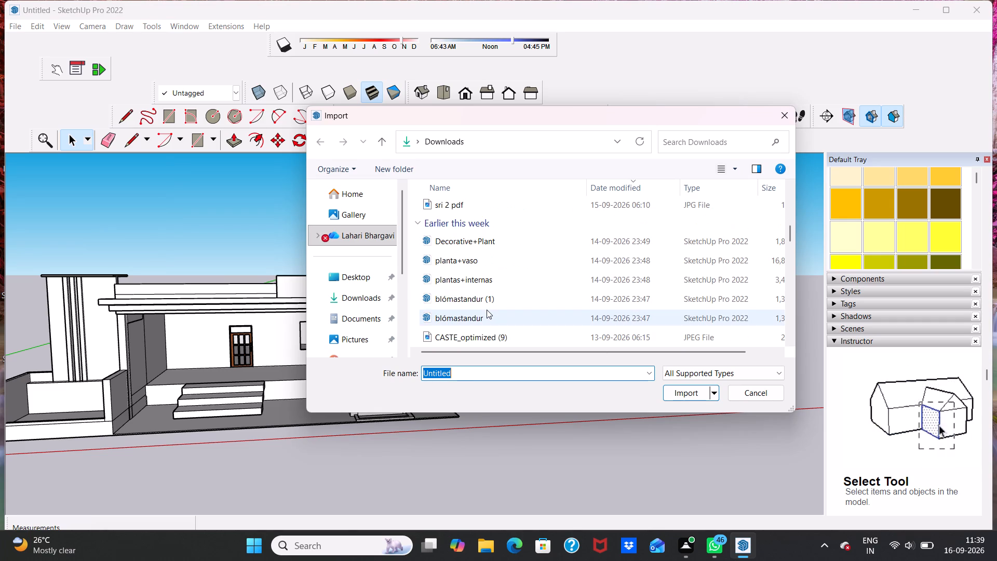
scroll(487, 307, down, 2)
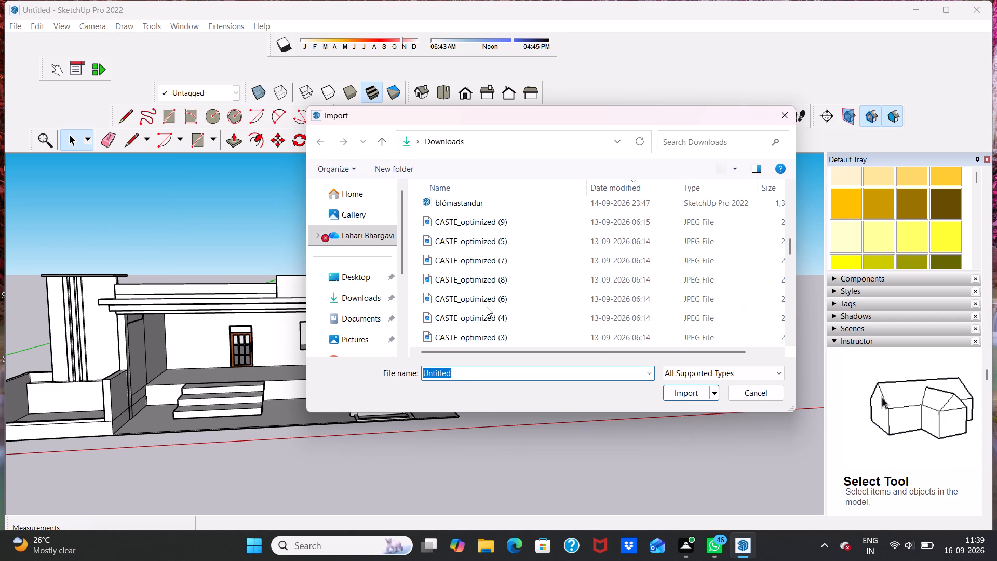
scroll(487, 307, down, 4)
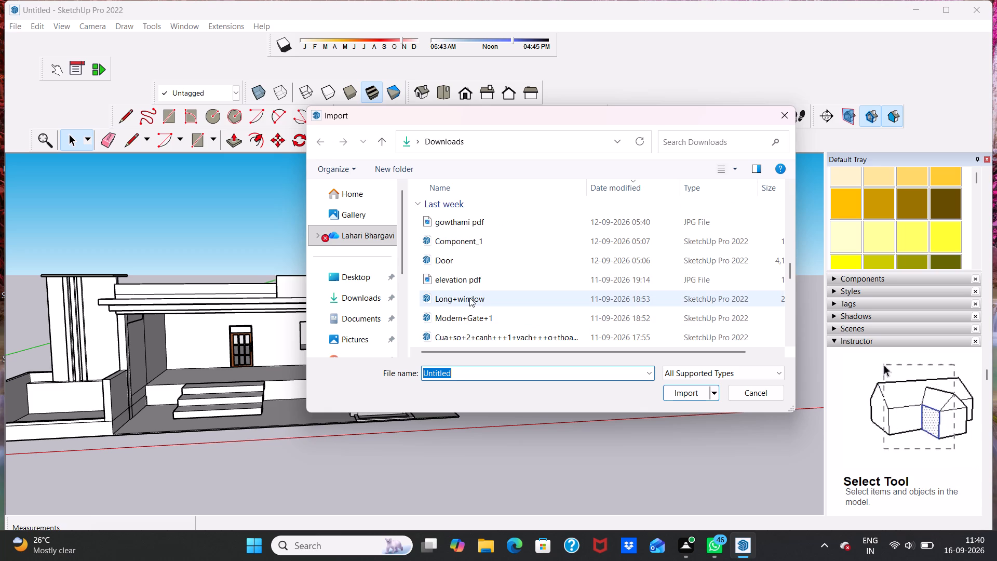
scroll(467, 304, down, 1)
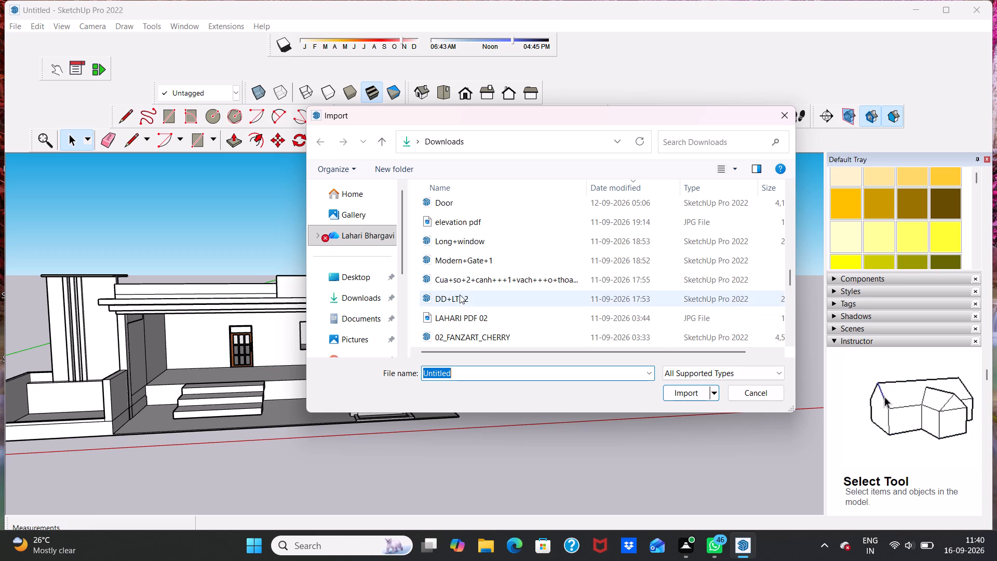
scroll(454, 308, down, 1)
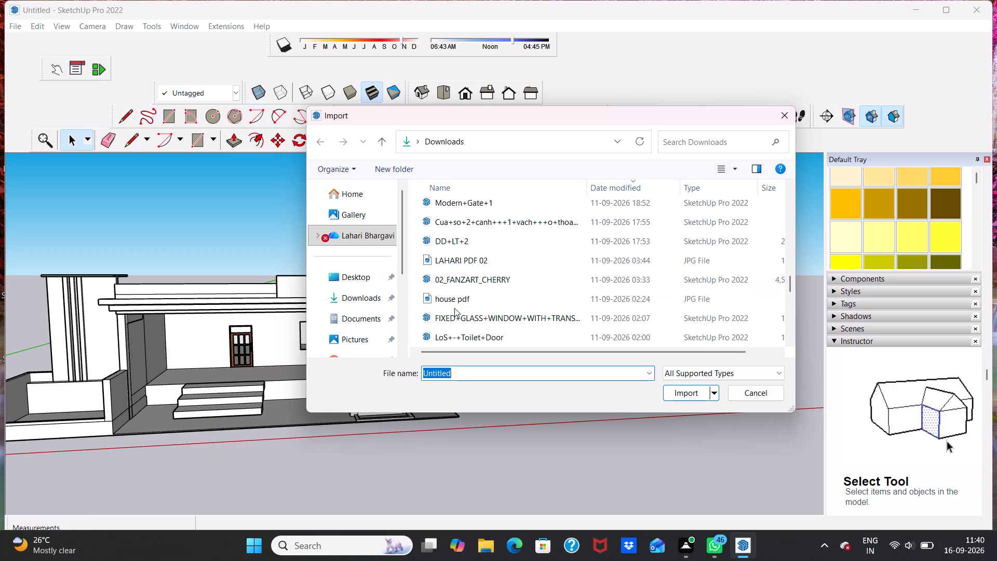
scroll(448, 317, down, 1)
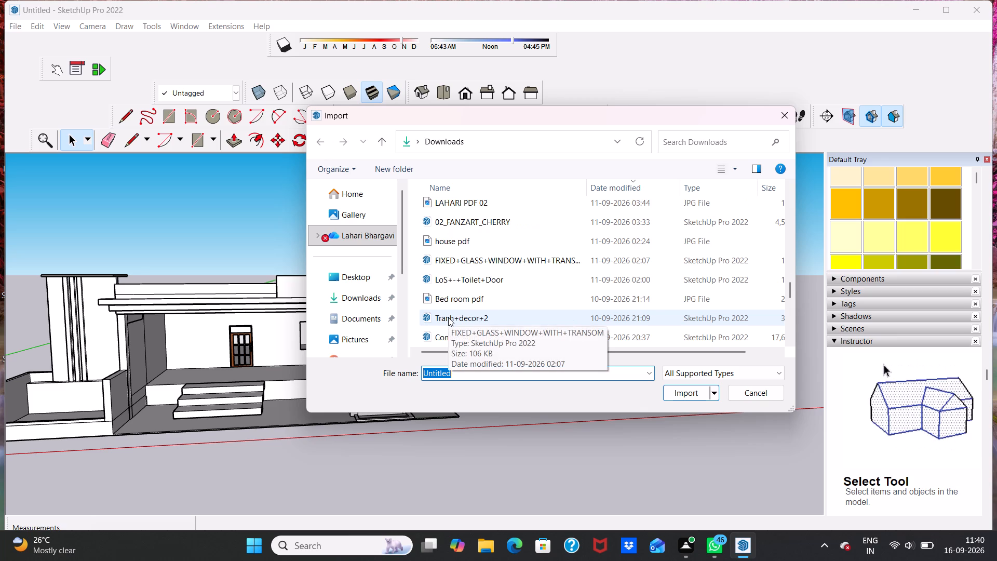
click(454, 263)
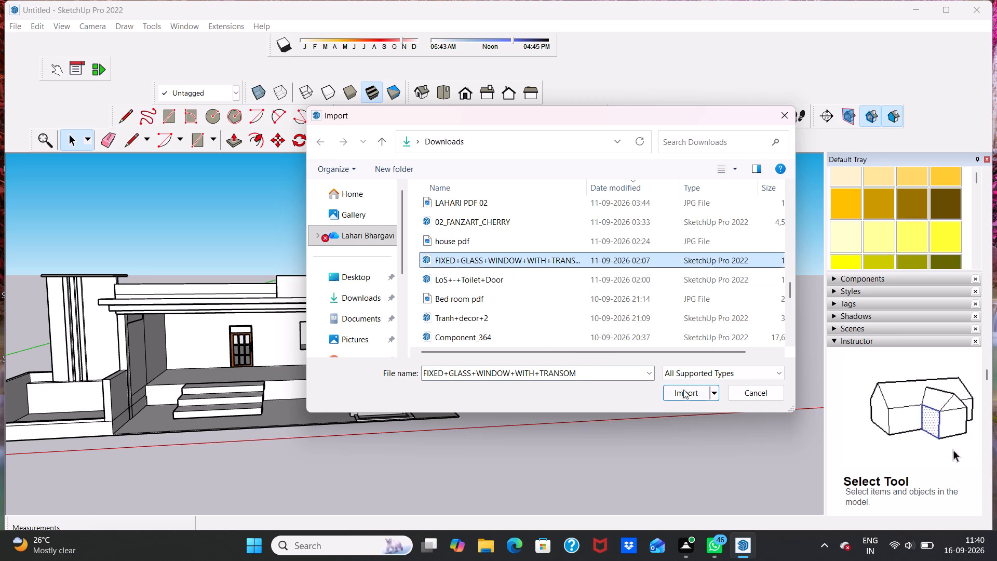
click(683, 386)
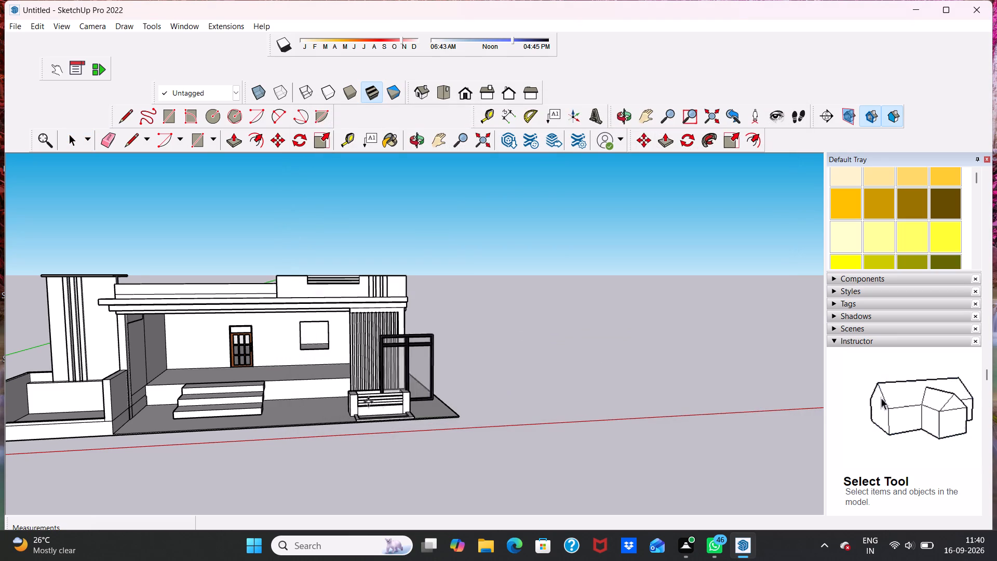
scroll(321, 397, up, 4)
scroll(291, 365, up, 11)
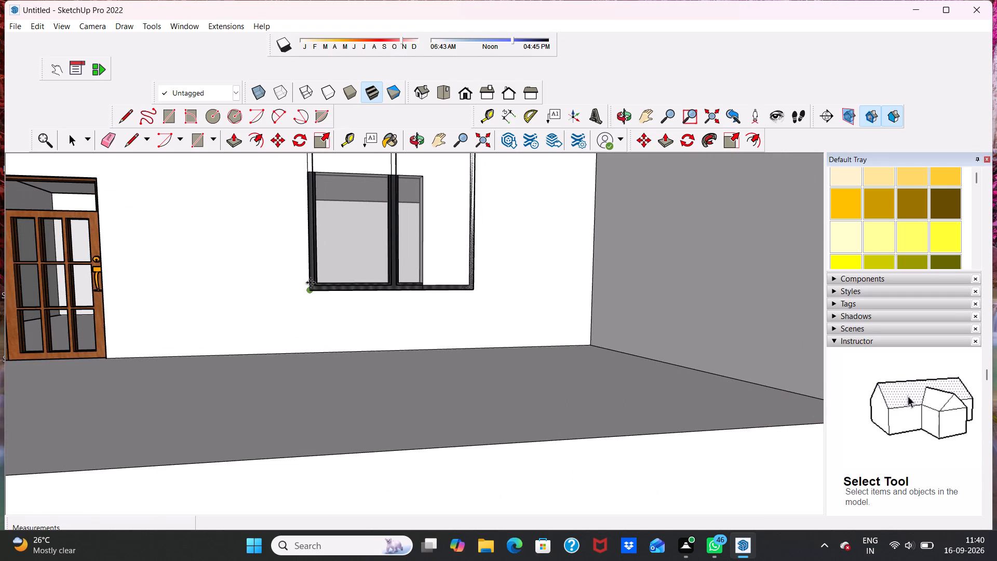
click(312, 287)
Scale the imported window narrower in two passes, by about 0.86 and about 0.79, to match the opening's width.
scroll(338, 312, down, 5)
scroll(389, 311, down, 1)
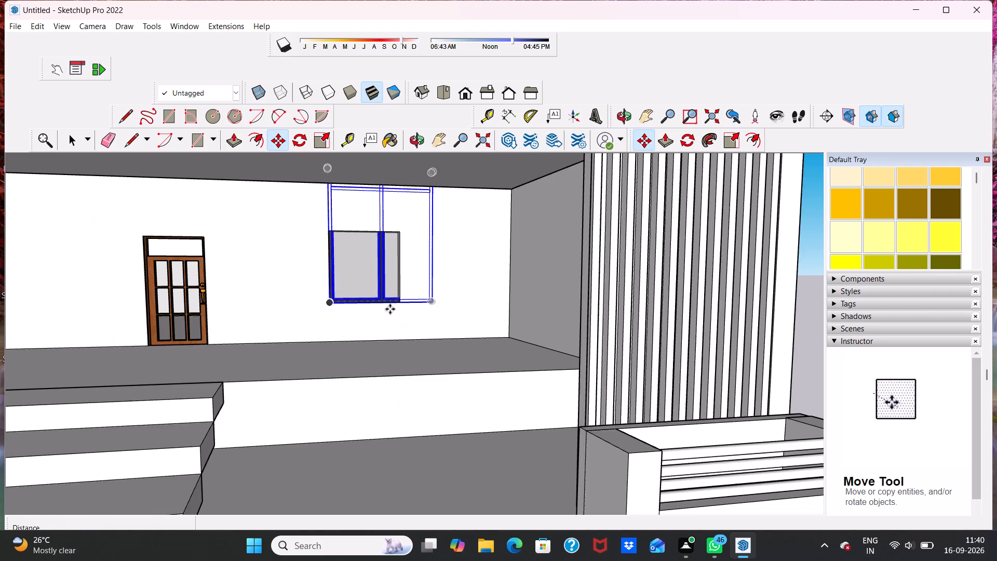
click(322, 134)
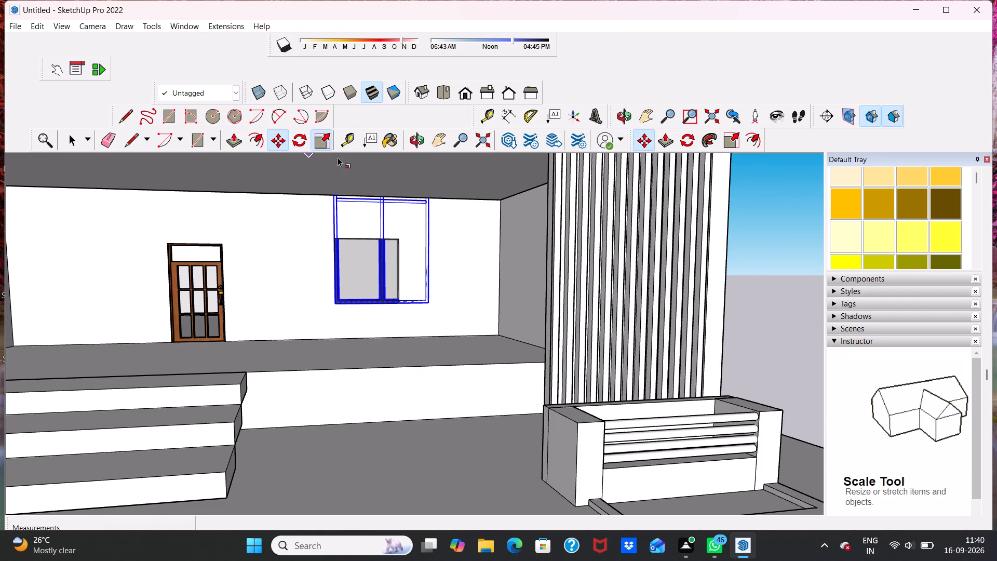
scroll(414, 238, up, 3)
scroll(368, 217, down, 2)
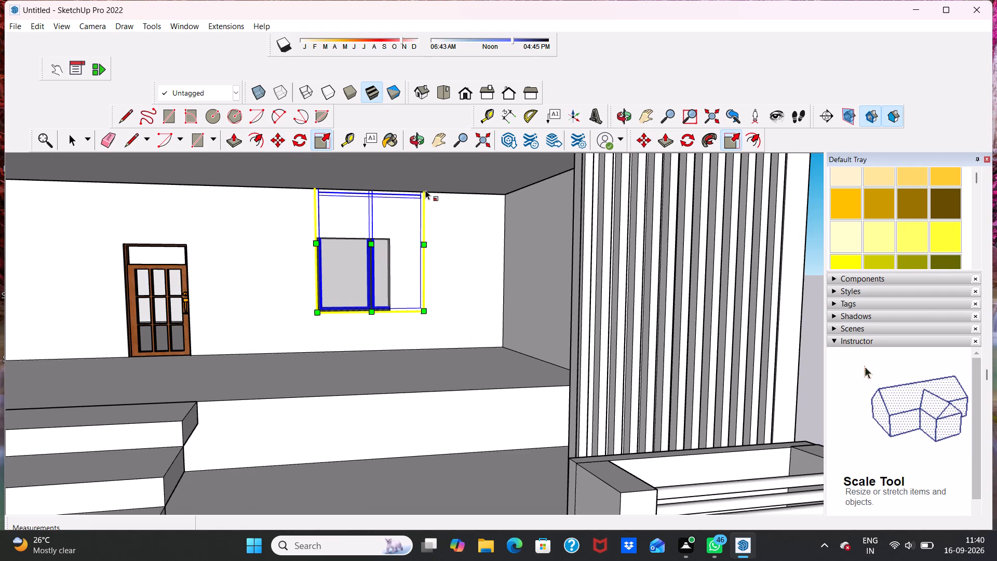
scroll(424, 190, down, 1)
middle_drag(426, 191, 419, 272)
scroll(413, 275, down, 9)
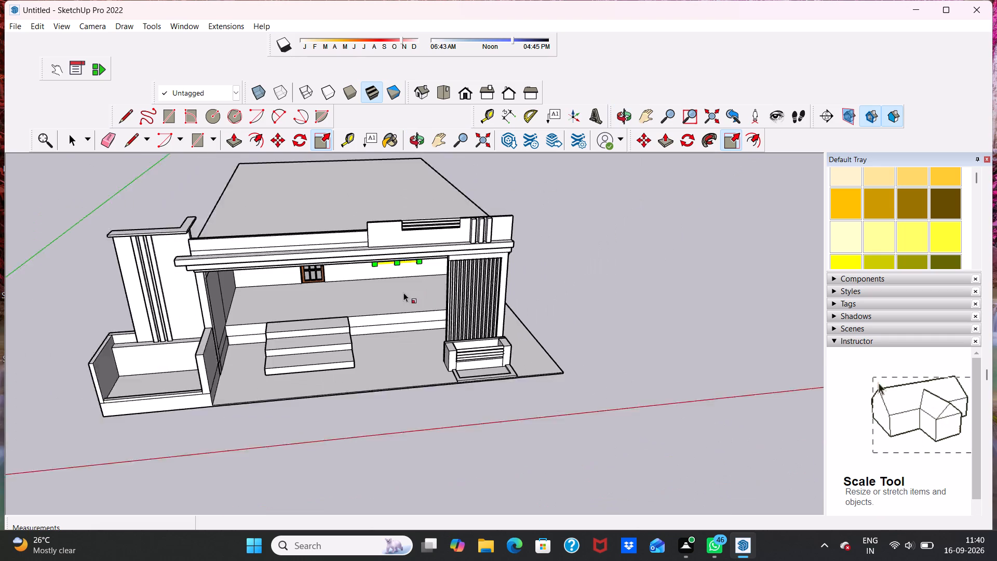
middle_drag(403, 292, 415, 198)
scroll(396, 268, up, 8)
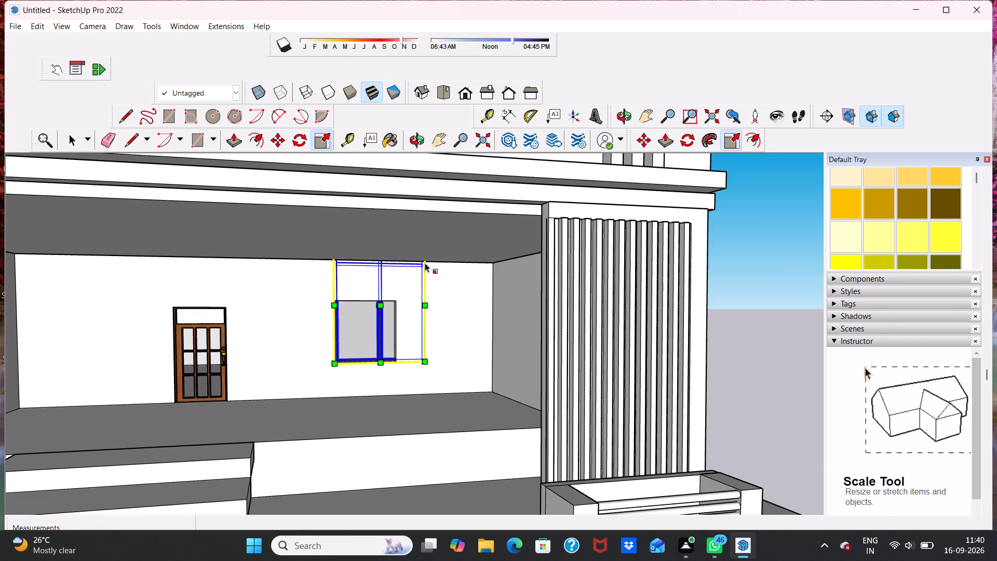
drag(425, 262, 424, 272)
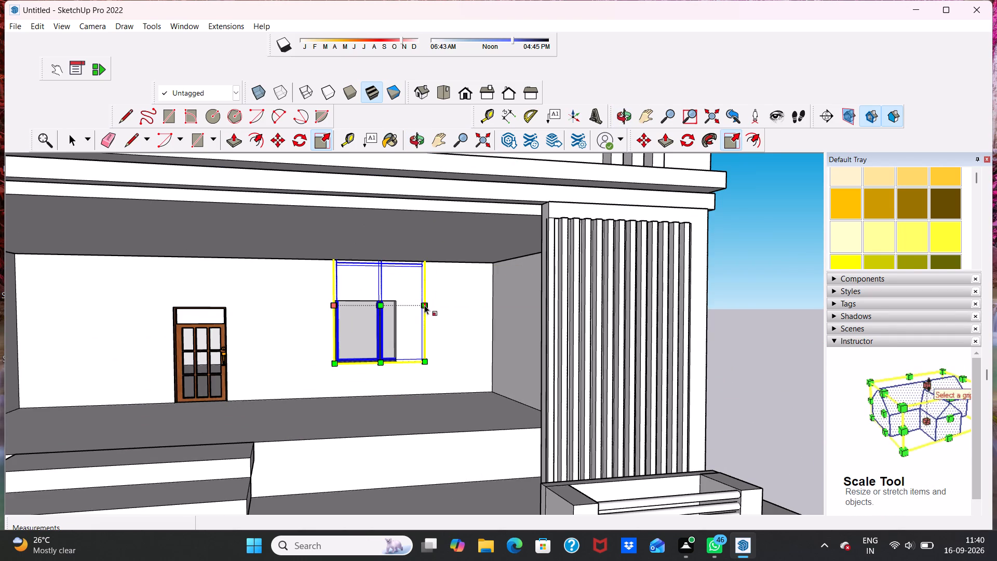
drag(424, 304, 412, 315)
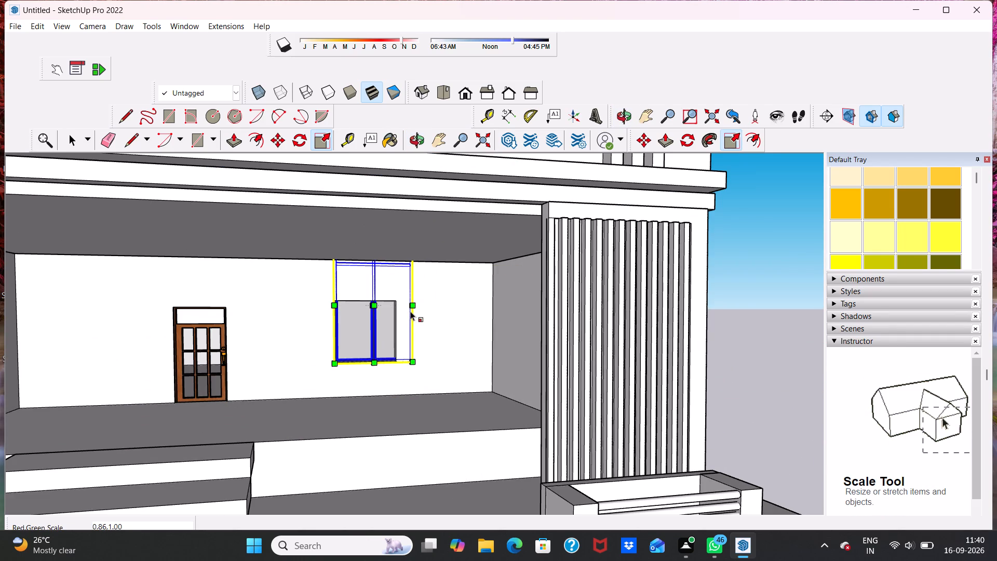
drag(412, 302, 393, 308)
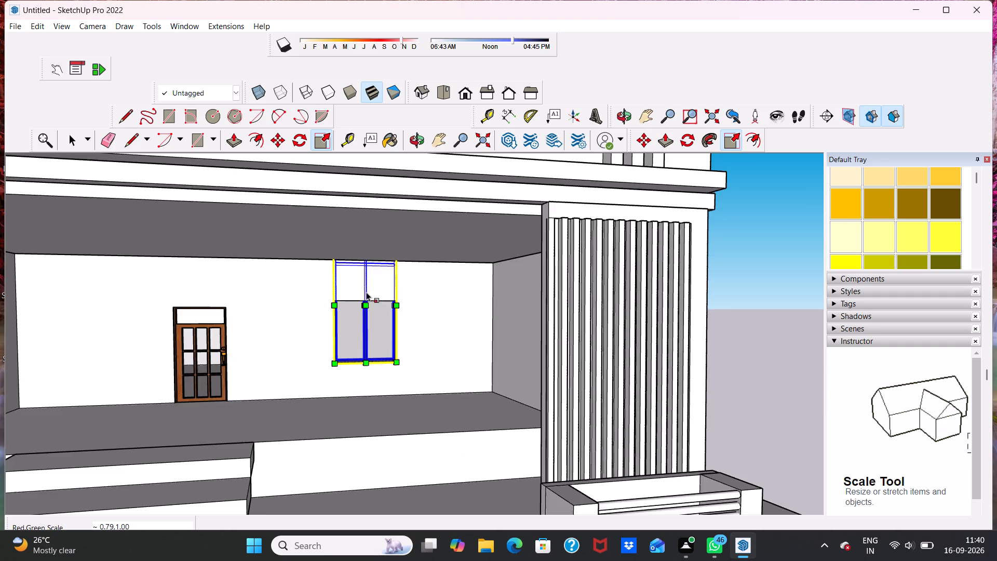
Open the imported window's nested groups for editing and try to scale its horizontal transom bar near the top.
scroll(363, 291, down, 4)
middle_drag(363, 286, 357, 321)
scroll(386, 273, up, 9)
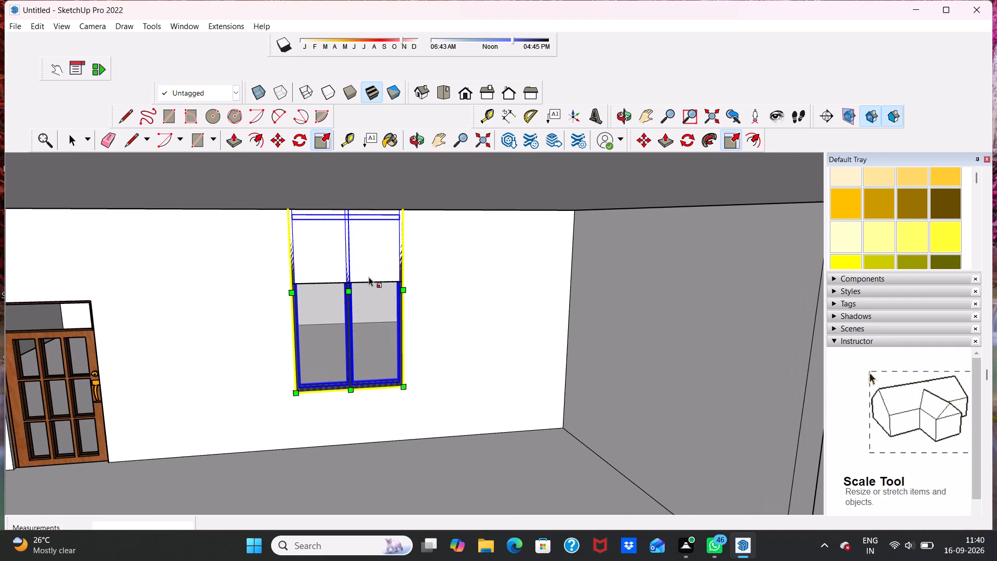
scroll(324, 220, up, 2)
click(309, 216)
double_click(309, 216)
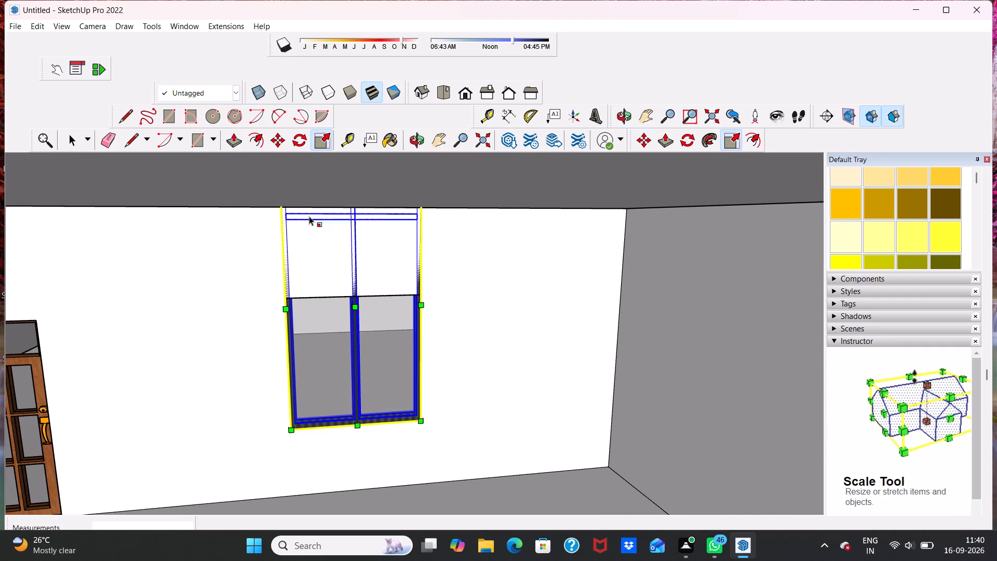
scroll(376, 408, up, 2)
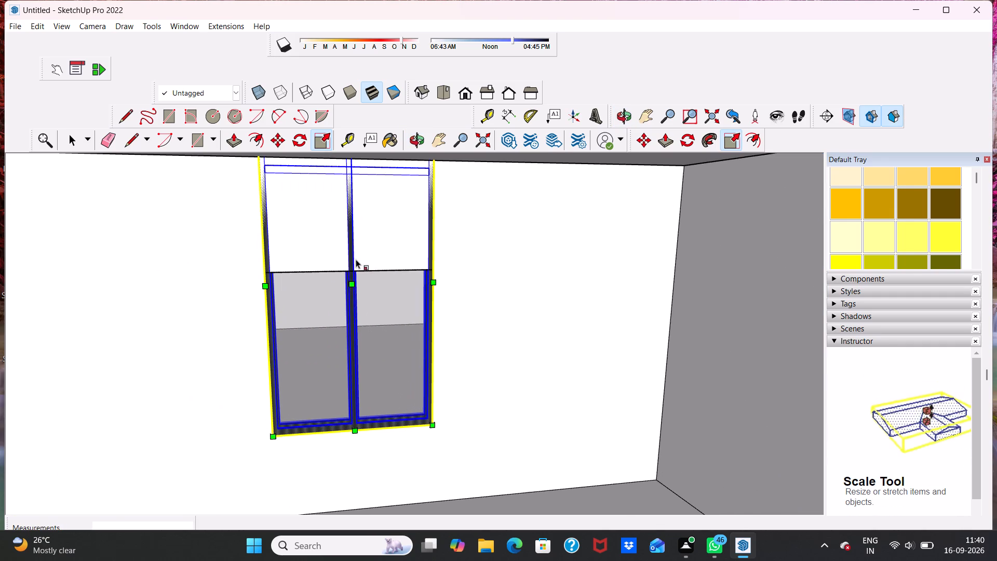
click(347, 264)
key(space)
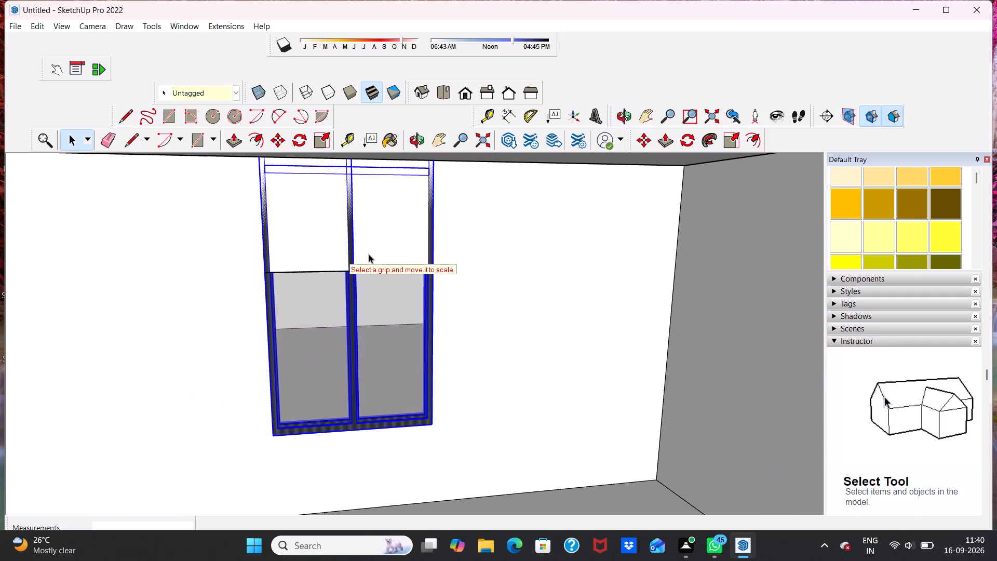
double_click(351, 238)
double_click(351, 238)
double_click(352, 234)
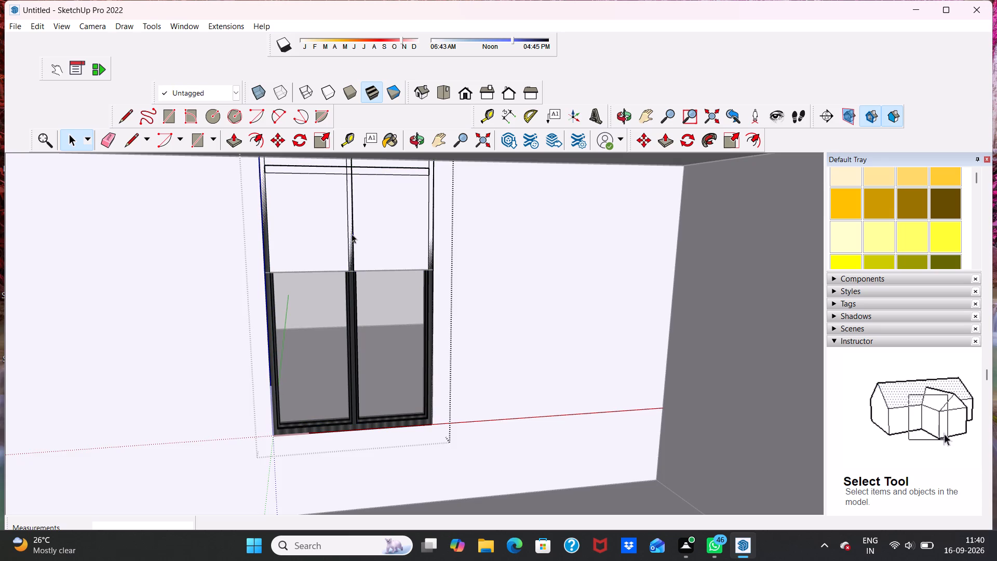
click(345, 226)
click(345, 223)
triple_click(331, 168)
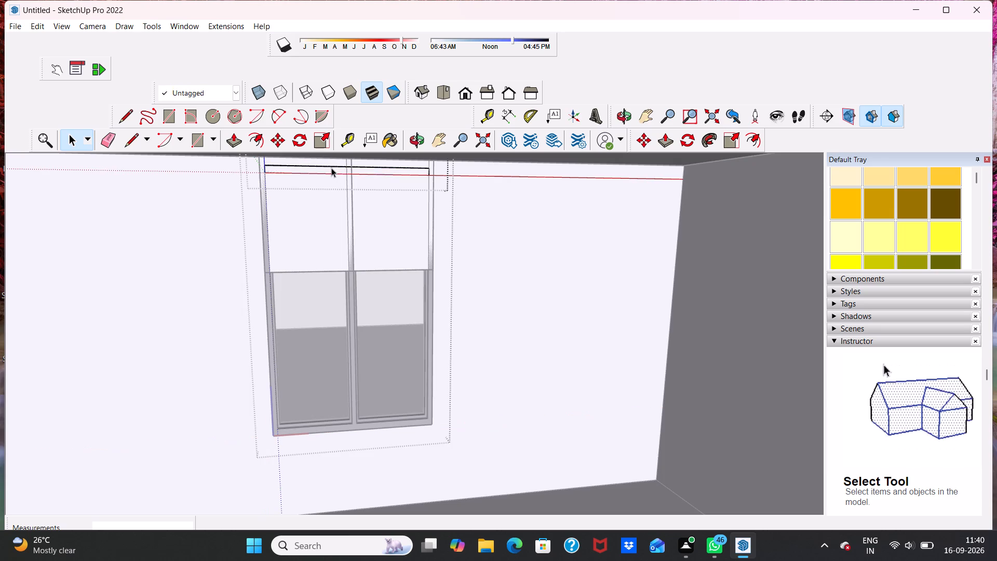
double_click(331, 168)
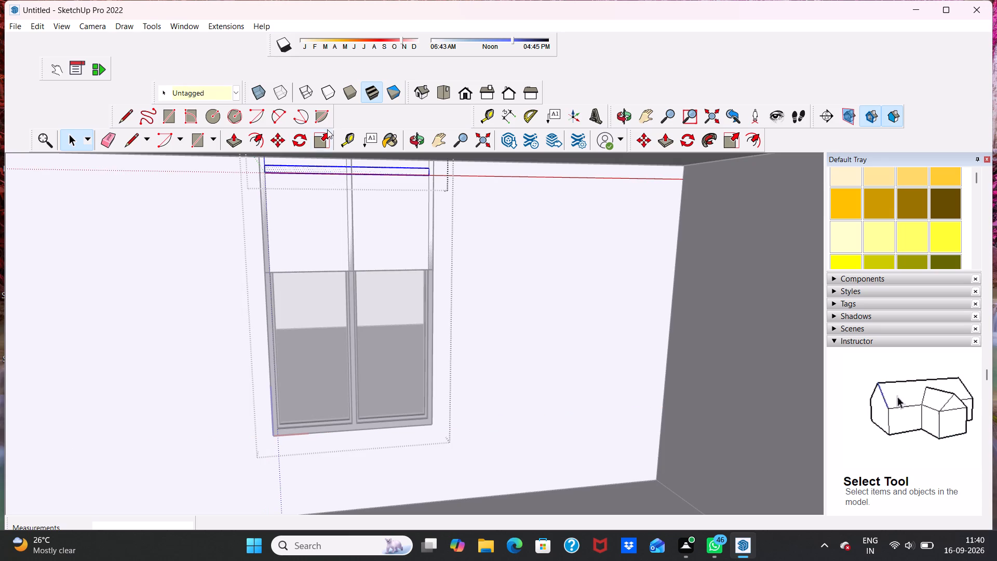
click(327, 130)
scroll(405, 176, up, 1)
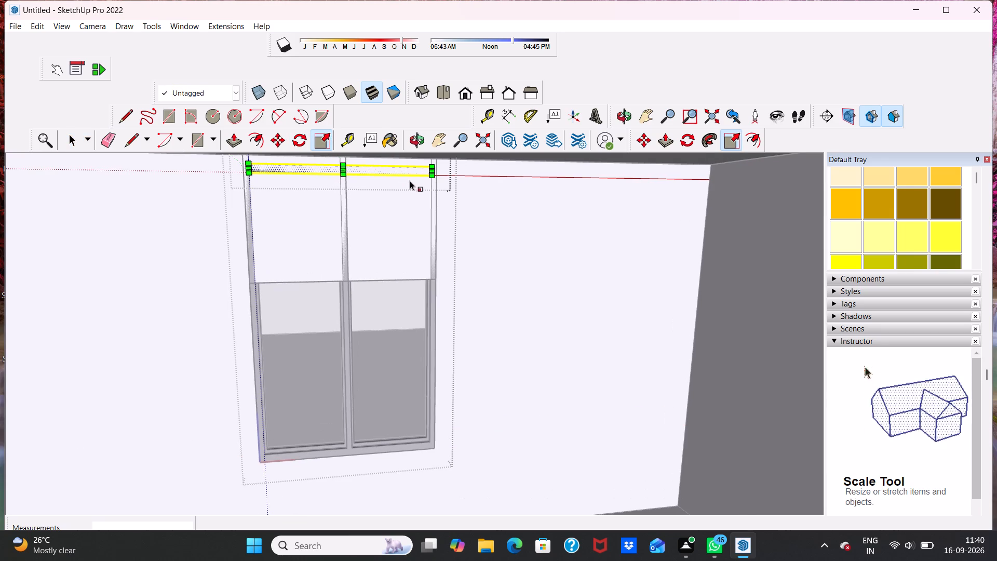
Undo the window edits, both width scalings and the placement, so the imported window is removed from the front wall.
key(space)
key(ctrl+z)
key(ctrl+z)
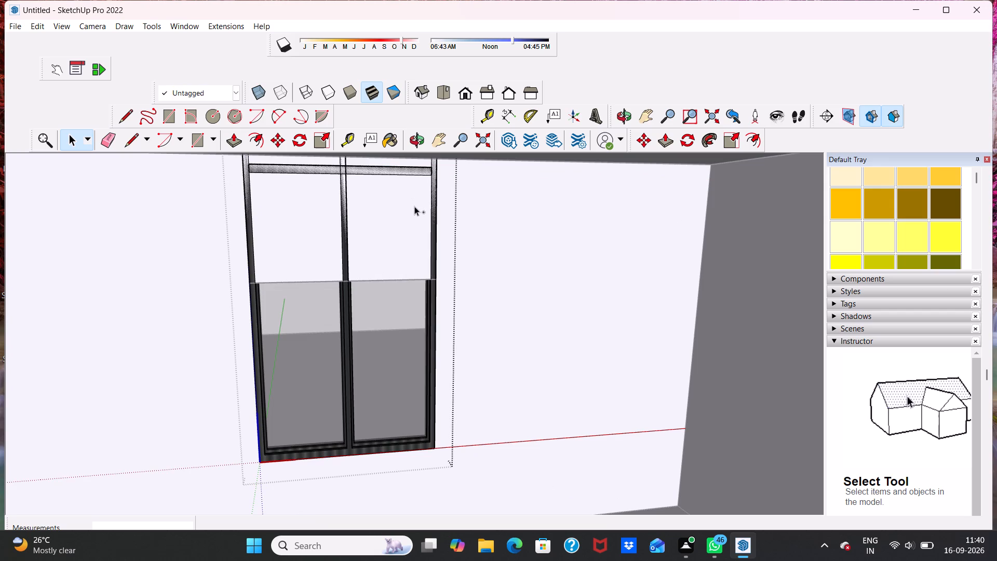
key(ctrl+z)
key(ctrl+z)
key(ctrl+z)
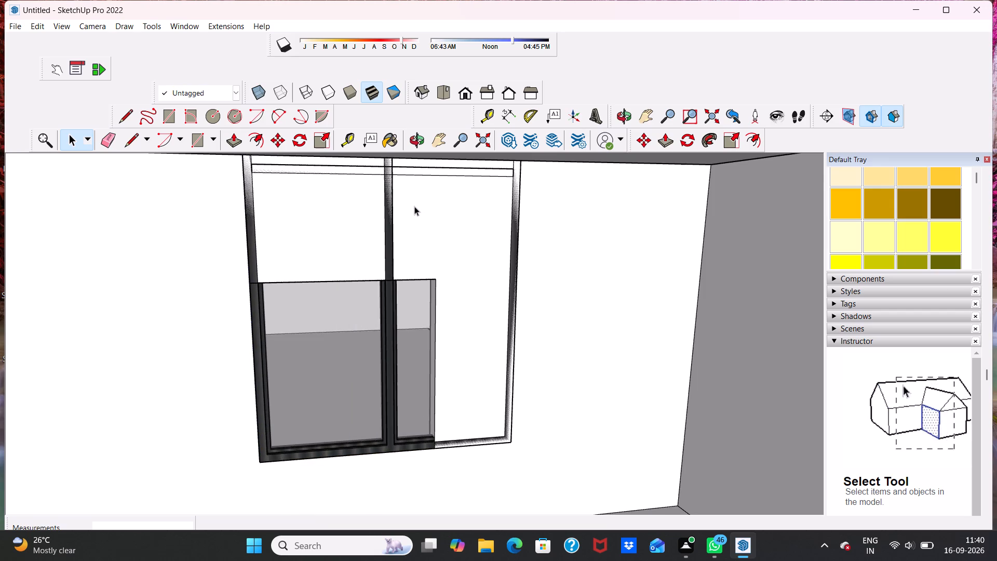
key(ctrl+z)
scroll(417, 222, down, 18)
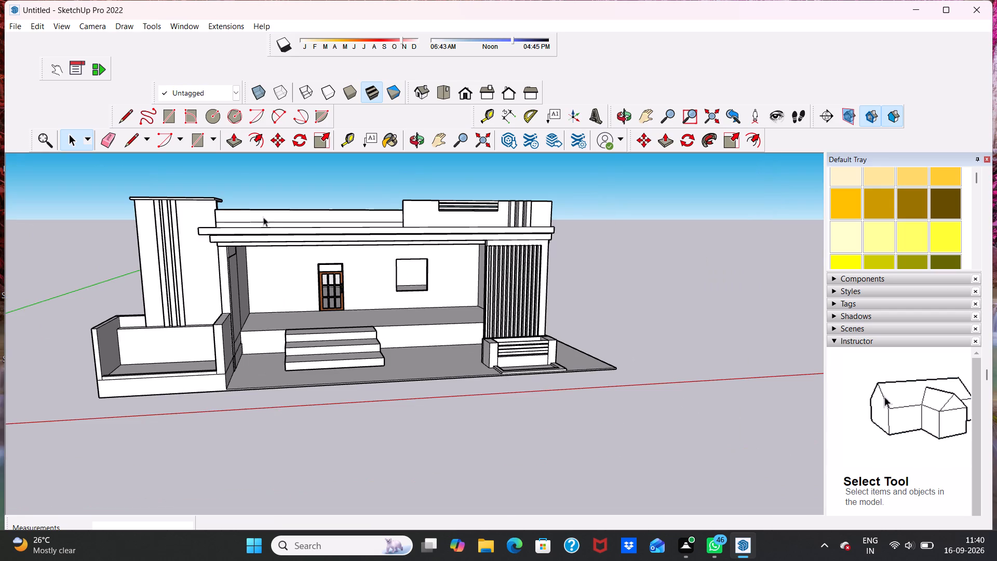
Import the FIXED+GLASS+WINDOW+WITH+TRANSOM model from Downloads and place it on the front wall, just below the window opening's door-side corner.
click(17, 26)
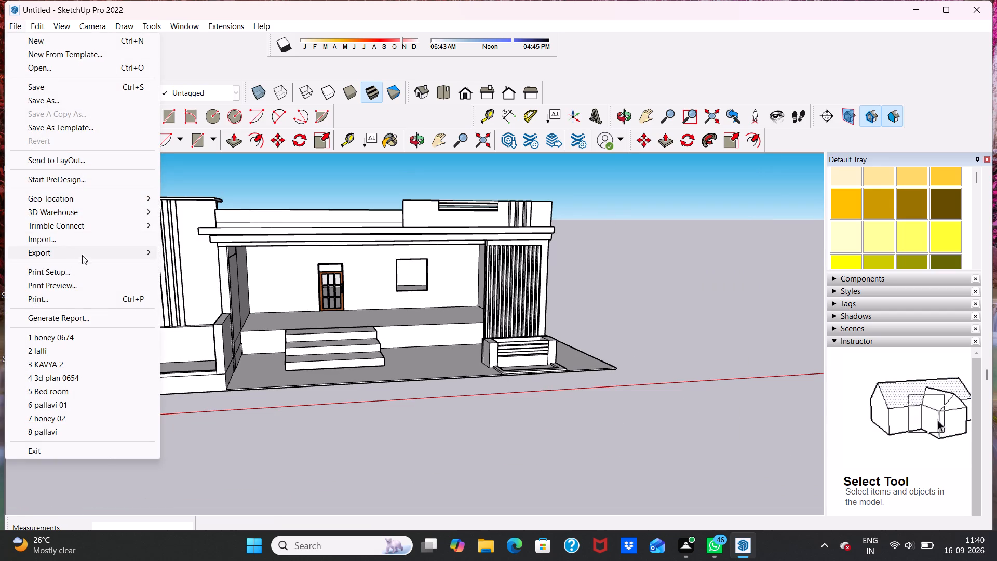
click(73, 239)
scroll(180, 279, down, 1)
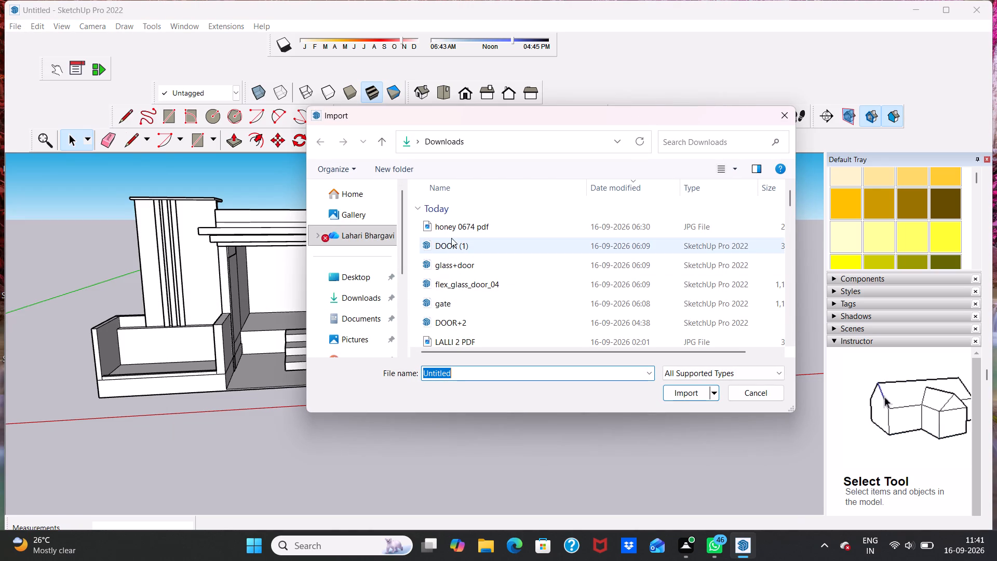
scroll(458, 262, down, 4)
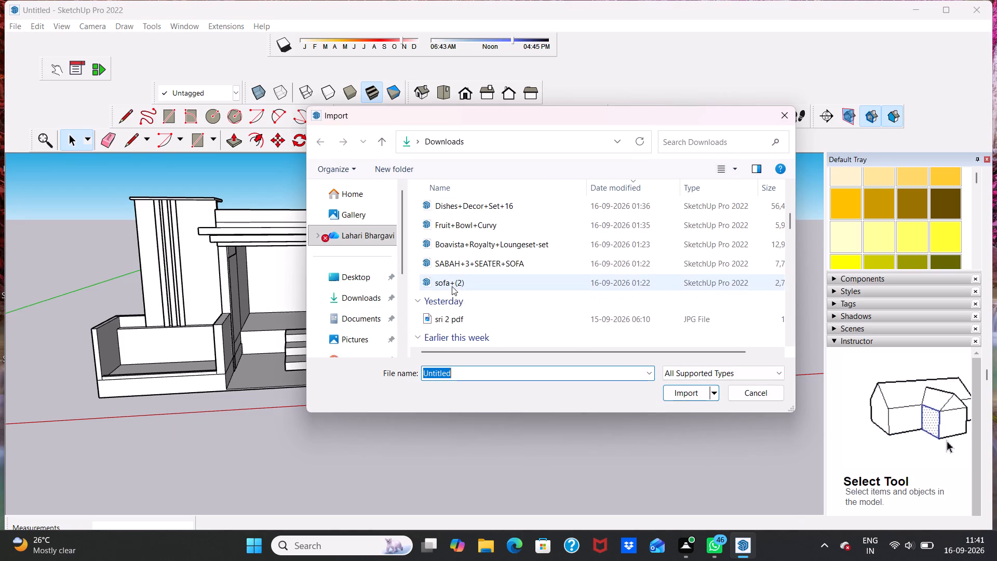
scroll(451, 267, down, 8)
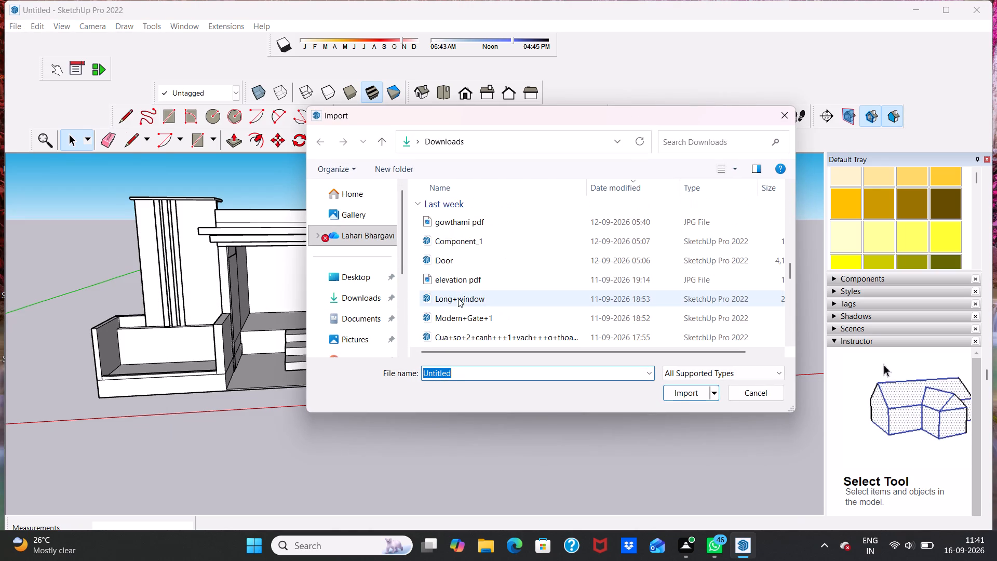
scroll(458, 304, down, 1)
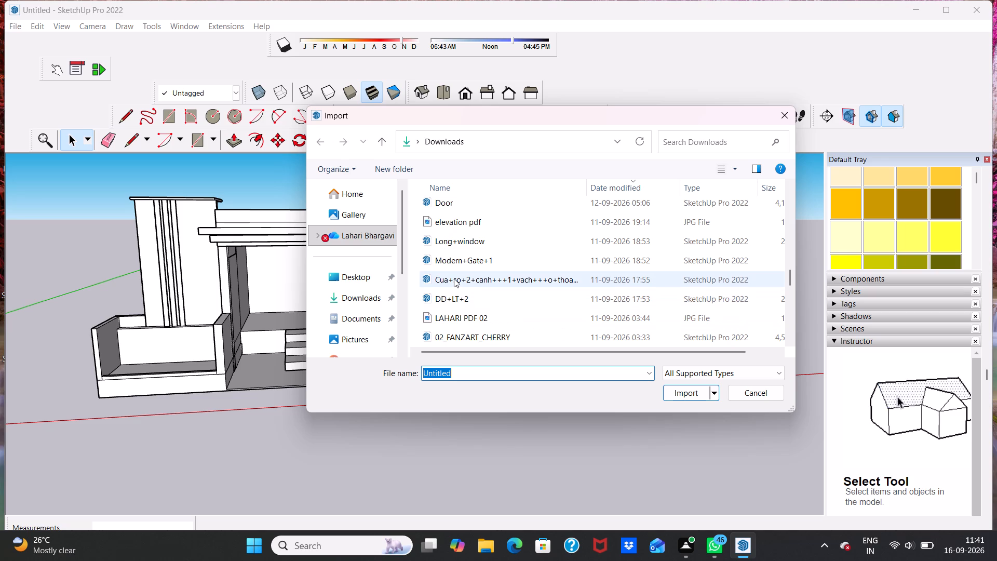
scroll(454, 278, down, 1)
click(450, 315)
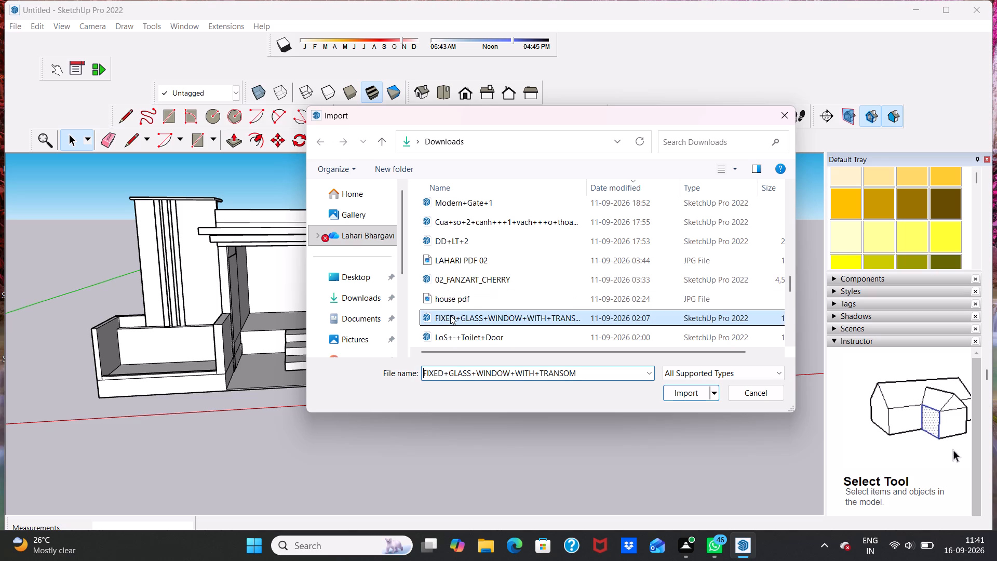
click(689, 395)
scroll(561, 354, down, 1)
scroll(456, 337, up, 4)
scroll(396, 319, up, 5)
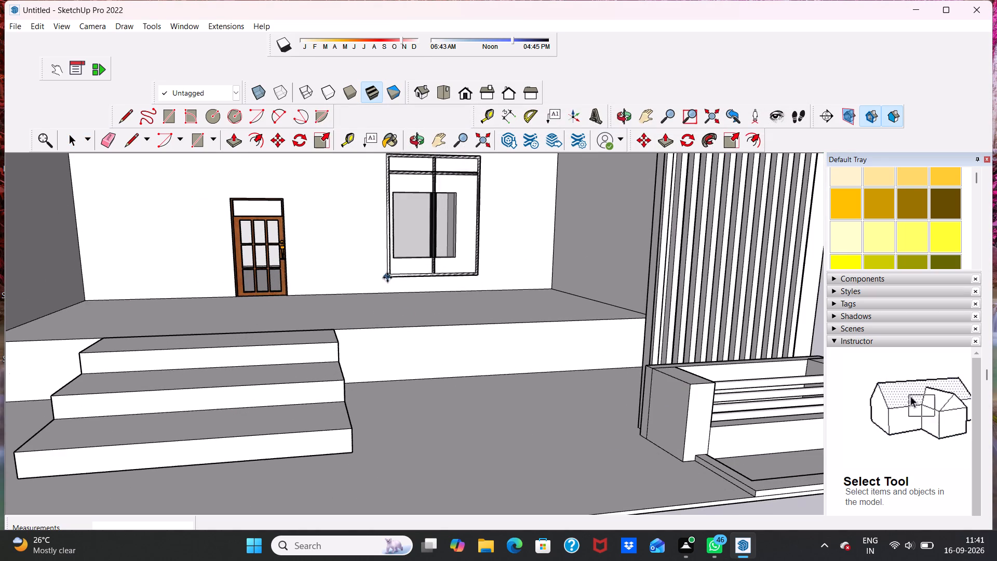
click(389, 279)
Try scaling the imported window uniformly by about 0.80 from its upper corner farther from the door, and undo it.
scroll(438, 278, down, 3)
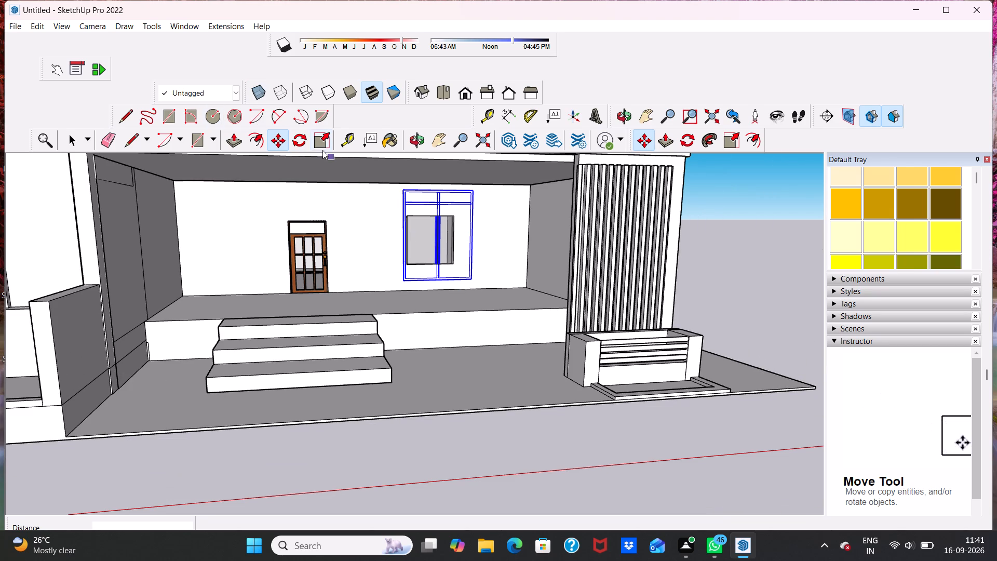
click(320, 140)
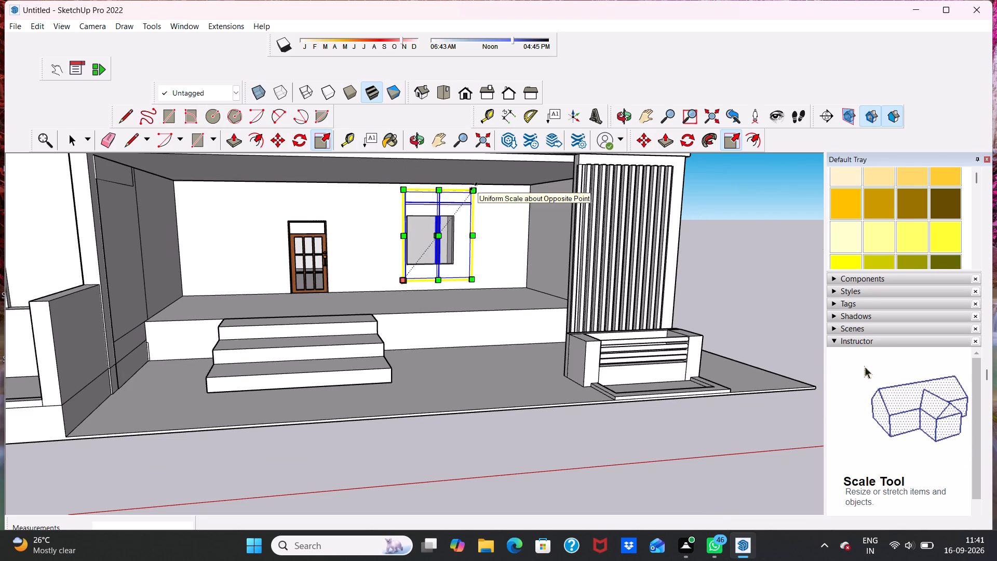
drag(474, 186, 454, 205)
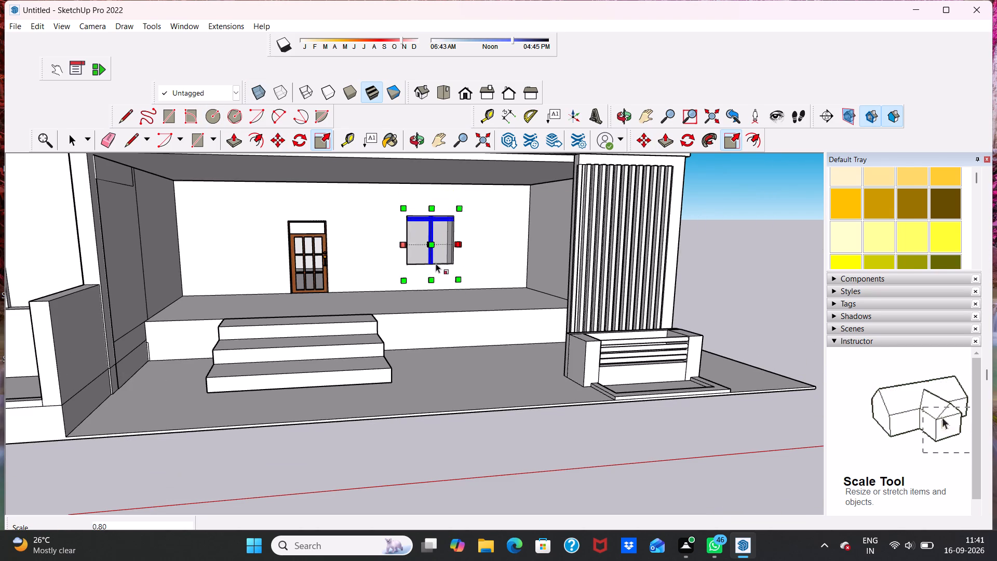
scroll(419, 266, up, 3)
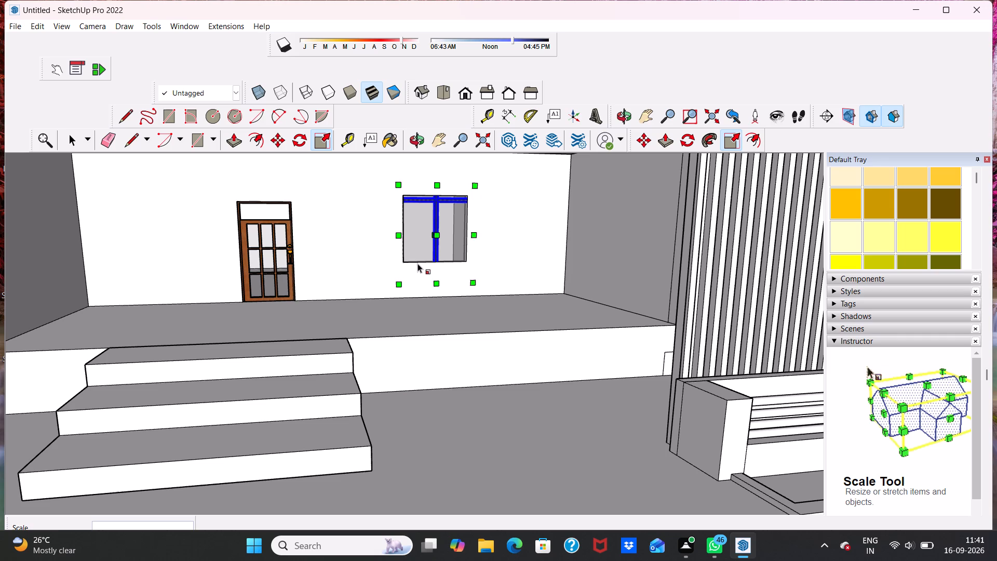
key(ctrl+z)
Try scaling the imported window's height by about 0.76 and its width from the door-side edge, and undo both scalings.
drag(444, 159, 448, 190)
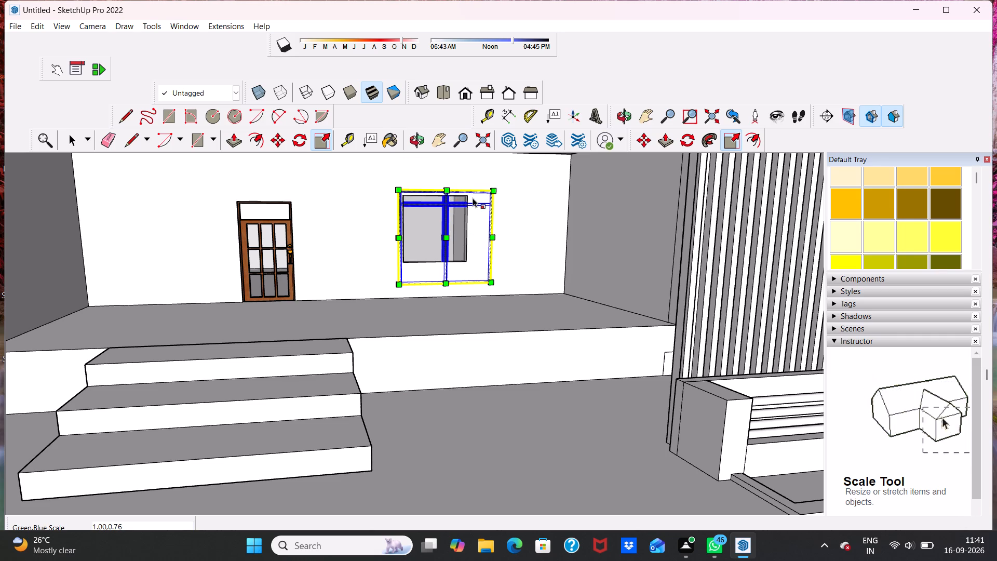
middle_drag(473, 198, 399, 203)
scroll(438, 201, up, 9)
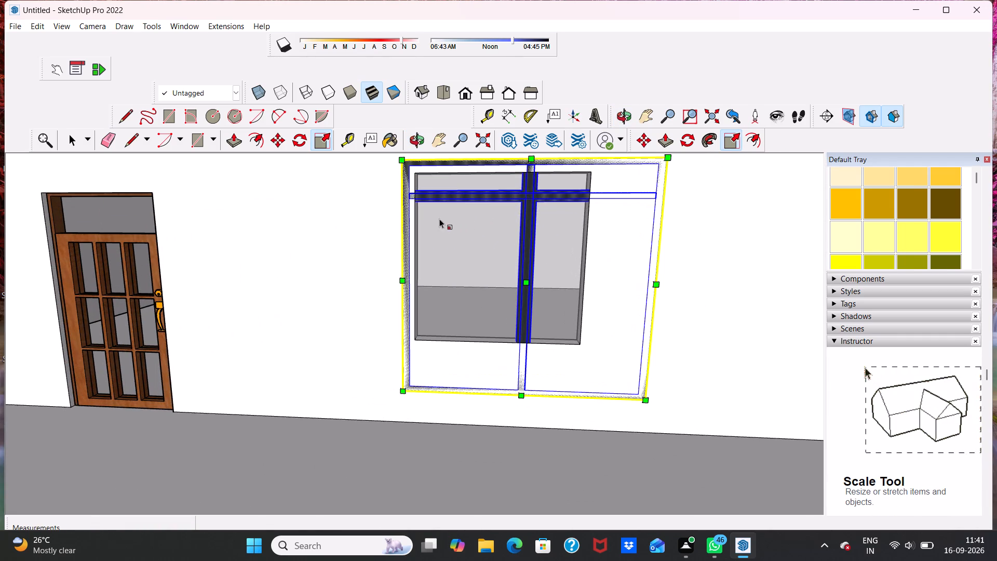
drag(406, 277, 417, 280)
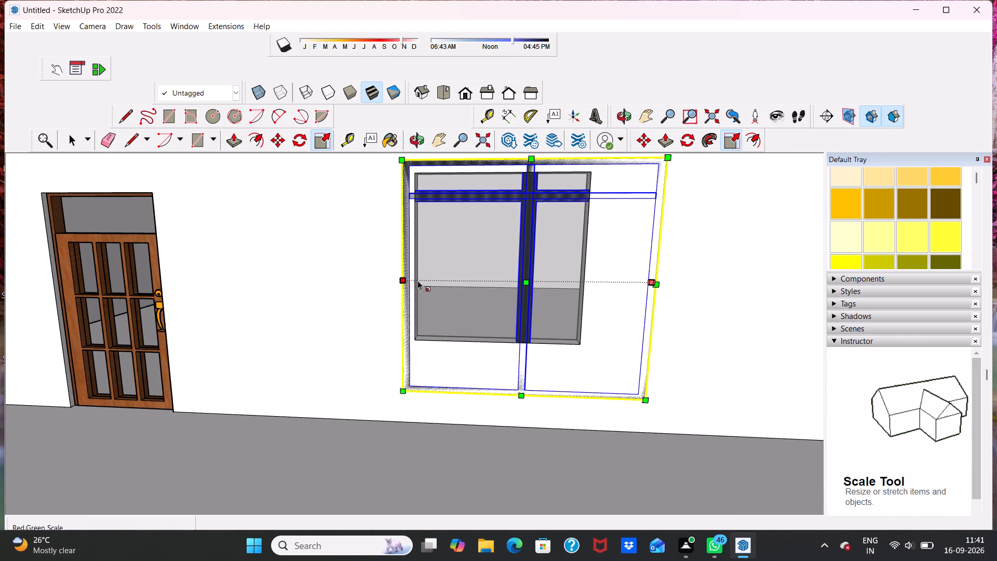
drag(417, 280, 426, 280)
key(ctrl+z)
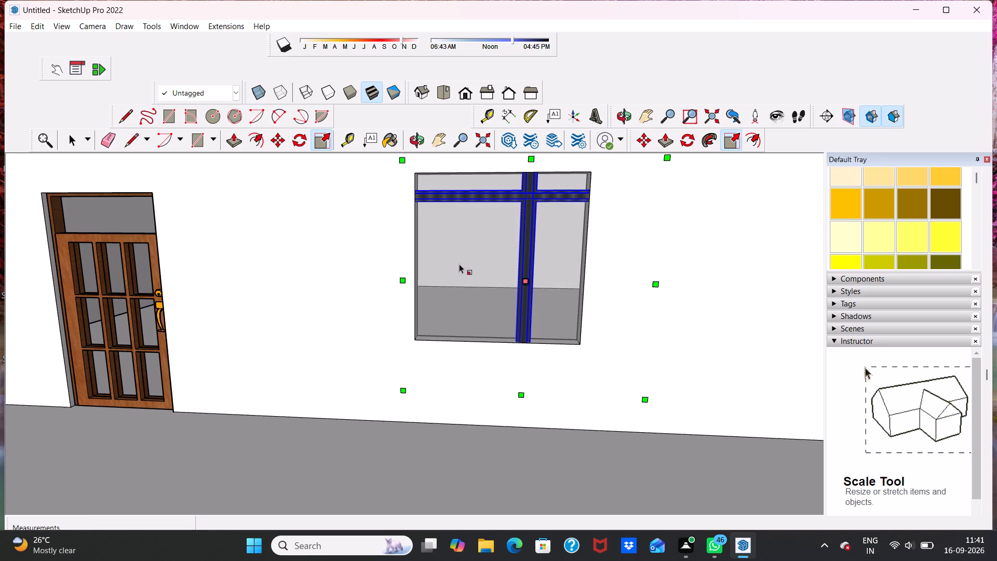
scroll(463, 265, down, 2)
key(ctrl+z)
Move the imported window down, slightly toward the door, and about 6' 3" forward off the wall onto the porch floor.
scroll(465, 271, down, 4)
middle_drag(460, 273, 483, 305)
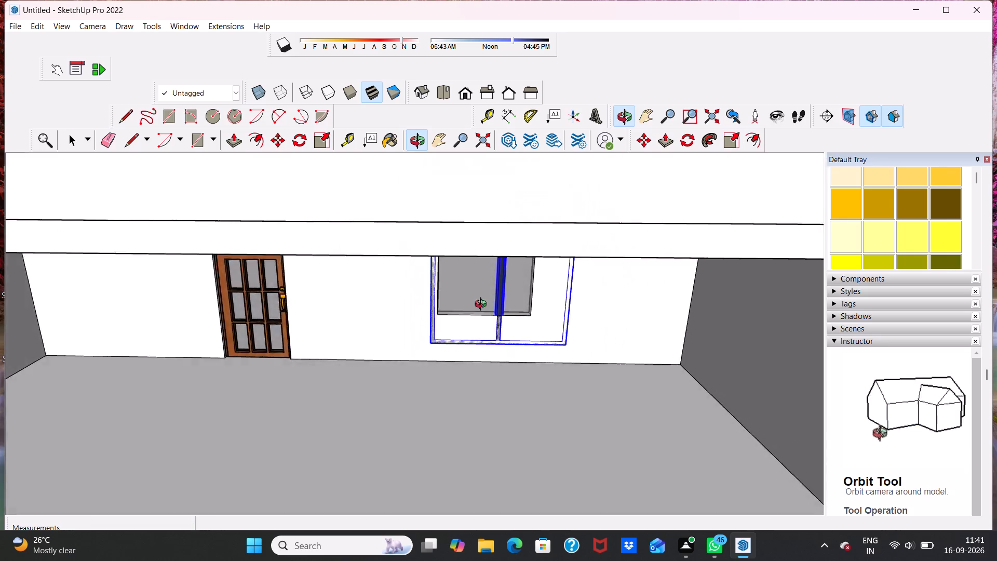
middle_drag(483, 305, 495, 291)
scroll(502, 263, up, 1)
scroll(462, 261, down, 4)
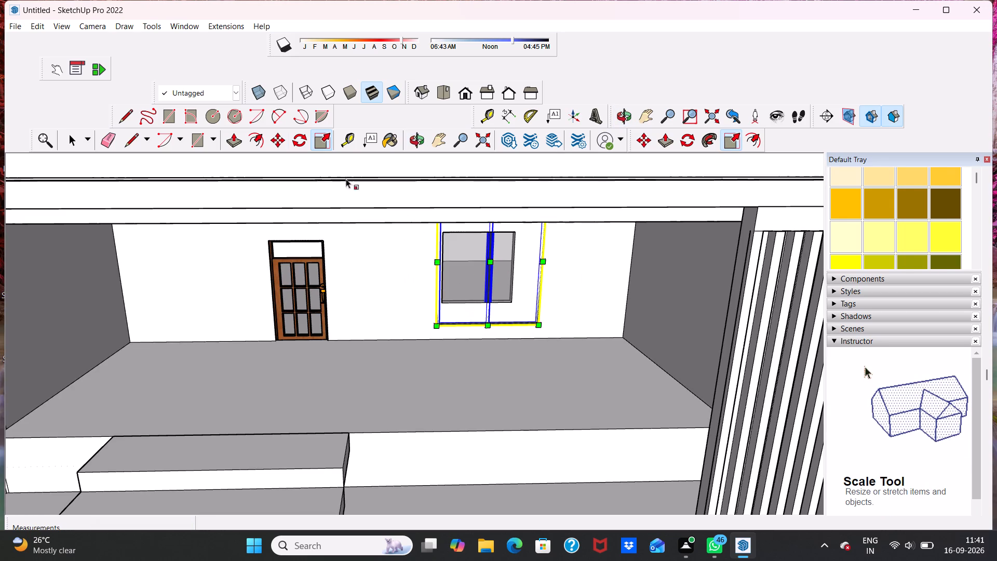
key(space)
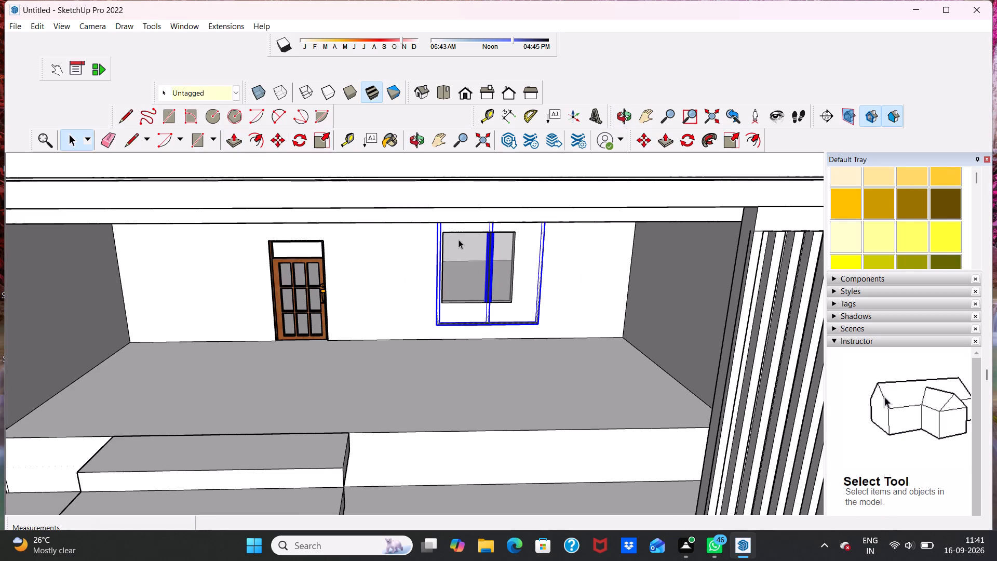
click(278, 140)
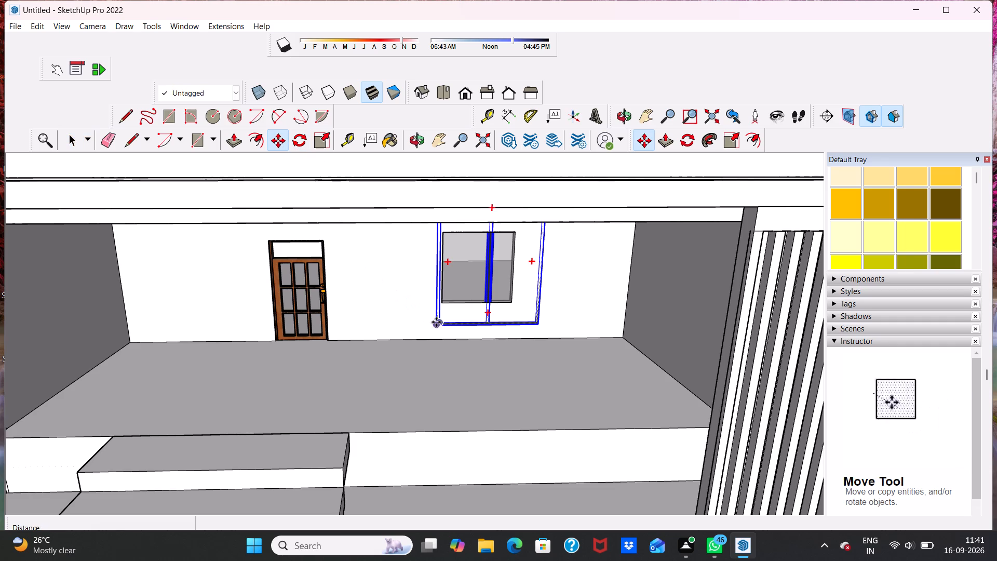
drag(436, 322, 435, 342)
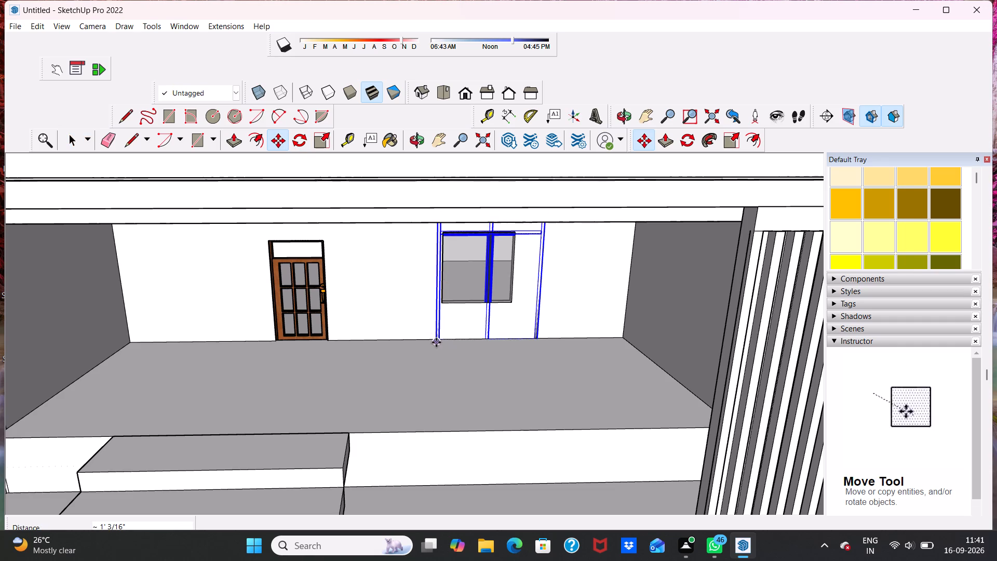
drag(436, 342, 421, 349)
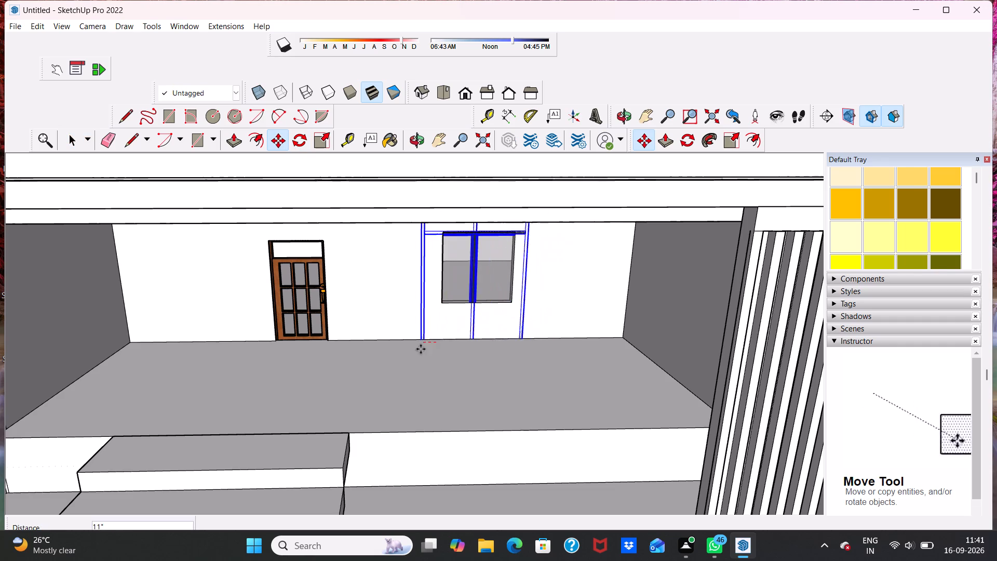
drag(421, 349, 407, 378)
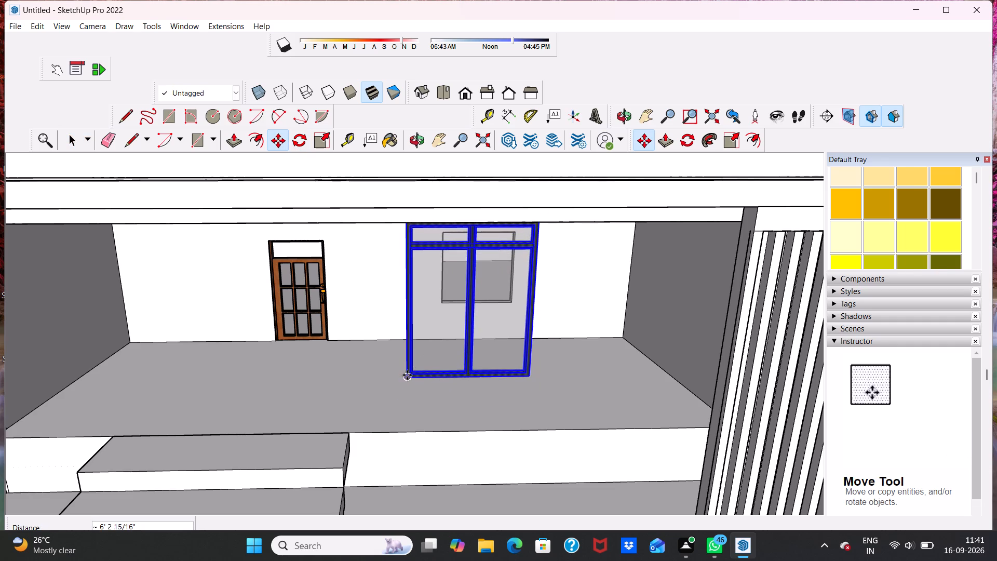
Scale the window down uniformly in two passes, from its upper far corner and its lower door-side corner, to roughly the opening's size.
scroll(407, 375, down, 4)
middle_drag(415, 377, 421, 308)
scroll(421, 311, up, 5)
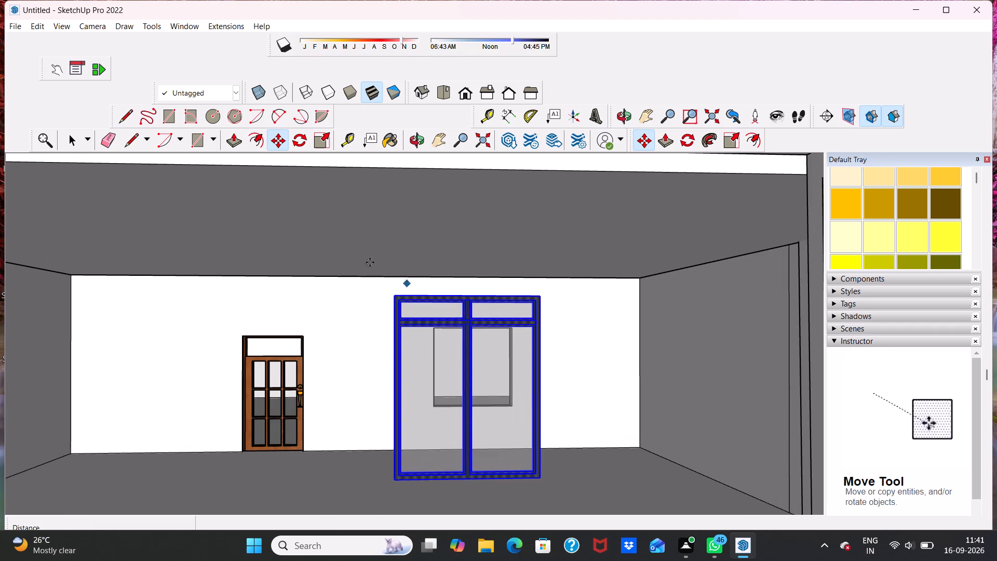
click(314, 136)
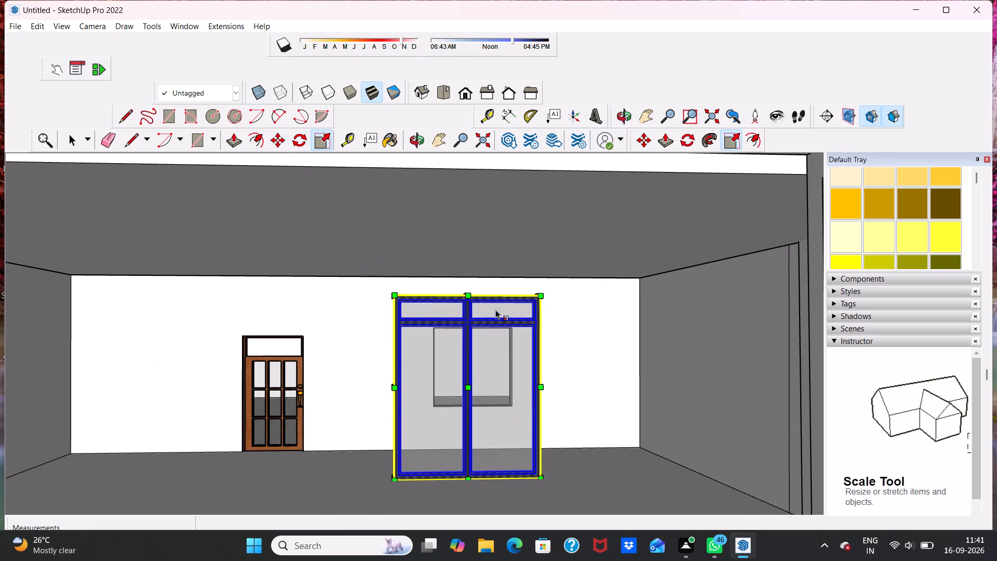
scroll(502, 315, up, 2)
drag(549, 289, 527, 316)
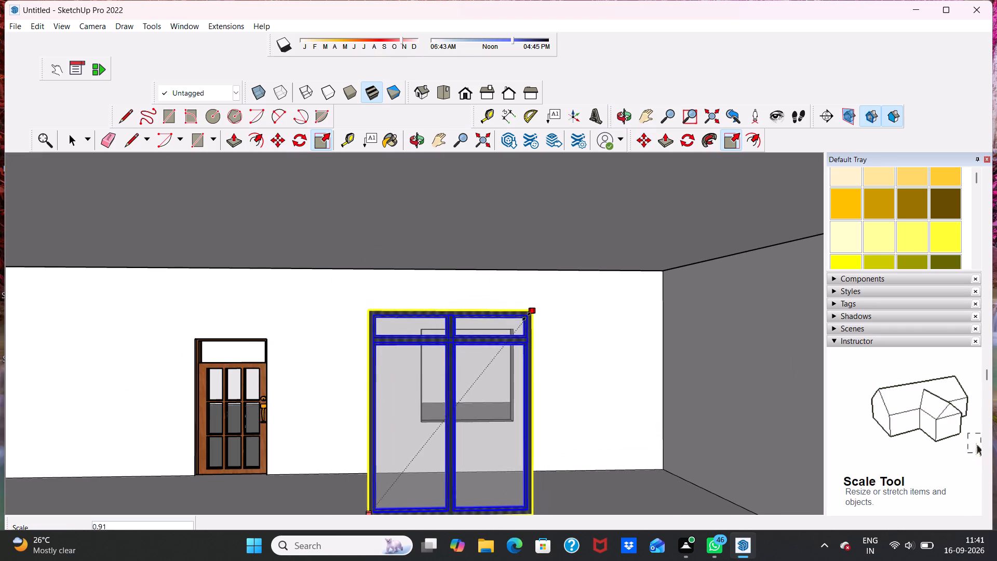
drag(527, 316, 511, 327)
scroll(414, 451, up, 2)
scroll(402, 439, down, 4)
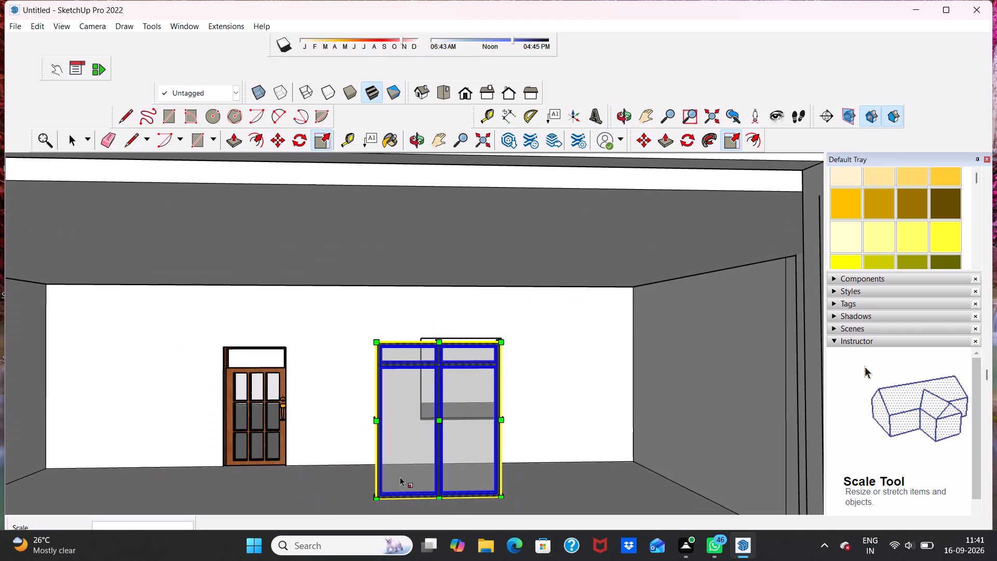
drag(375, 499, 398, 445)
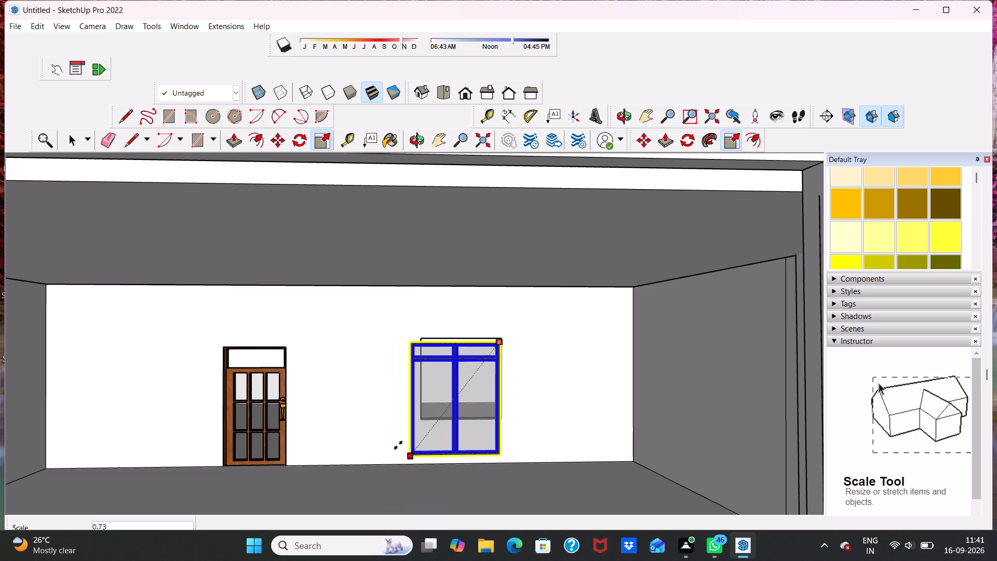
drag(398, 445, 406, 421)
scroll(434, 438, up, 3)
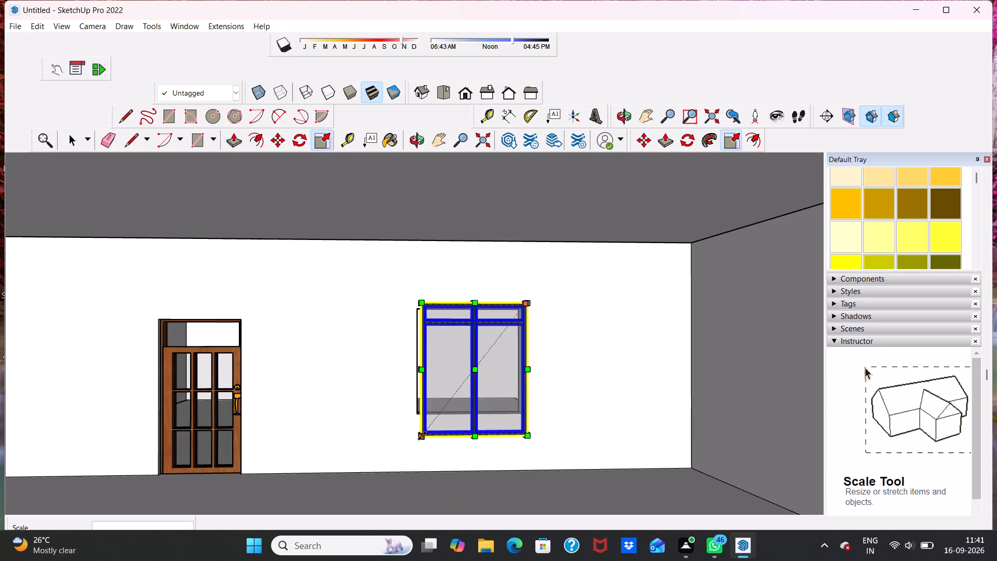
scroll(422, 436, up, 4)
drag(425, 435, 421, 406)
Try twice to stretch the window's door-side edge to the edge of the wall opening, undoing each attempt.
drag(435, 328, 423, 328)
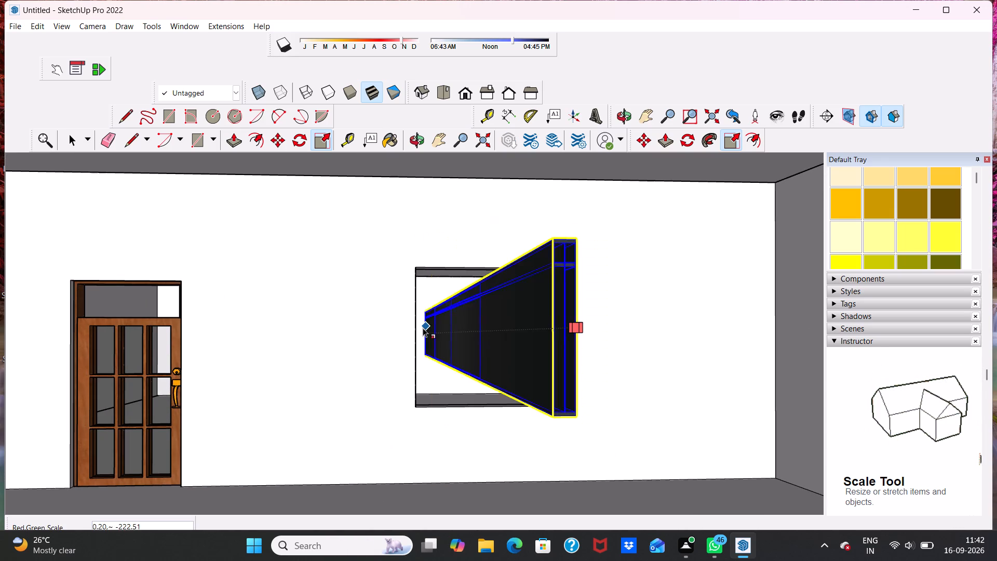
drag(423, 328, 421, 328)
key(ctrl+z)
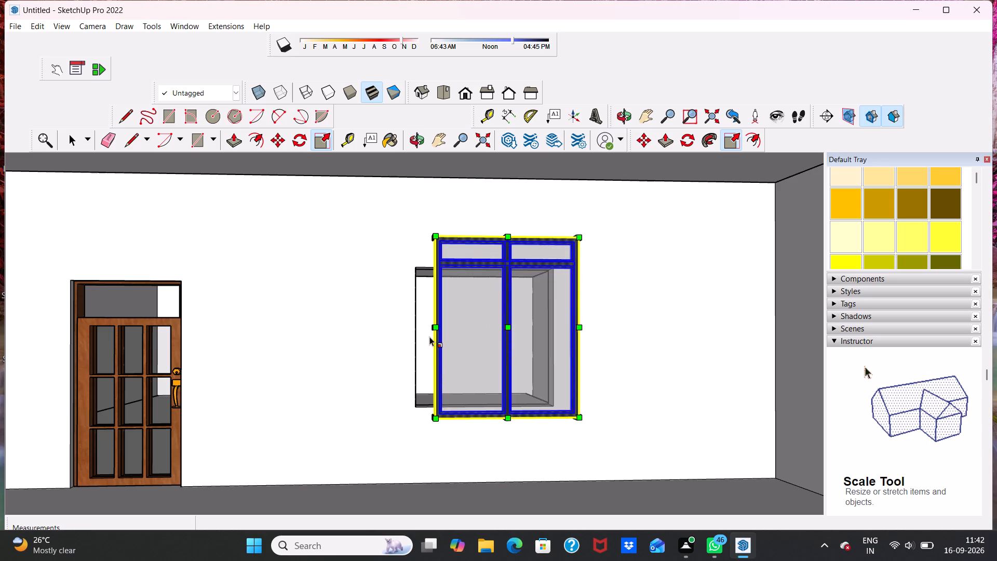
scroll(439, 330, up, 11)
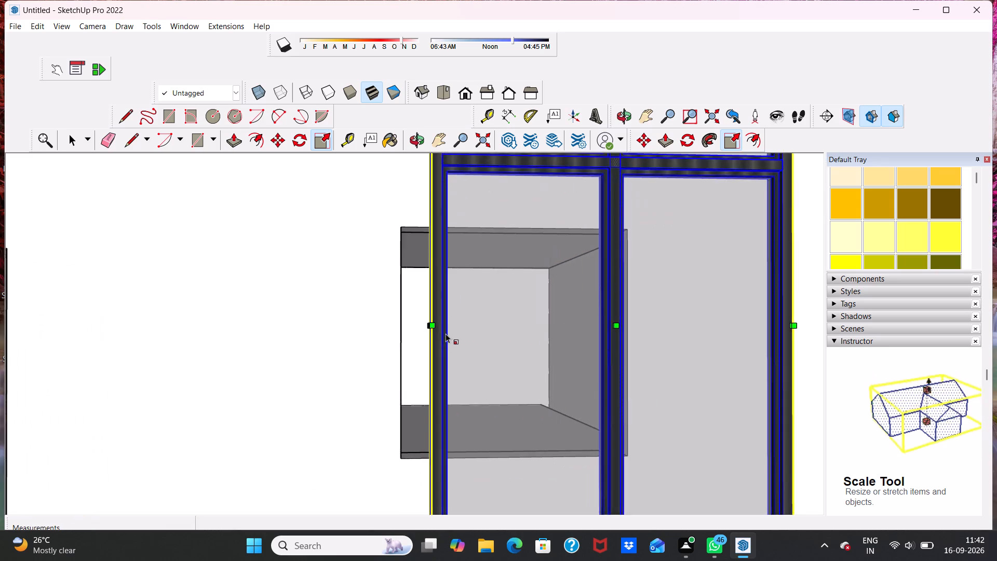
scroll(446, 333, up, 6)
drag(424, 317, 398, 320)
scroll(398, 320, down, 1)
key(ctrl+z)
Widen the window along the red axis by extending its door-side edge toward the wall opening.
middle_drag(398, 325, 432, 335)
scroll(432, 335, up, 1)
scroll(431, 336, down, 7)
scroll(581, 371, up, 4)
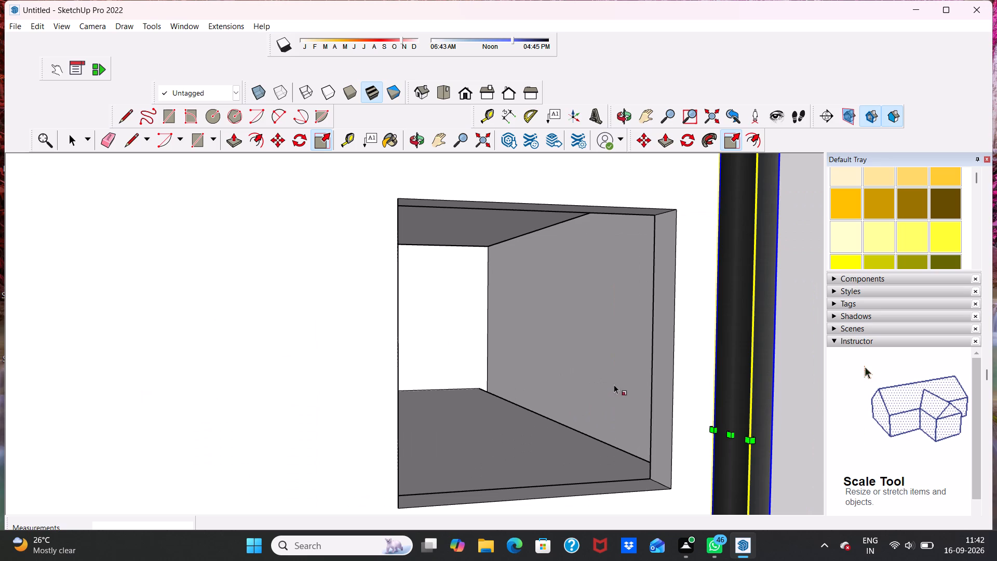
drag(734, 435, 702, 435)
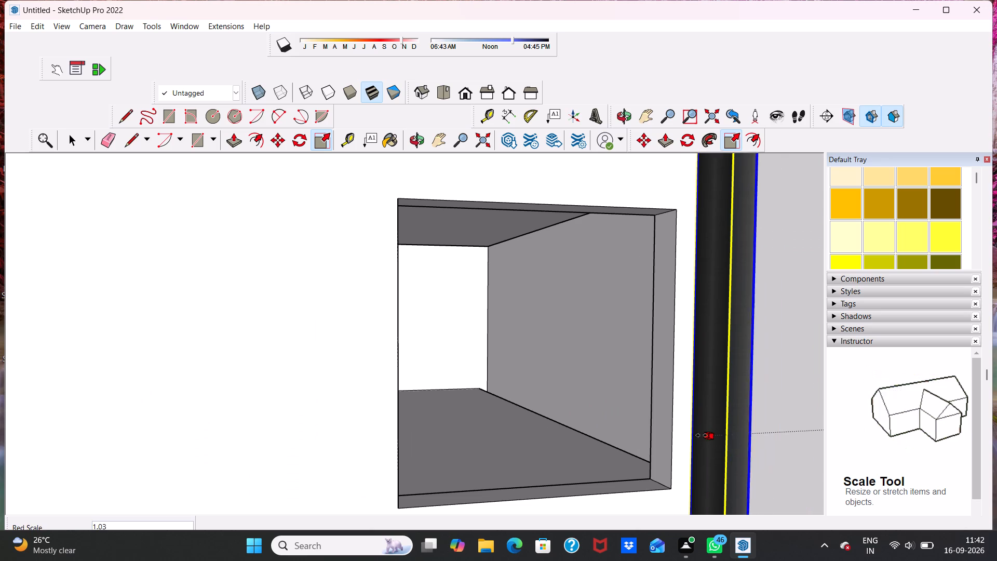
drag(702, 435, 605, 434)
scroll(558, 406, down, 11)
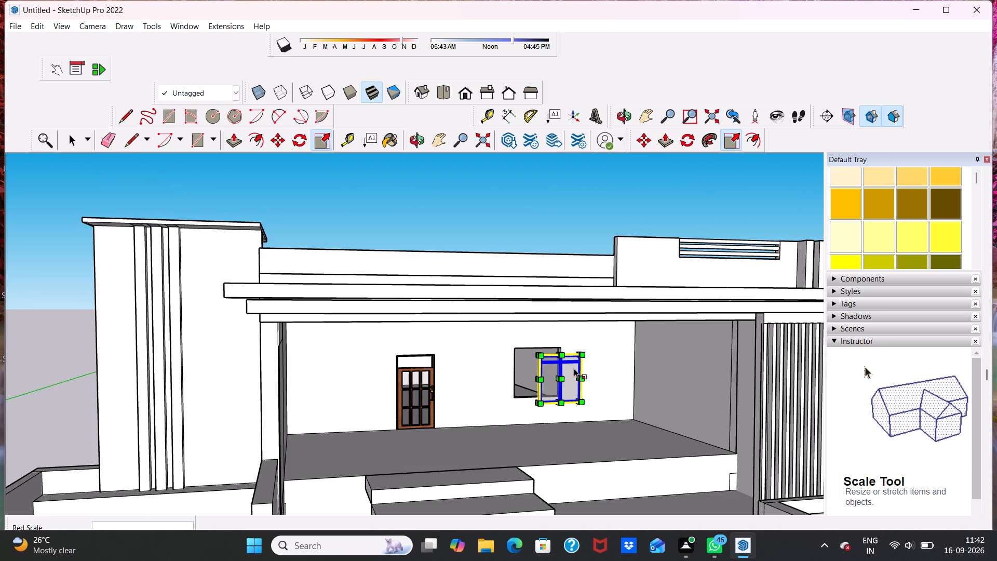
scroll(574, 368, up, 13)
key(space)
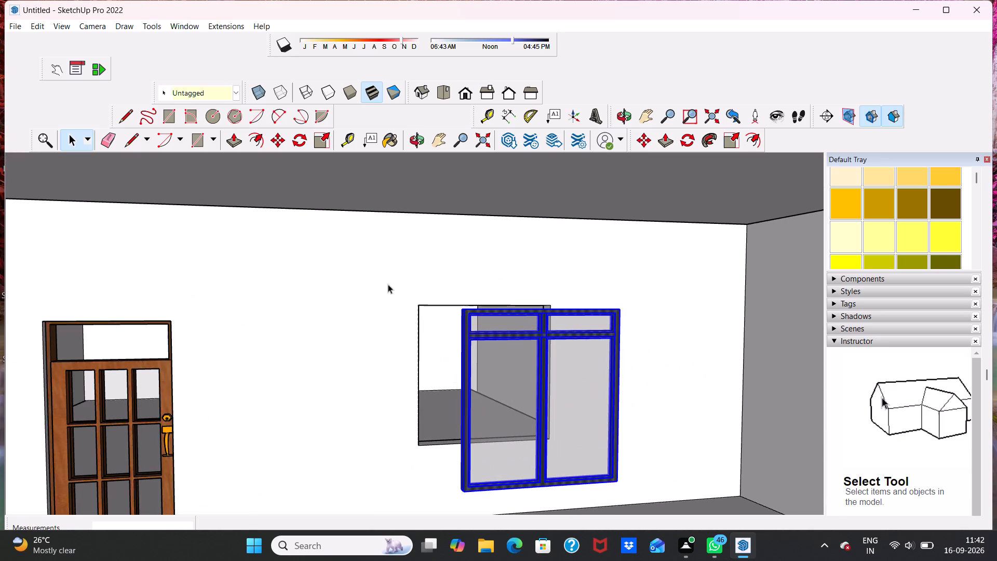
Move the imported window so its lower door-side corner meets the matching corner of the wall opening.
click(276, 142)
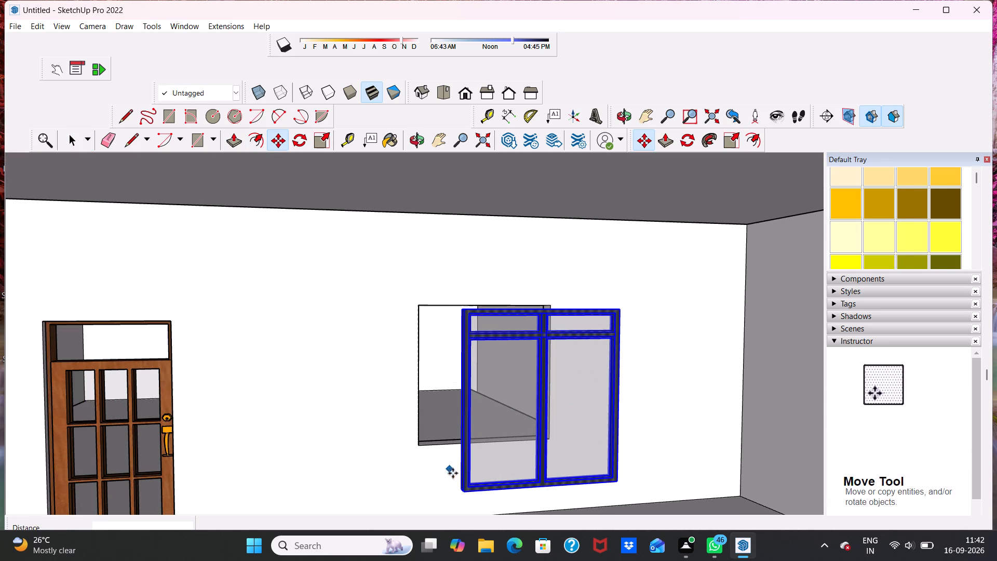
drag(465, 491, 422, 434)
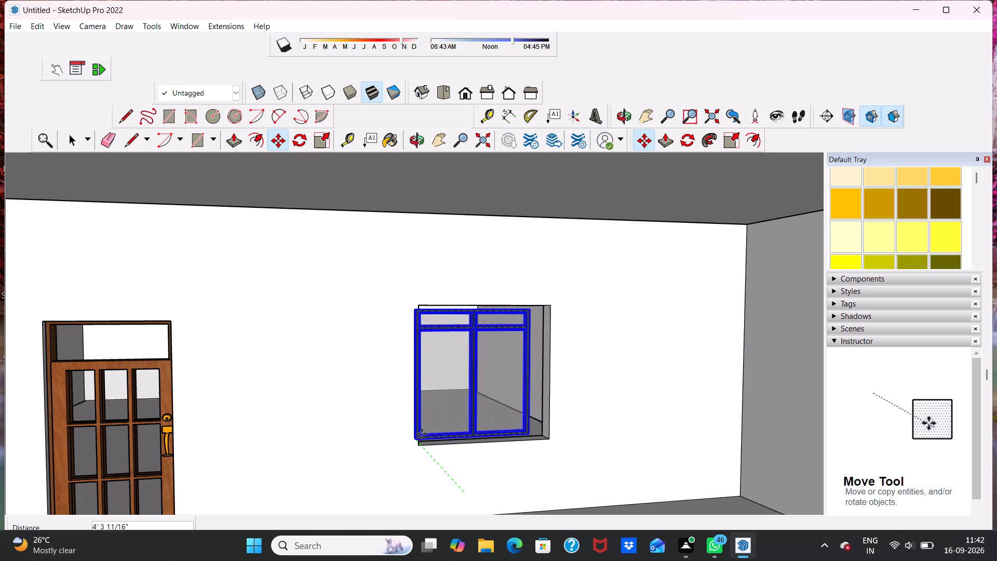
drag(422, 434, 430, 441)
scroll(430, 440, up, 4)
drag(430, 441, 419, 444)
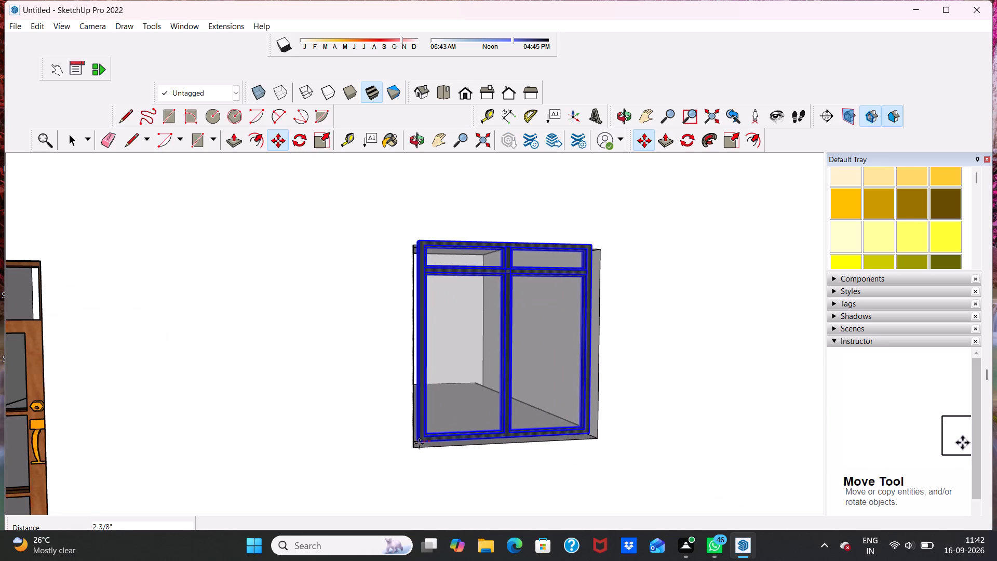
drag(419, 444, 417, 446)
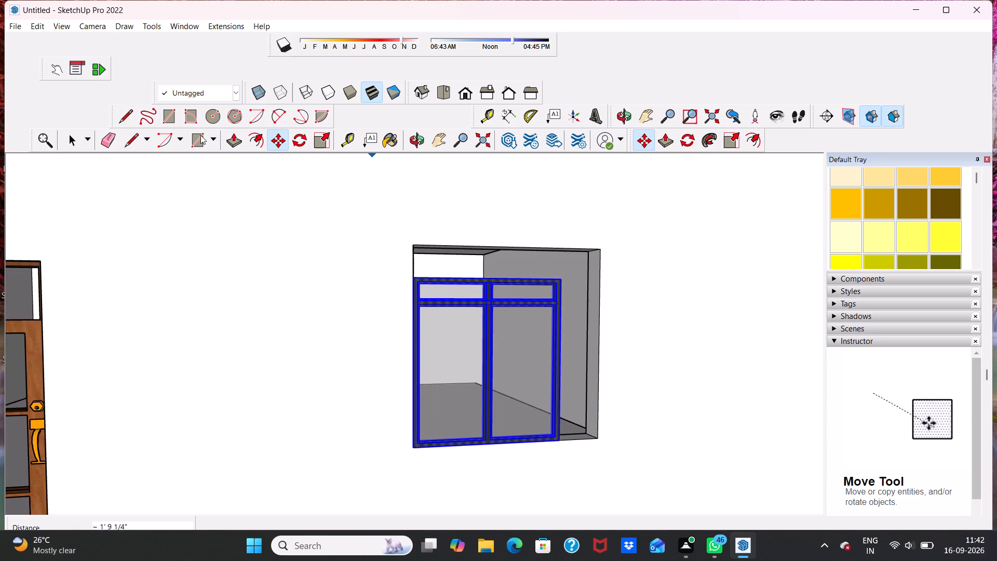
Scale the window up uniformly by about 1.18 from its upper far corner toward the top of the wall opening.
click(260, 139)
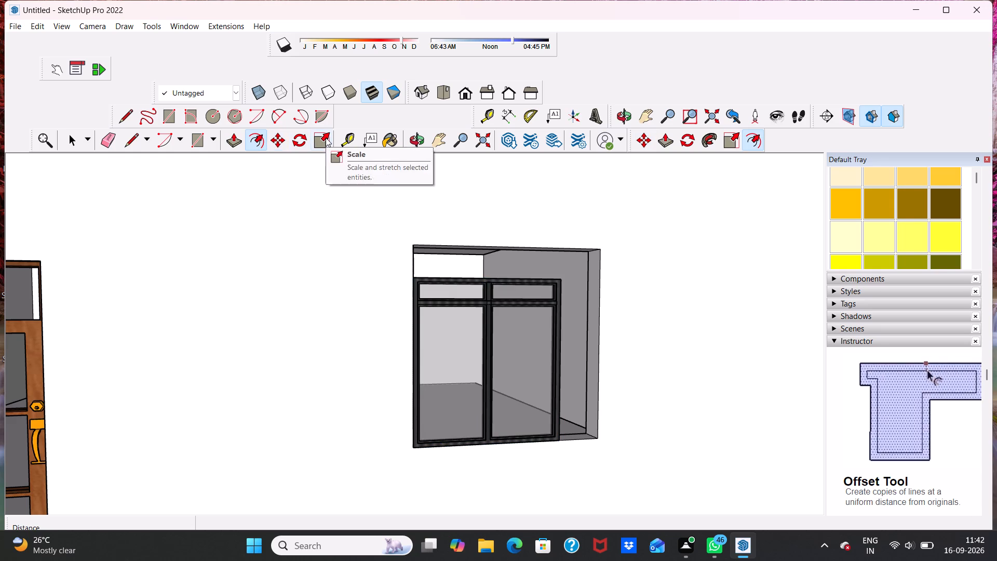
click(326, 138)
key(space)
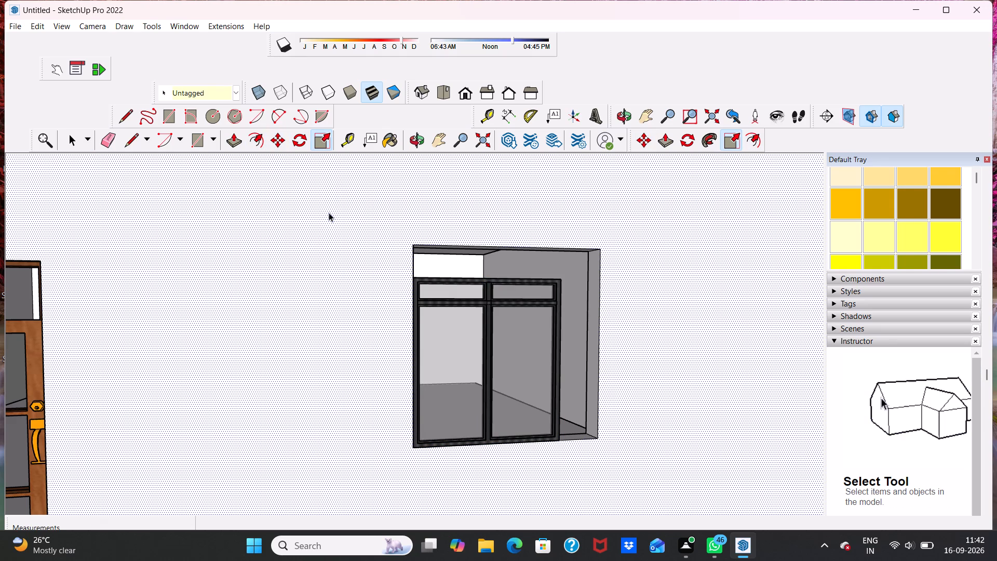
key(space)
double_click(472, 328)
click(472, 328)
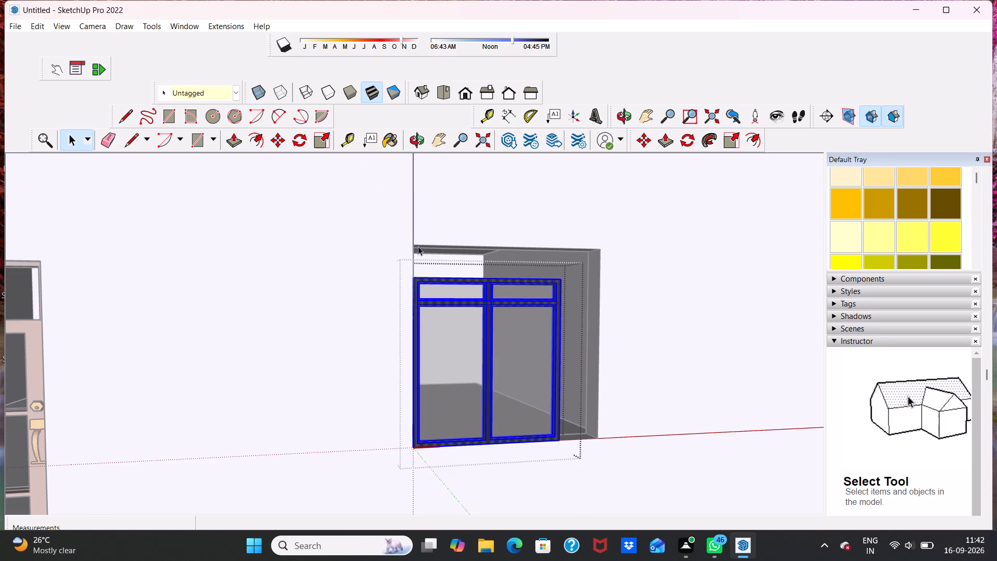
click(326, 140)
scroll(538, 296, up, 3)
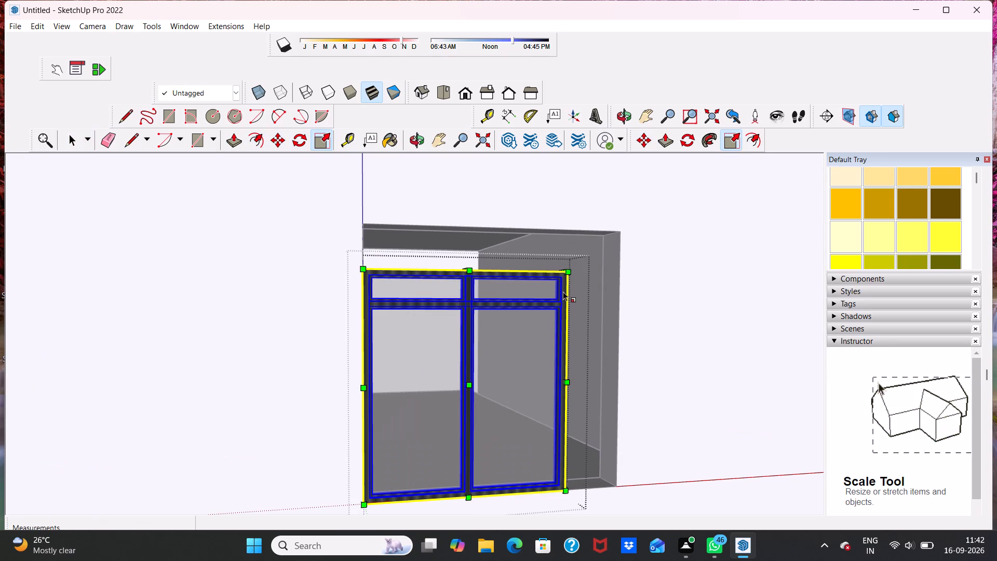
drag(572, 270, 581, 260)
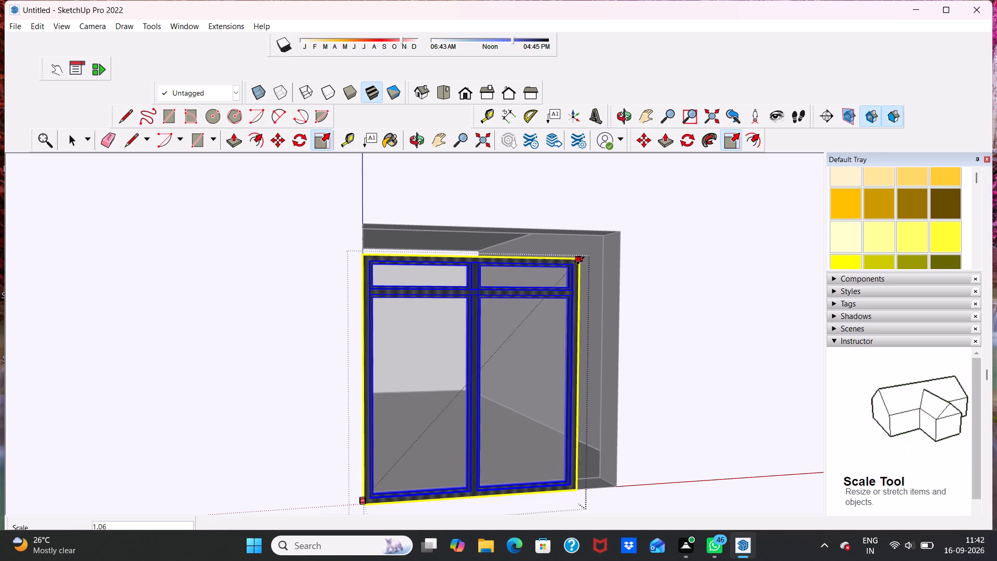
drag(581, 260, 614, 241)
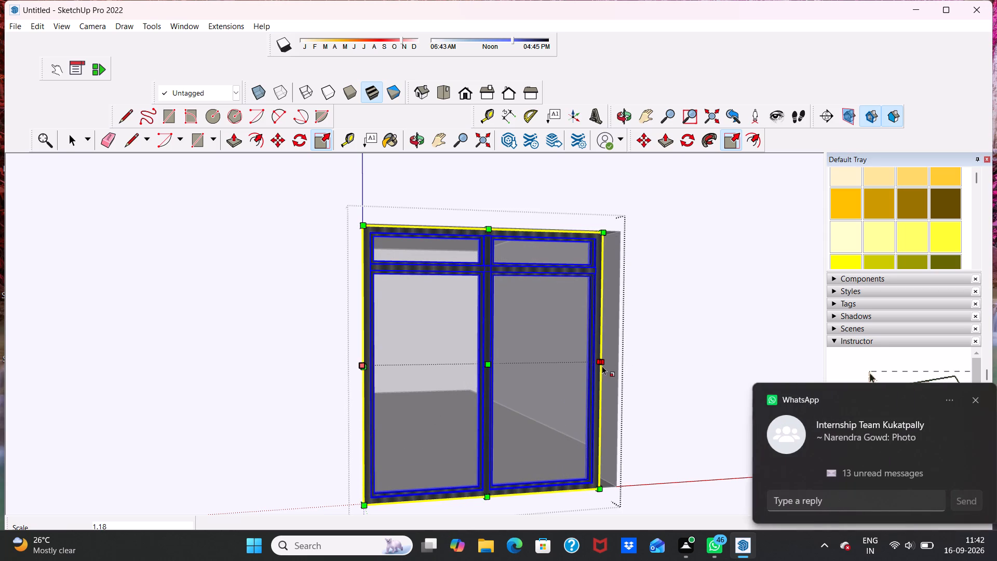
Stretch the window's far edge and adjust its lower far corner to fill the wall opening, then leave group editing.
drag(598, 362, 608, 357)
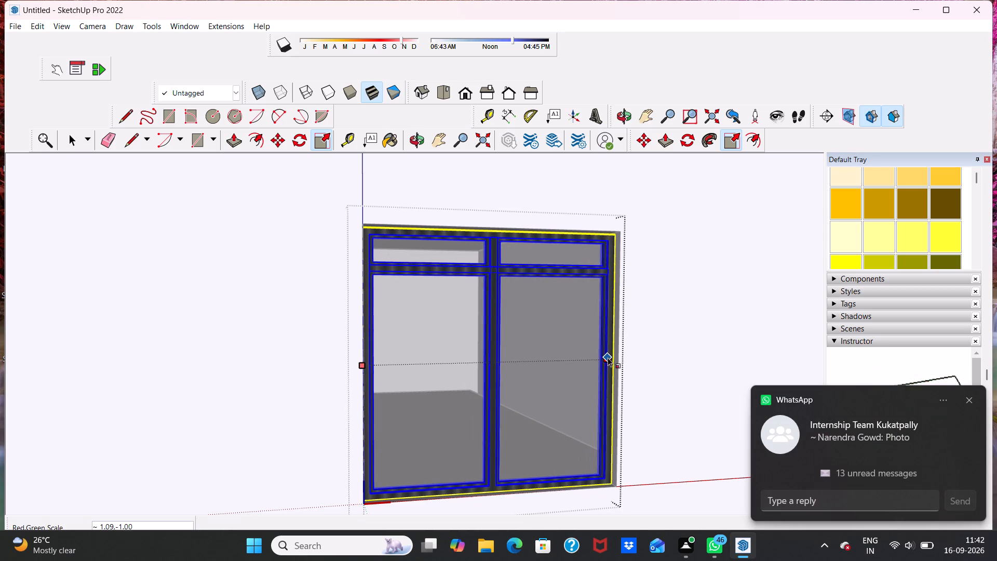
drag(608, 357, 609, 356)
scroll(623, 405, up, 4)
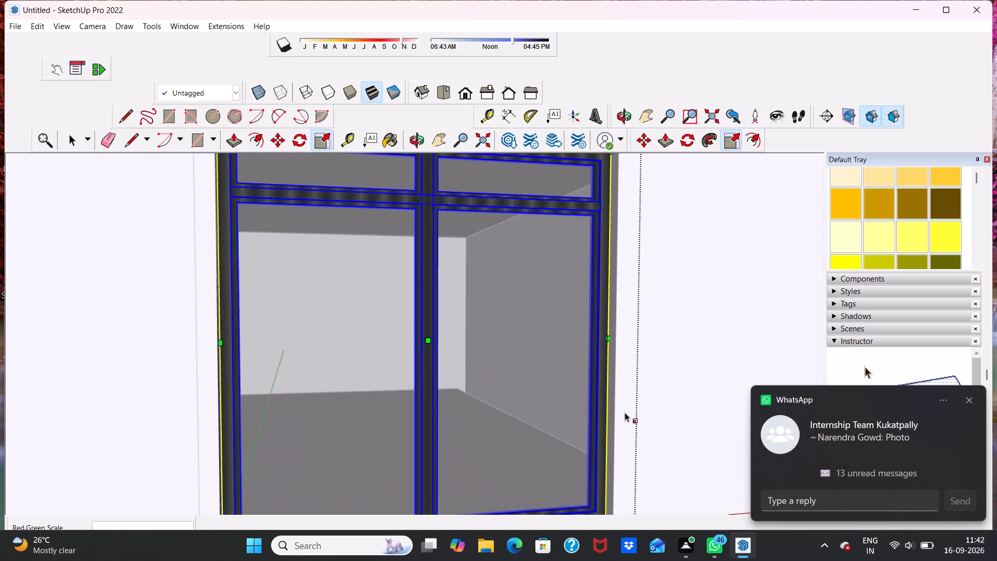
scroll(622, 412, up, 4)
scroll(592, 443, up, 1)
scroll(565, 404, down, 7)
scroll(601, 496, up, 2)
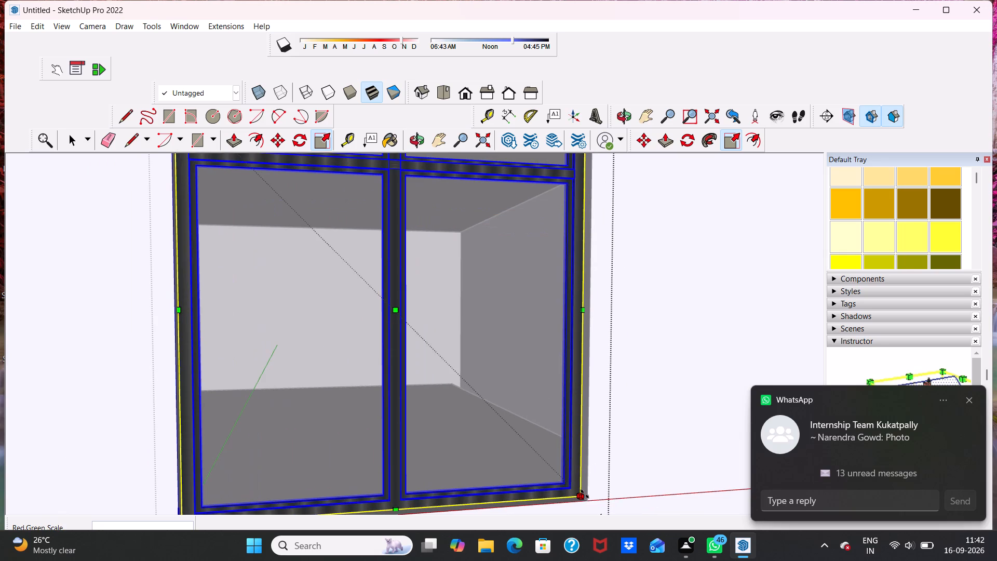
drag(585, 500, 594, 502)
scroll(580, 483, down, 2)
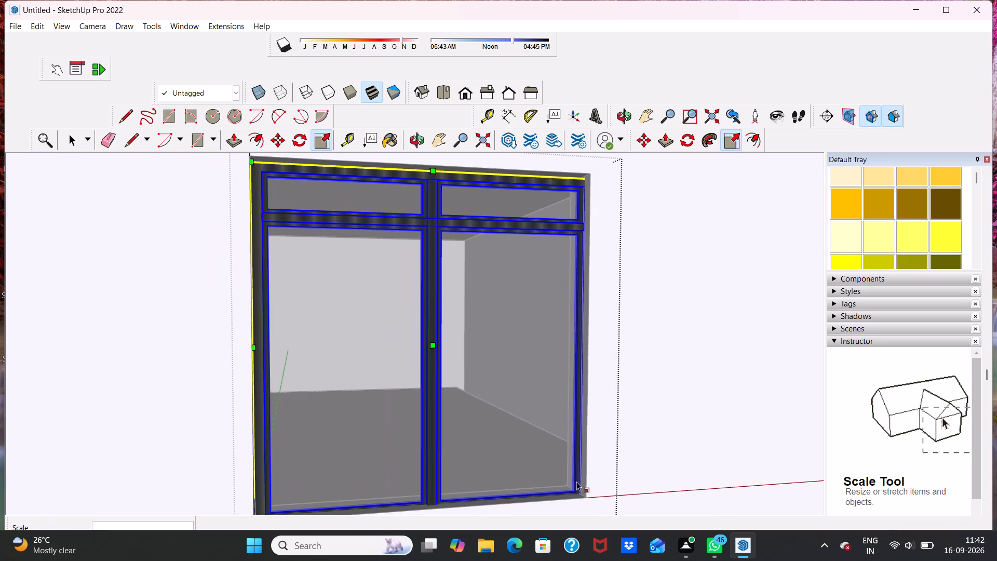
key(space)
key(space)
key(space)
scroll(376, 393, down, 11)
scroll(546, 354, down, 3)
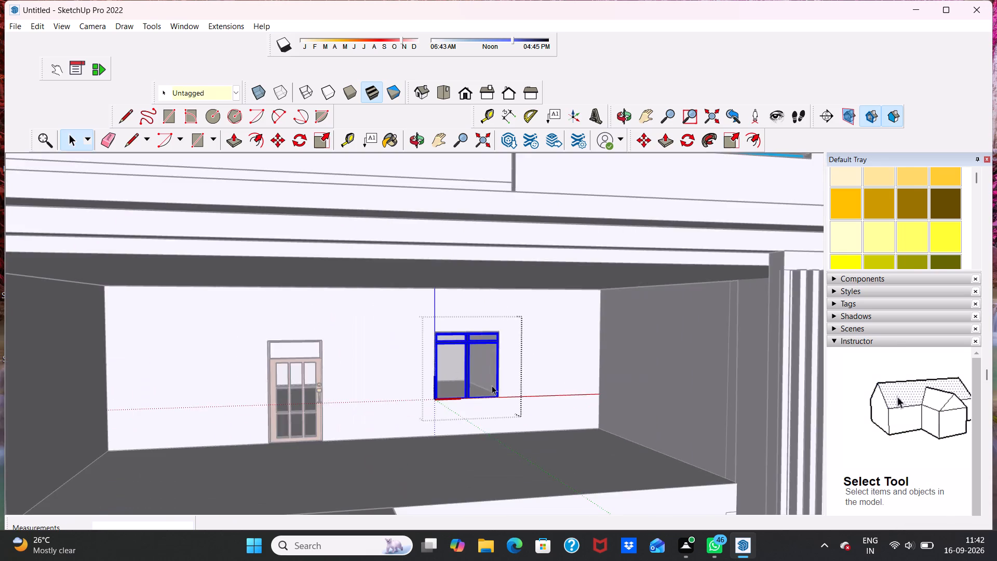
scroll(492, 385, down, 13)
double_click(628, 326)
Examine the window's fit in the front wall up close and the overall house front from several angles.
scroll(475, 385, up, 6)
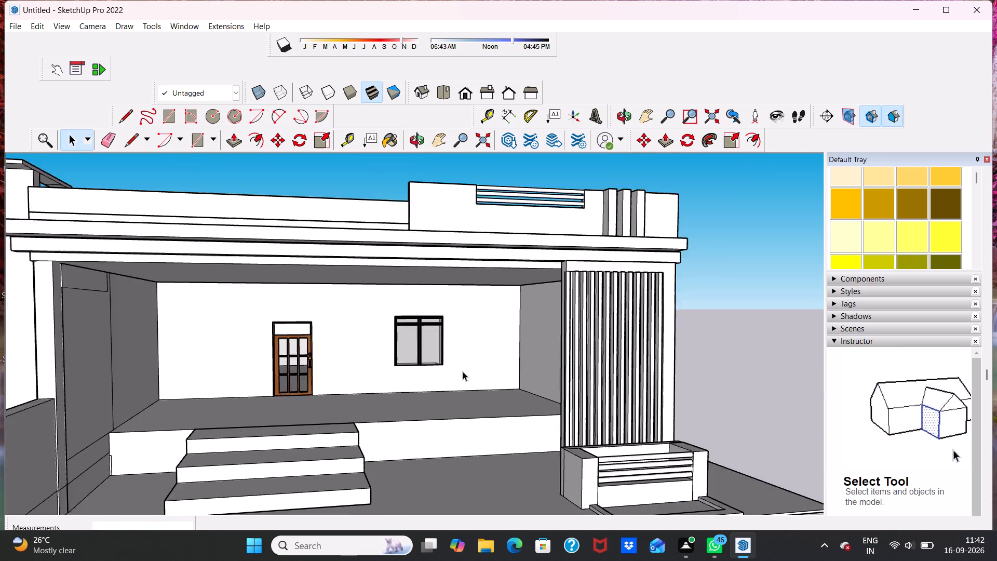
scroll(463, 371, up, 4)
middle_drag(428, 350, 417, 385)
scroll(414, 380, up, 5)
scroll(363, 393, up, 1)
middle_drag(363, 393, 381, 314)
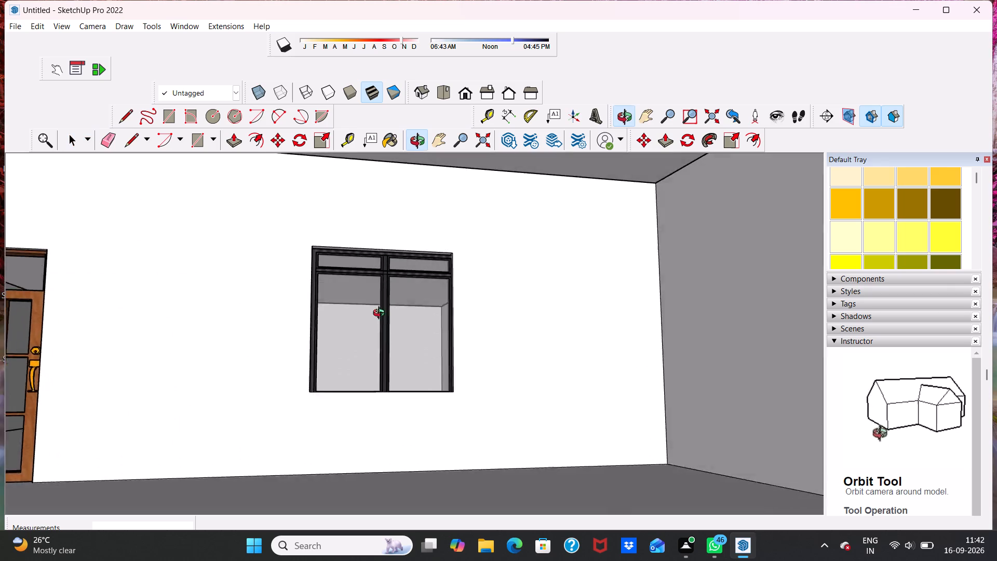
middle_drag(381, 314, 386, 308)
scroll(387, 308, up, 1)
scroll(390, 336, down, 10)
middle_drag(421, 375, 399, 439)
scroll(393, 419, up, 1)
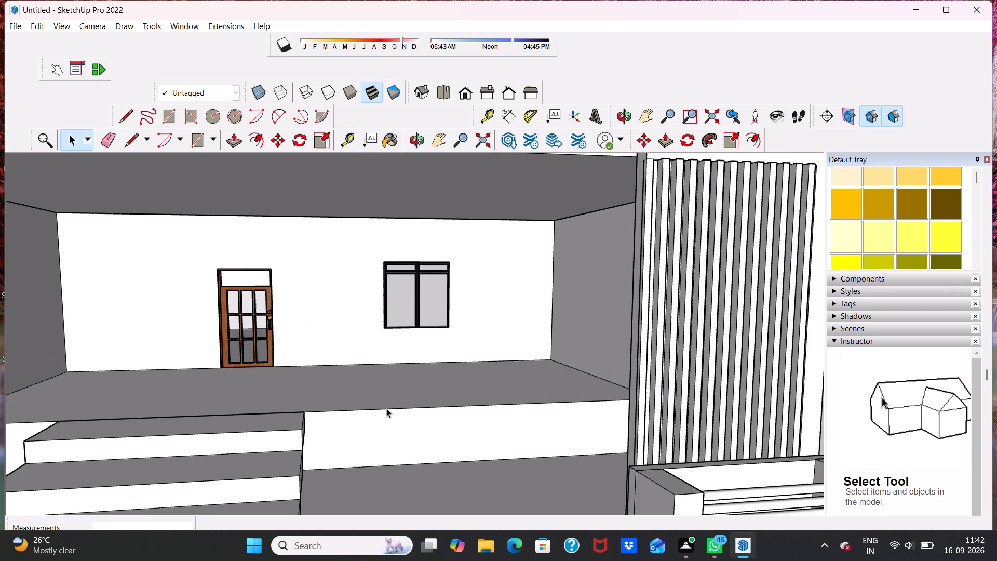
middle_drag(375, 389, 387, 359)
scroll(386, 358, up, 1)
scroll(384, 354, down, 7)
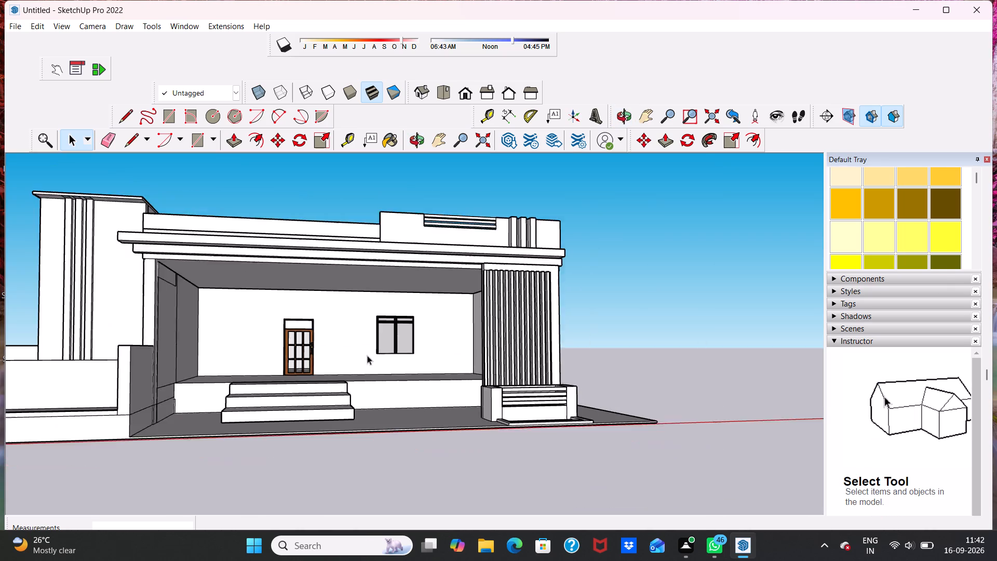
scroll(367, 356, down, 5)
middle_drag(369, 363, 355, 419)
scroll(365, 367, up, 4)
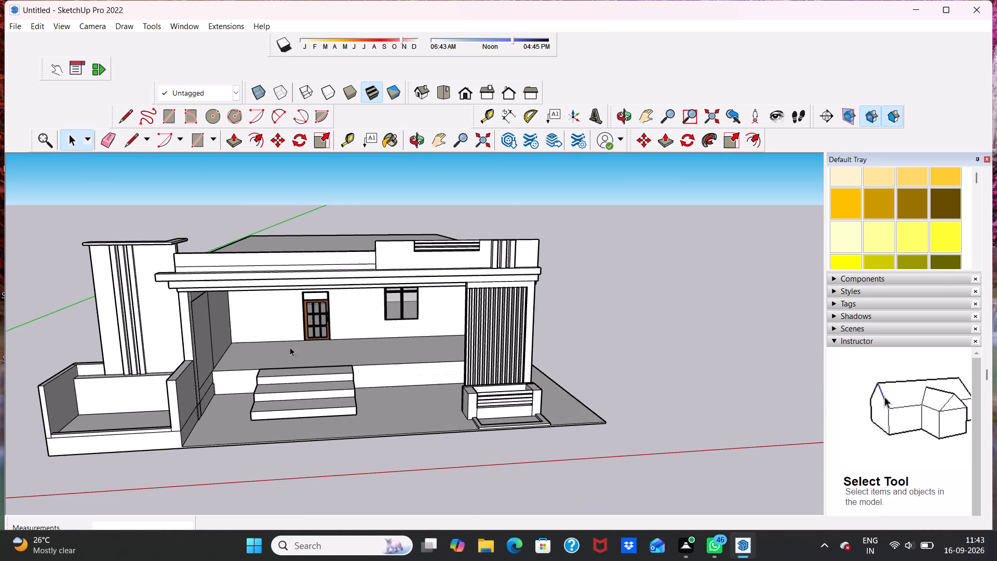
Paint the porch's back wall and both side walls with the orange Color B03.
scroll(163, 354, up, 5)
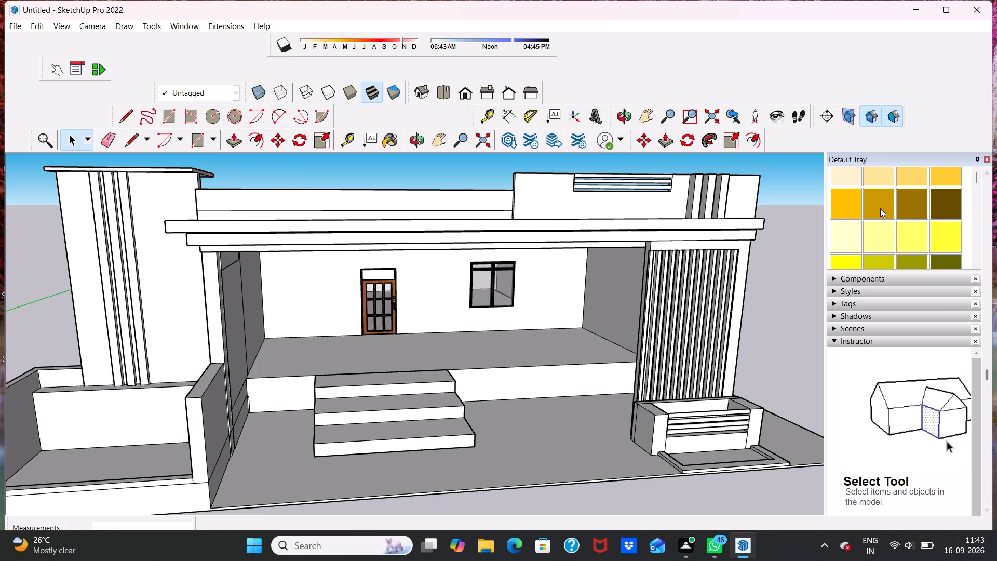
scroll(878, 205, up, 3)
click(905, 220)
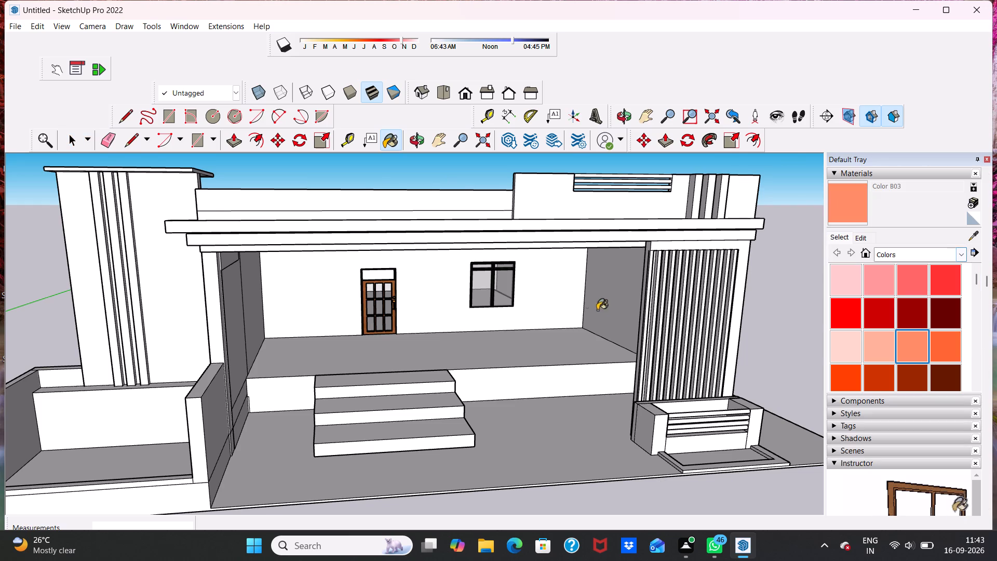
scroll(563, 293, up, 1)
click(561, 289)
scroll(524, 309, up, 4)
scroll(447, 345, down, 1)
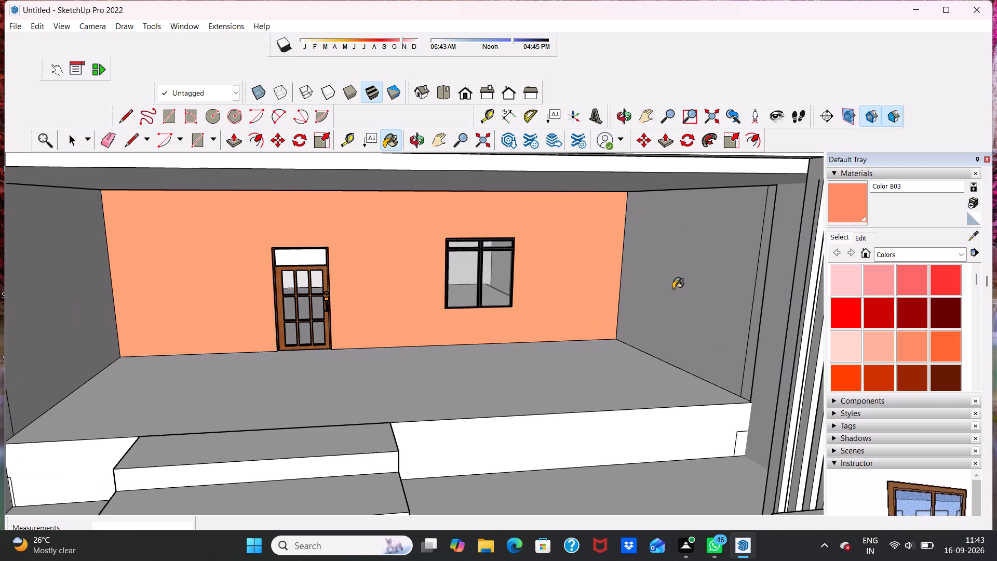
click(673, 288)
scroll(564, 299, down, 5)
middle_drag(541, 313, 324, 328)
scroll(320, 318, up, 2)
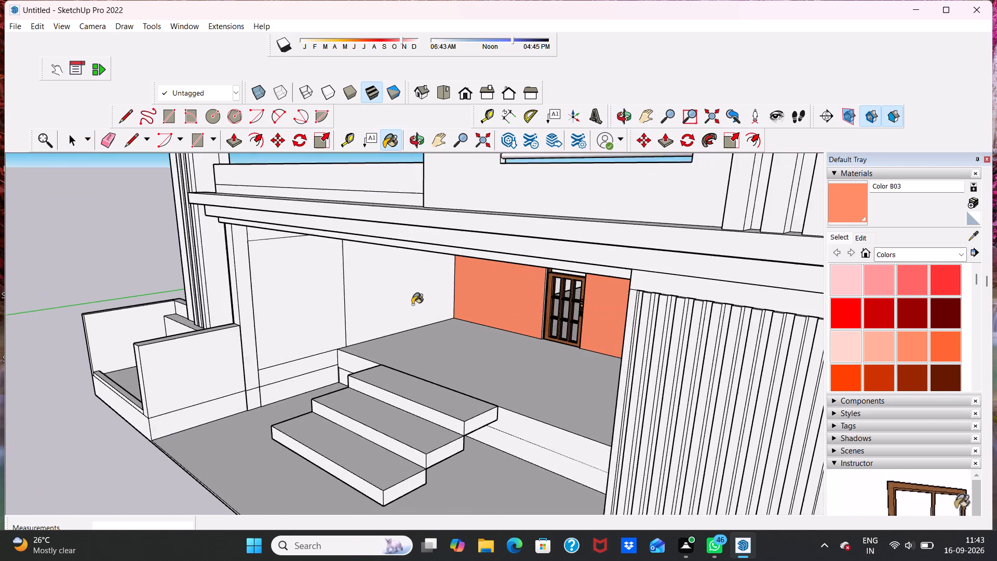
scroll(412, 304, up, 1)
click(393, 296)
key(space)
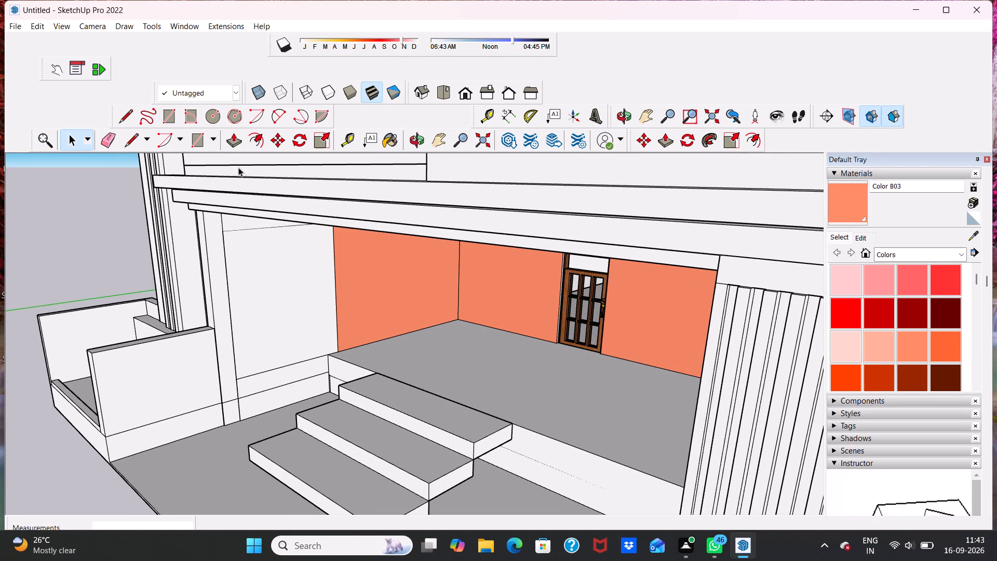
Erase the vertical dividing edge and the horizontal base lines on the porch's door-side side wall and adjoining low wall.
click(106, 142)
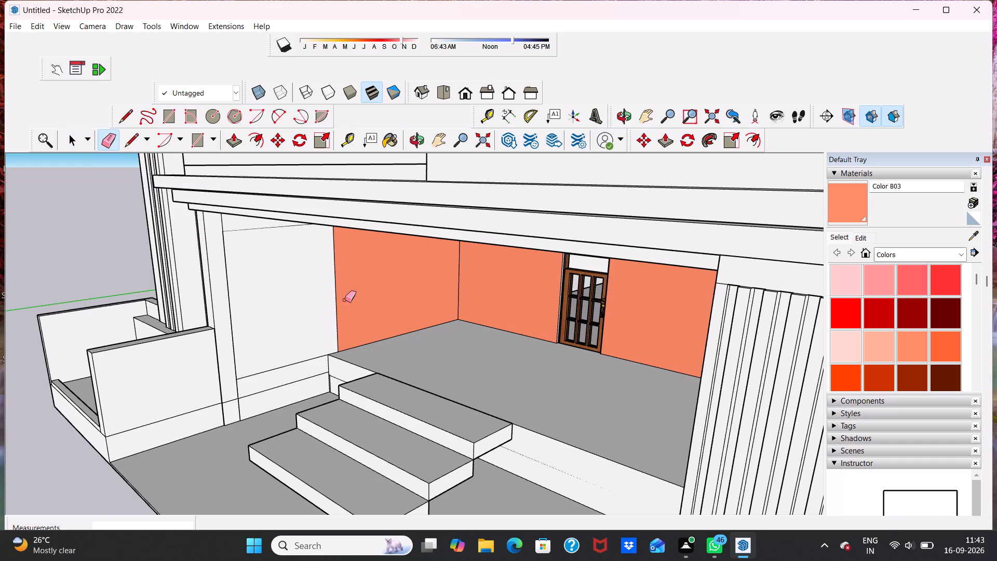
click(337, 297)
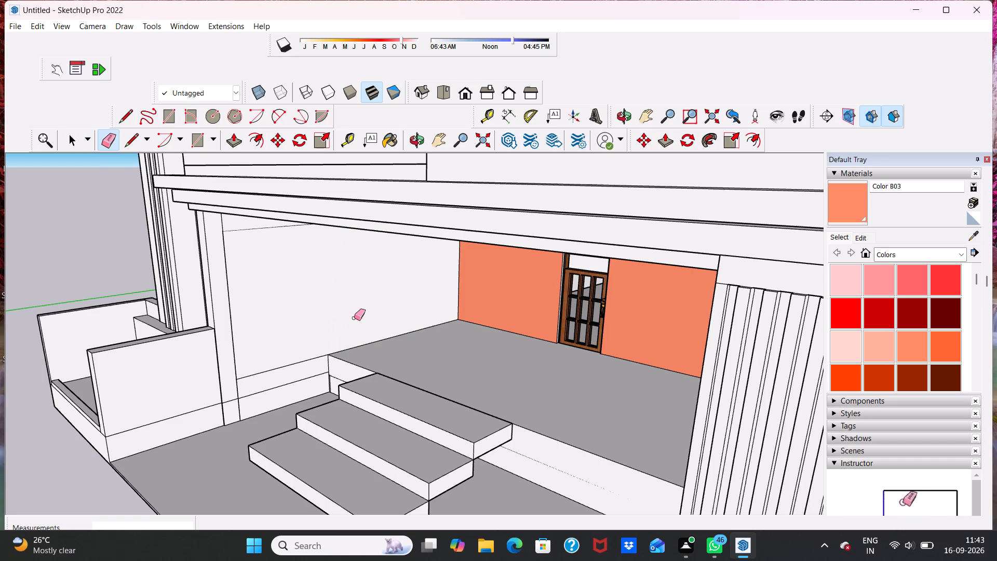
scroll(366, 320, down, 1)
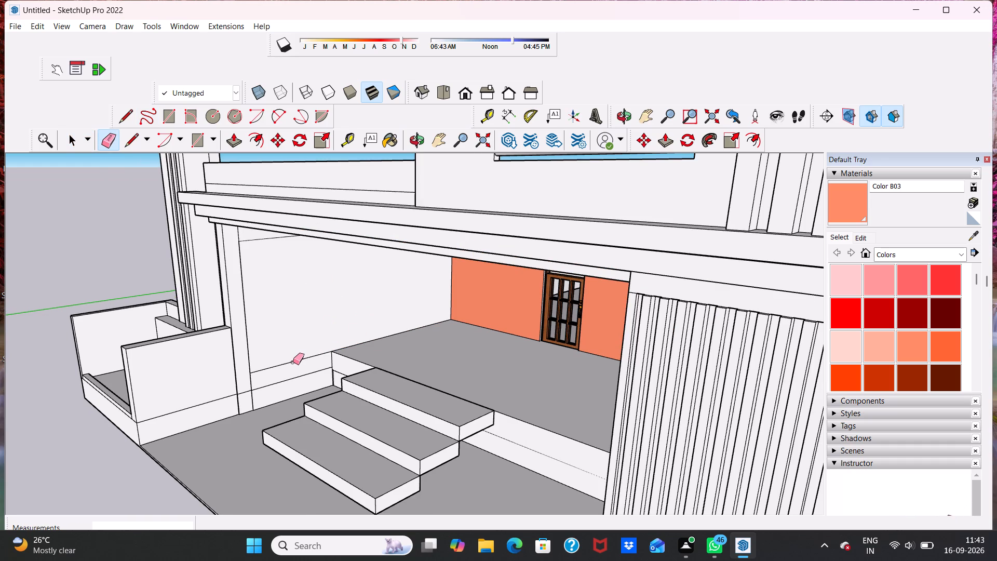
click(293, 362)
click(291, 379)
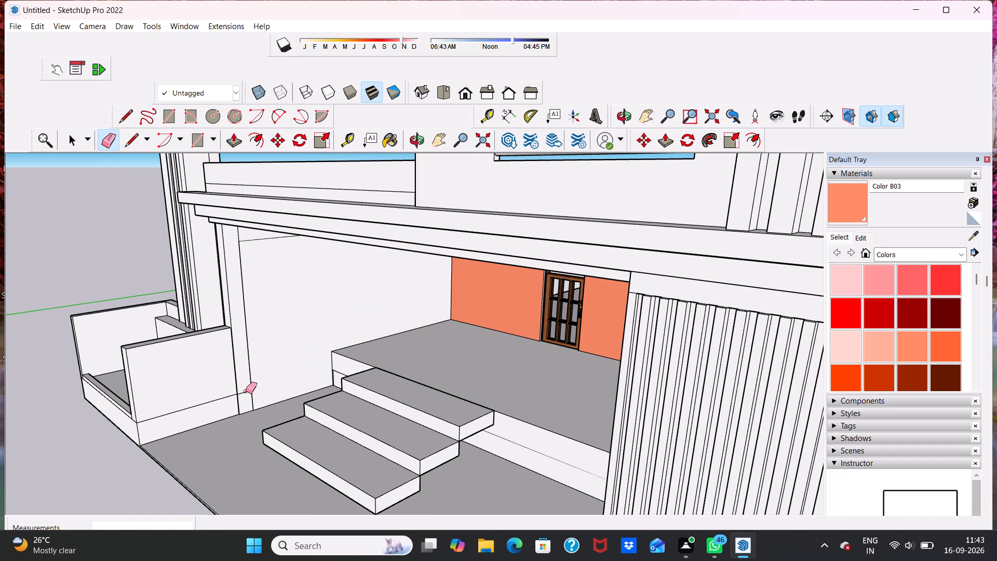
click(246, 391)
click(220, 400)
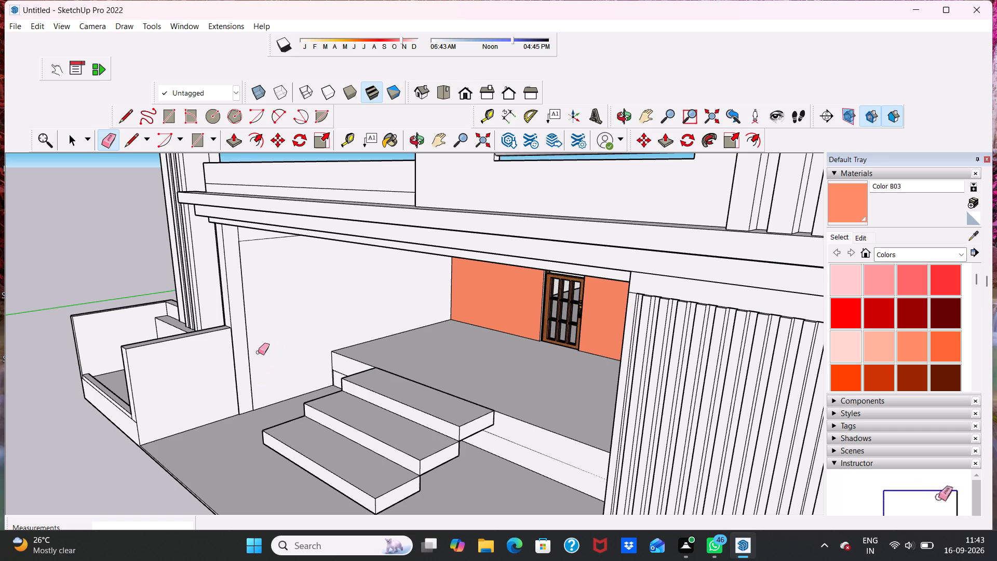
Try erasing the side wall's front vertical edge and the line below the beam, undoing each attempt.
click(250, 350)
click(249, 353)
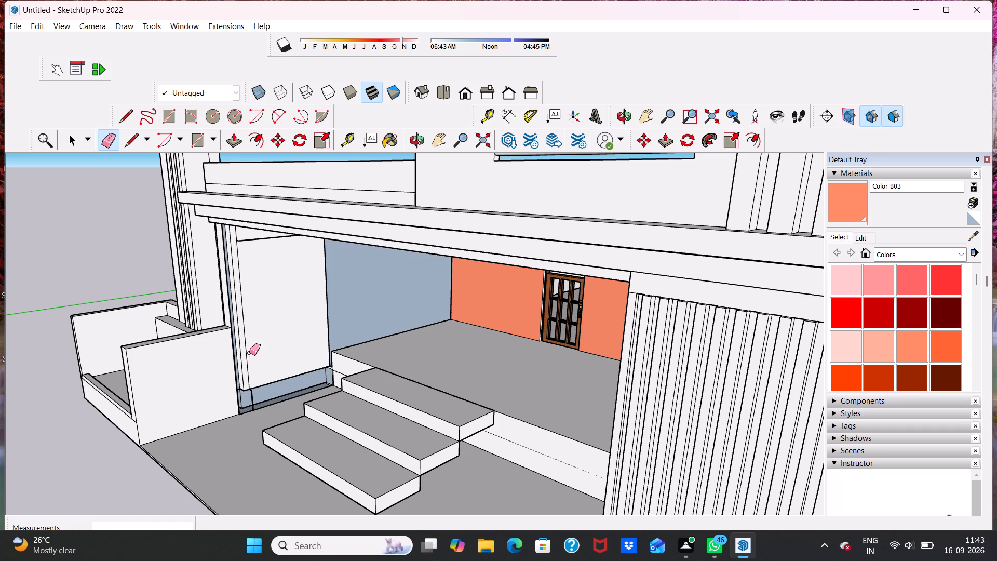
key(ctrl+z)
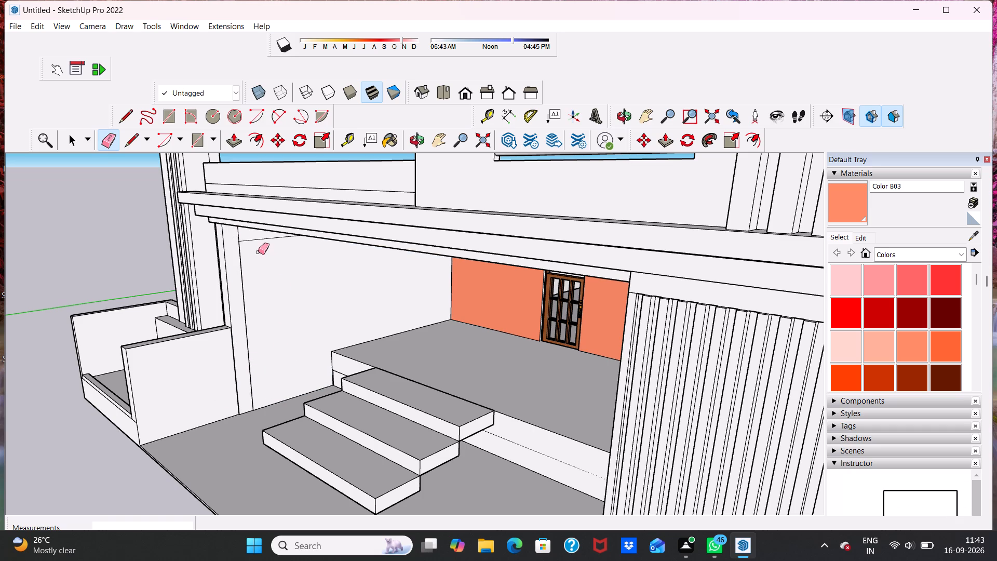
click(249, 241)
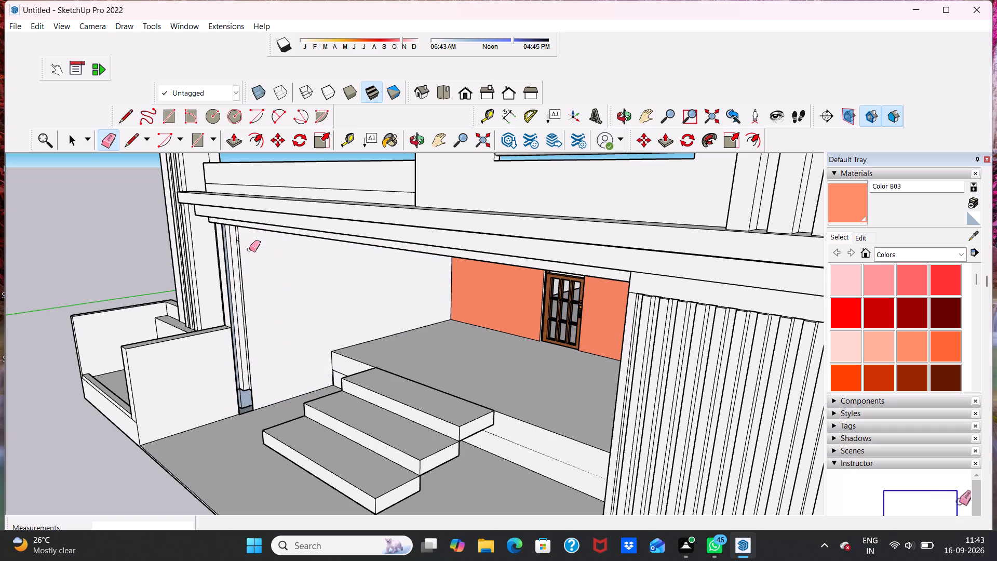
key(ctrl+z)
Examine the orange porch walls, ceiling and side wall edges from several angles.
middle_drag(261, 346, 383, 303)
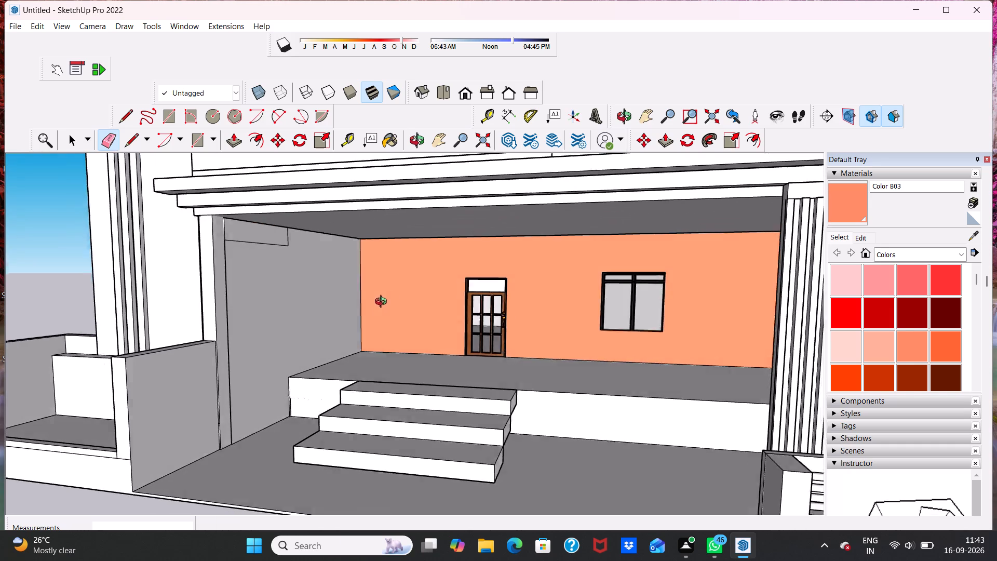
middle_drag(383, 303, 462, 301)
scroll(417, 278, up, 4)
scroll(260, 225, up, 3)
scroll(187, 216, down, 2)
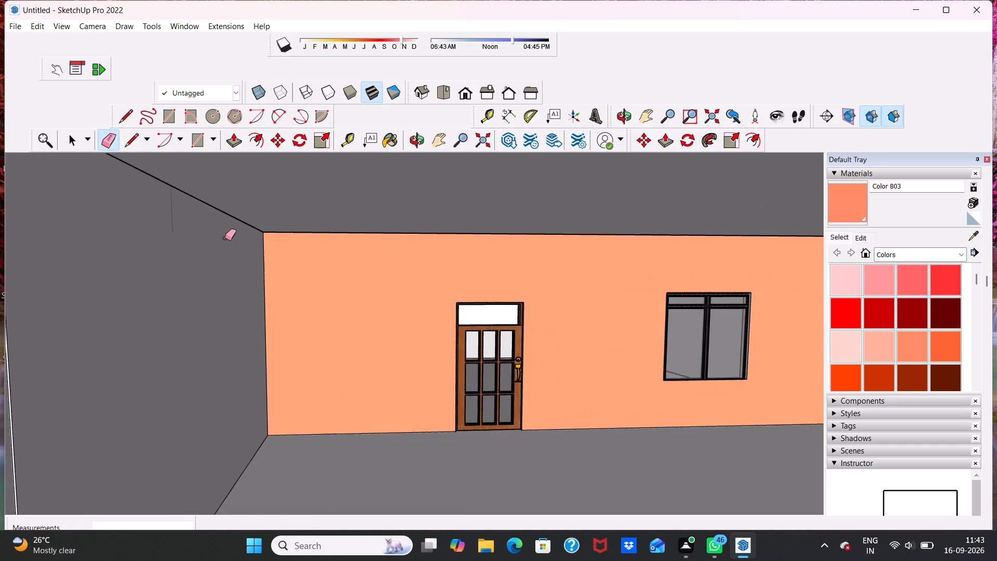
scroll(243, 256, down, 11)
middle_drag(538, 306, 580, 327)
scroll(570, 323, up, 5)
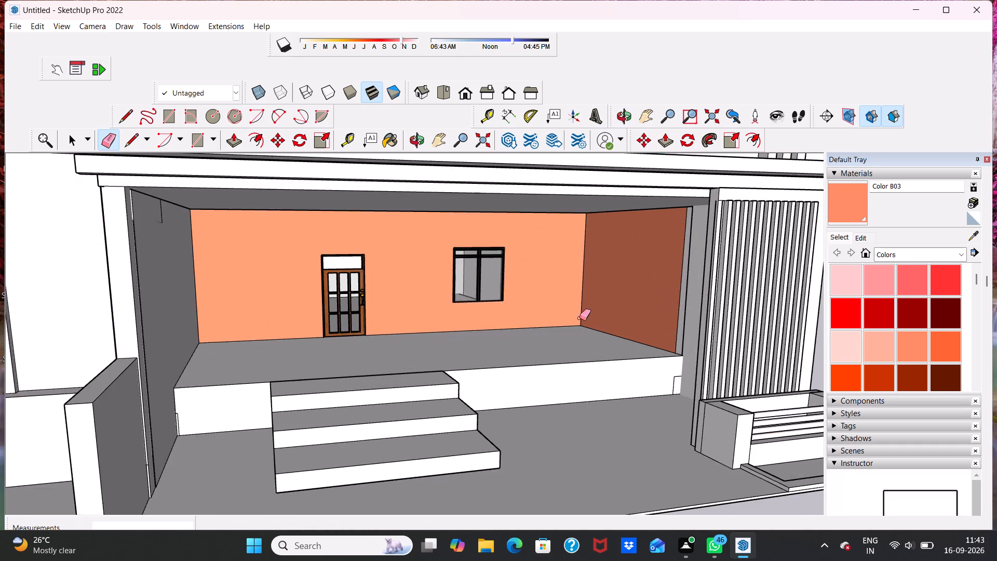
middle_drag(600, 322, 580, 285)
scroll(541, 295, down, 2)
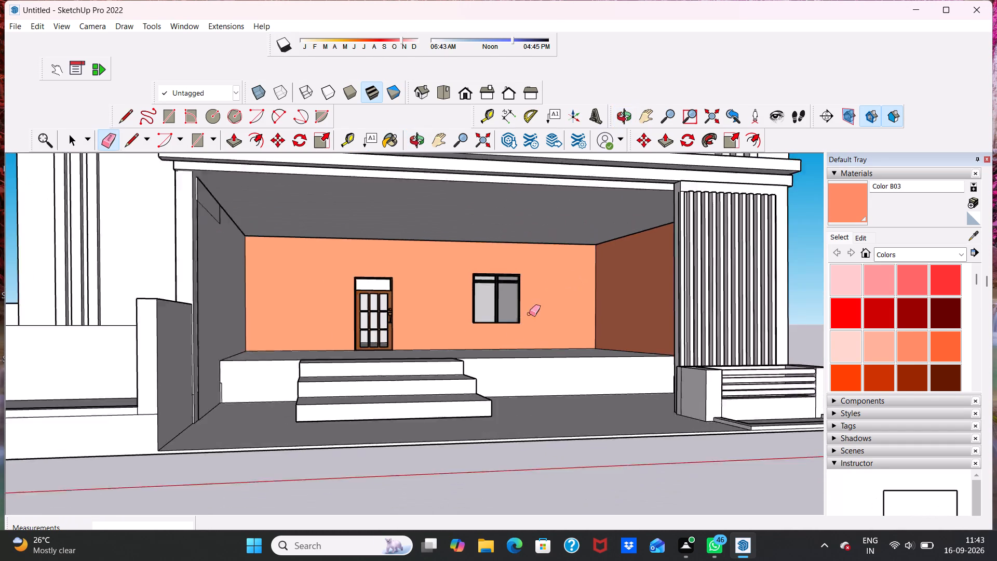
scroll(529, 314, down, 3)
key(space)
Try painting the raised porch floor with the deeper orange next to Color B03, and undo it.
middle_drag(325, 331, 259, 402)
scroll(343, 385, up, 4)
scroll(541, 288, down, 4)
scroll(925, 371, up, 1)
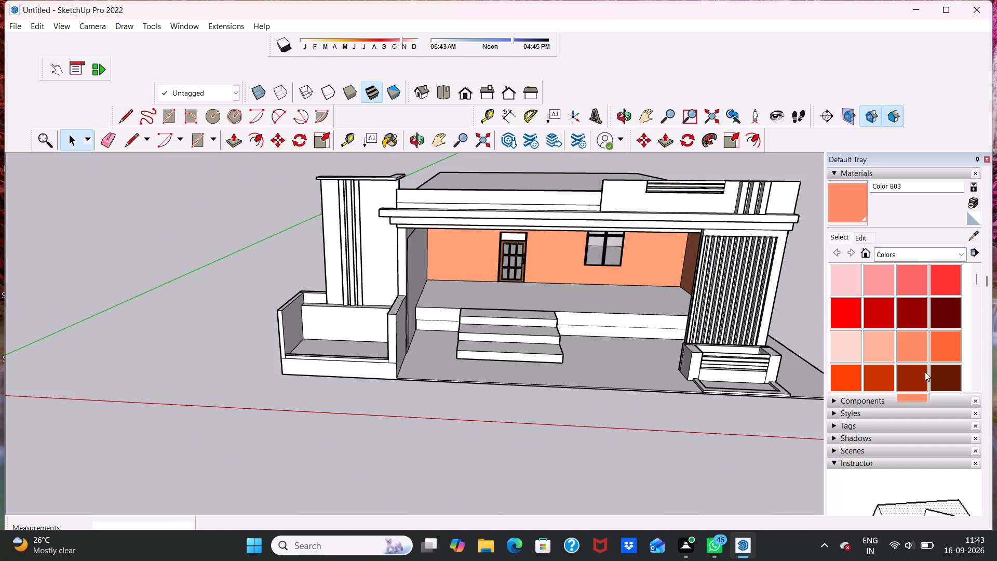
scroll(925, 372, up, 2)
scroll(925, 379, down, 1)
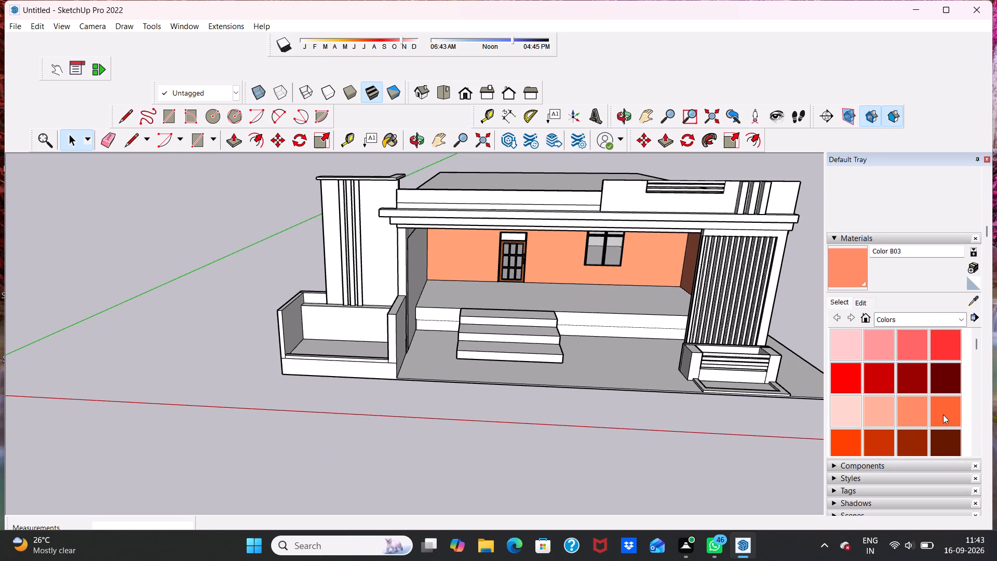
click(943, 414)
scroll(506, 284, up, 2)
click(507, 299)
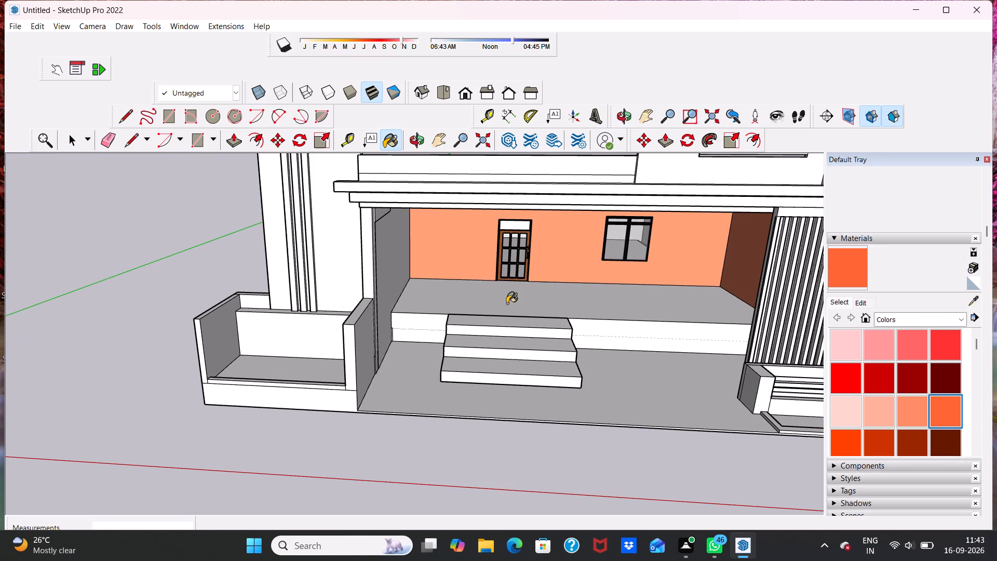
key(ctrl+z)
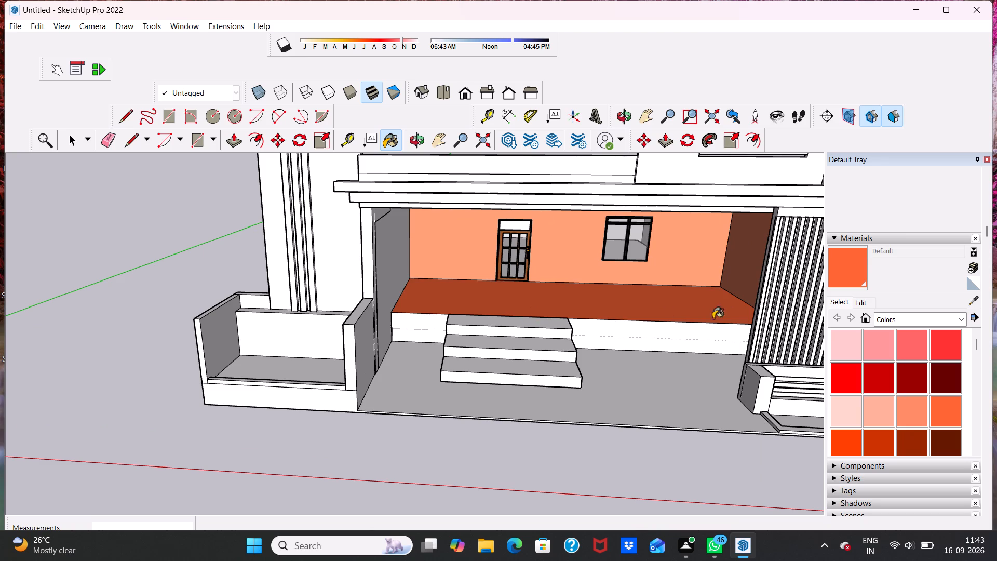
Paint the unpainted porch side wall on the door side with the orange Color B03.
click(915, 405)
middle_drag(668, 331, 643, 319)
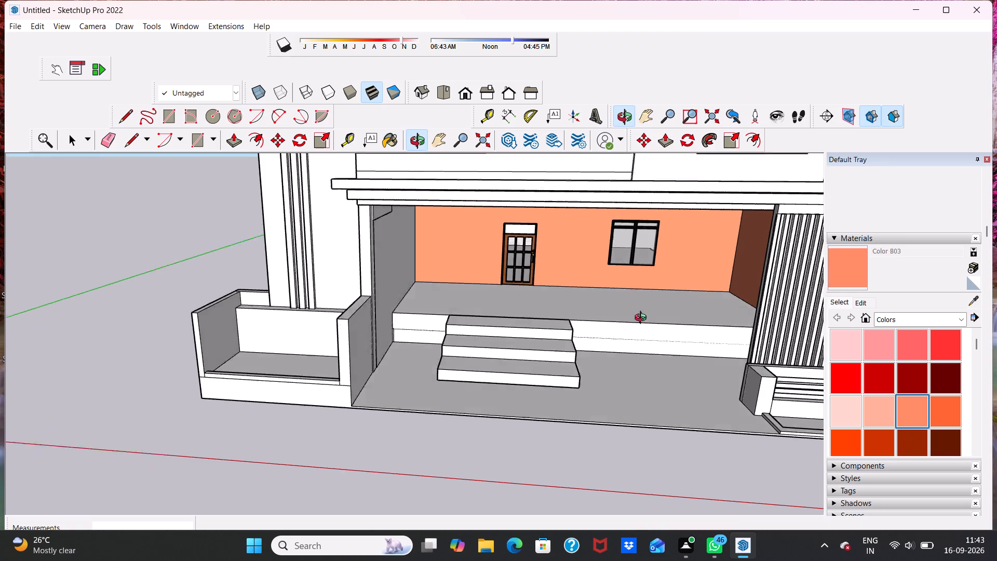
middle_drag(643, 319, 471, 298)
scroll(433, 283, up, 1)
click(432, 274)
scroll(444, 276, down, 1)
Examine the painted porch and the whole house front from both sides, above and eye level.
middle_drag(514, 273, 653, 283)
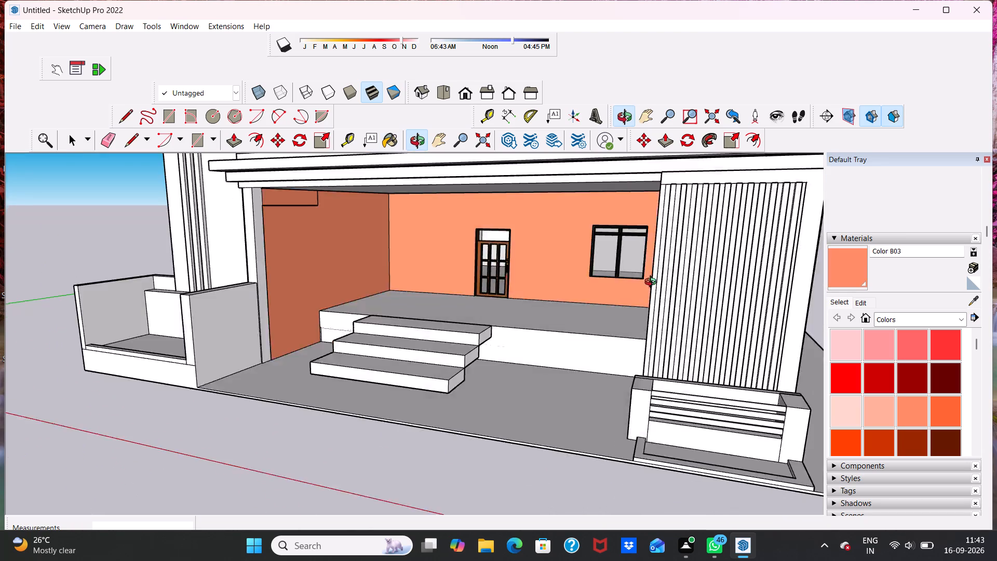
middle_drag(653, 283, 796, 274)
middle_drag(559, 290, 604, 303)
scroll(604, 303, down, 1)
scroll(449, 279, up, 2)
scroll(447, 279, down, 3)
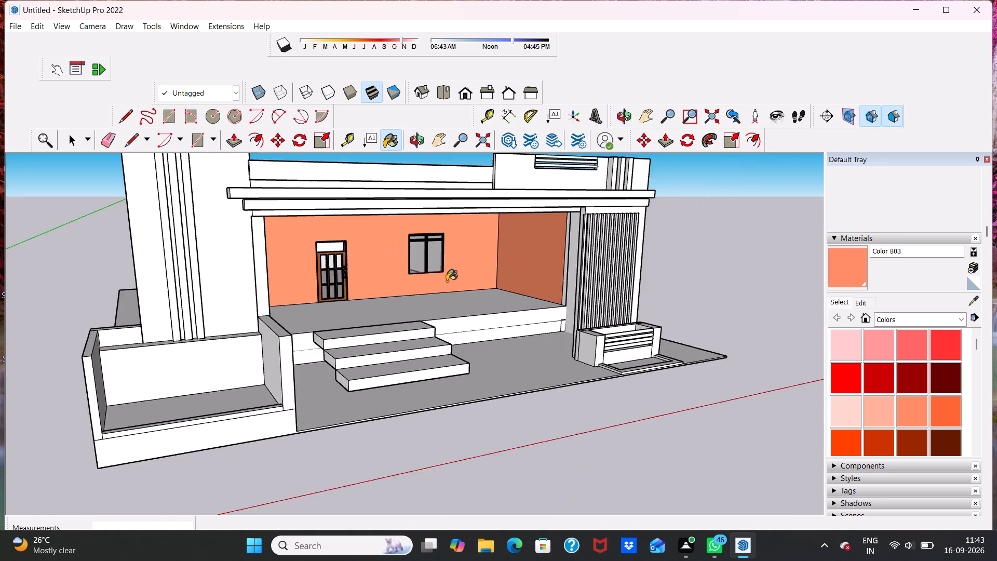
middle_drag(447, 281, 419, 316)
middle_drag(427, 311, 408, 324)
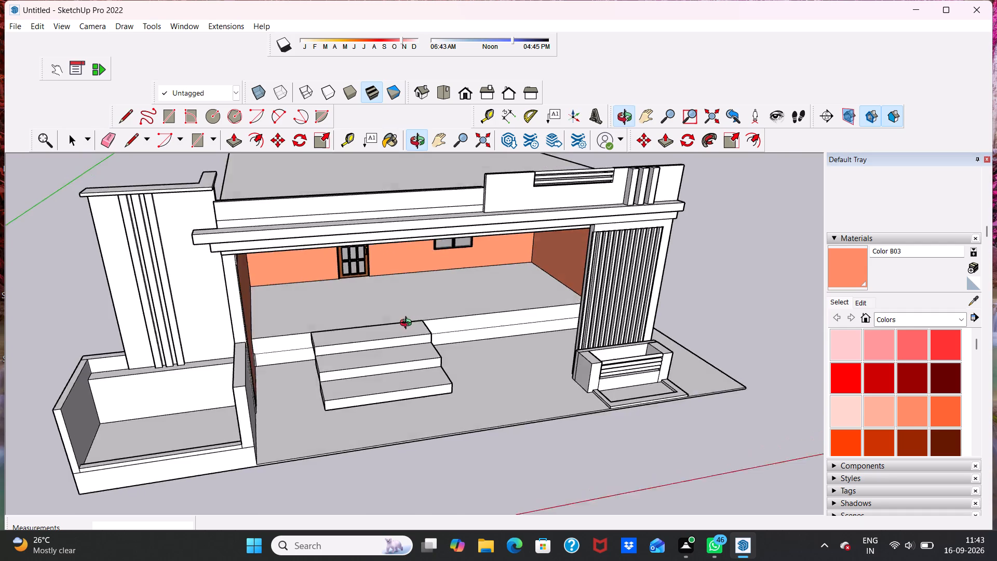
middle_drag(408, 324, 381, 237)
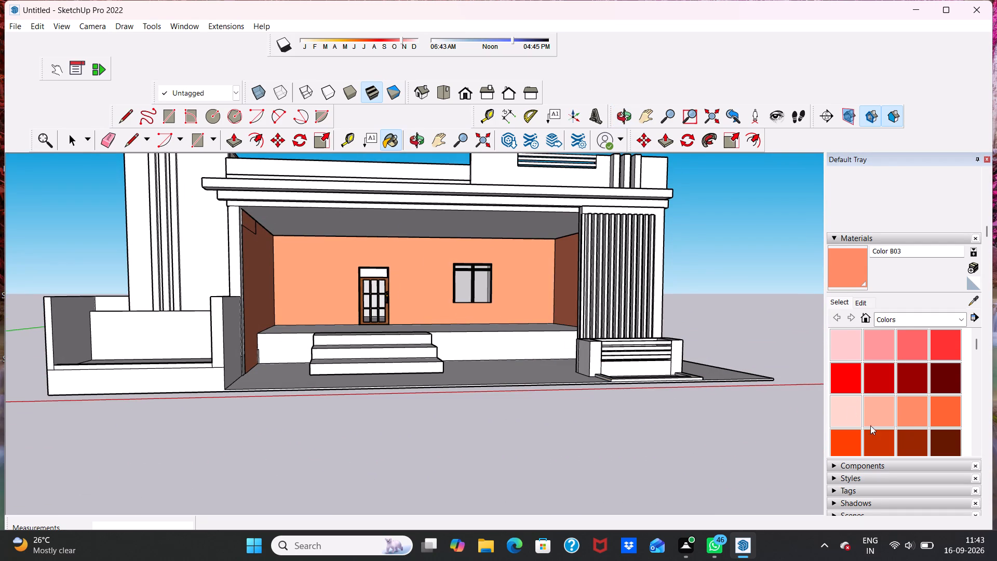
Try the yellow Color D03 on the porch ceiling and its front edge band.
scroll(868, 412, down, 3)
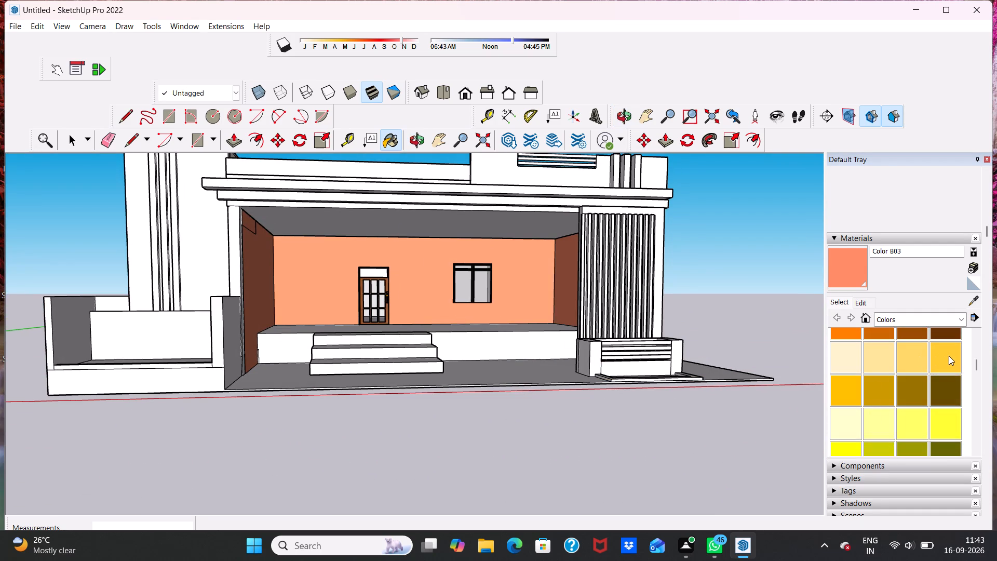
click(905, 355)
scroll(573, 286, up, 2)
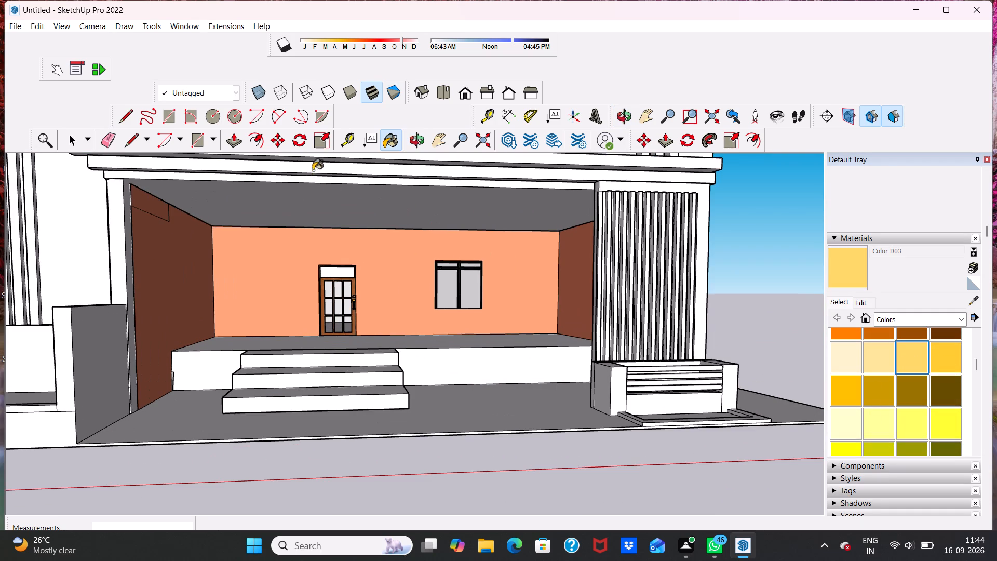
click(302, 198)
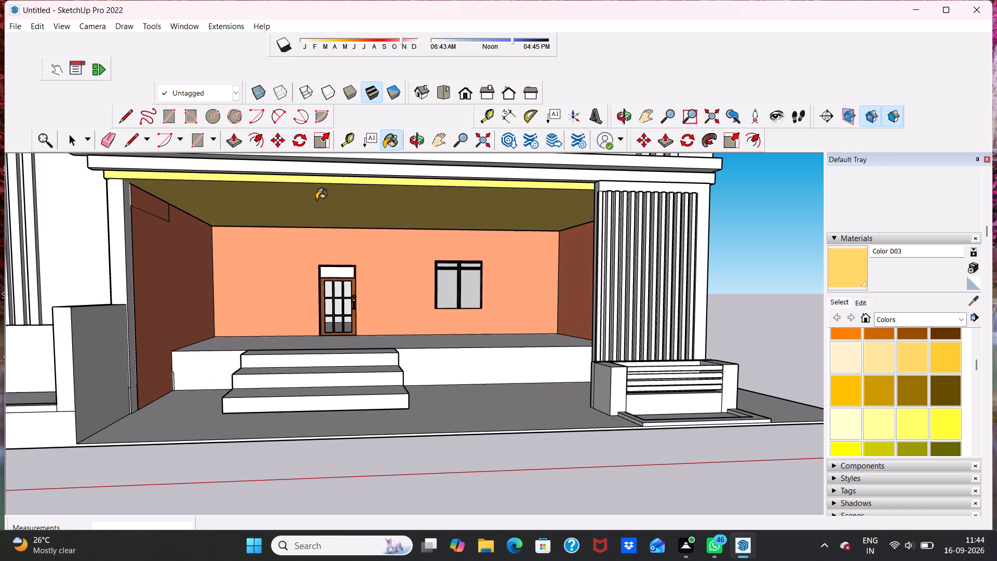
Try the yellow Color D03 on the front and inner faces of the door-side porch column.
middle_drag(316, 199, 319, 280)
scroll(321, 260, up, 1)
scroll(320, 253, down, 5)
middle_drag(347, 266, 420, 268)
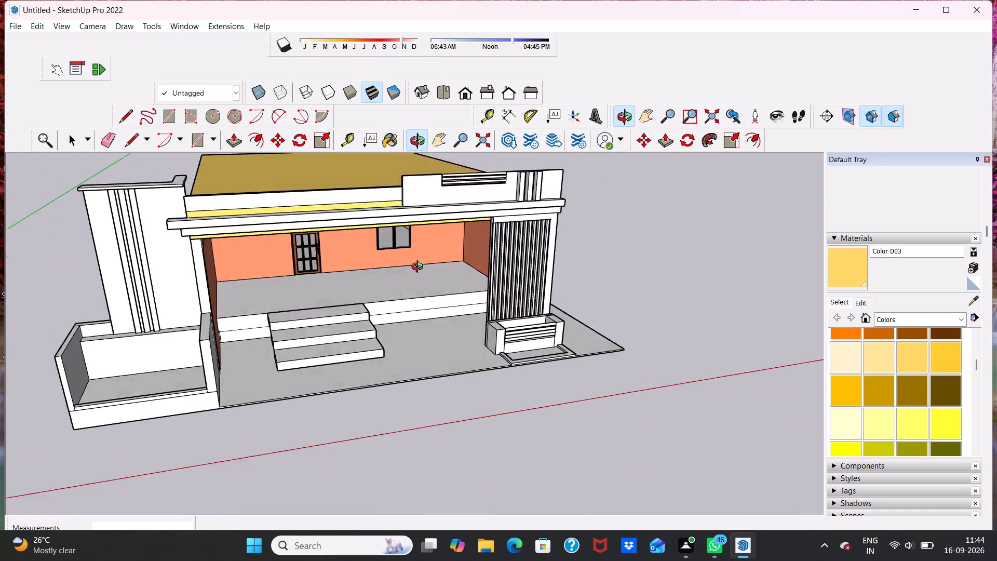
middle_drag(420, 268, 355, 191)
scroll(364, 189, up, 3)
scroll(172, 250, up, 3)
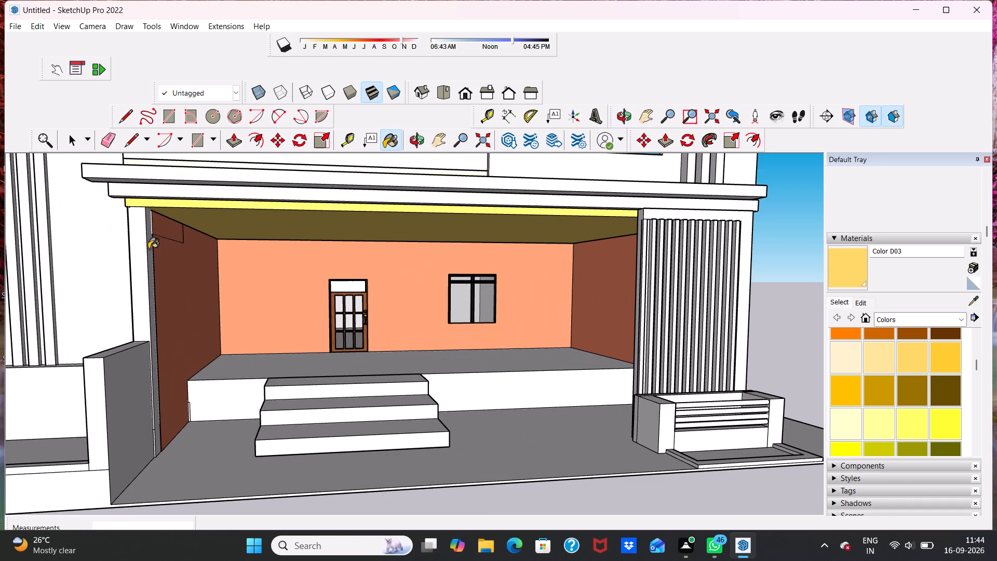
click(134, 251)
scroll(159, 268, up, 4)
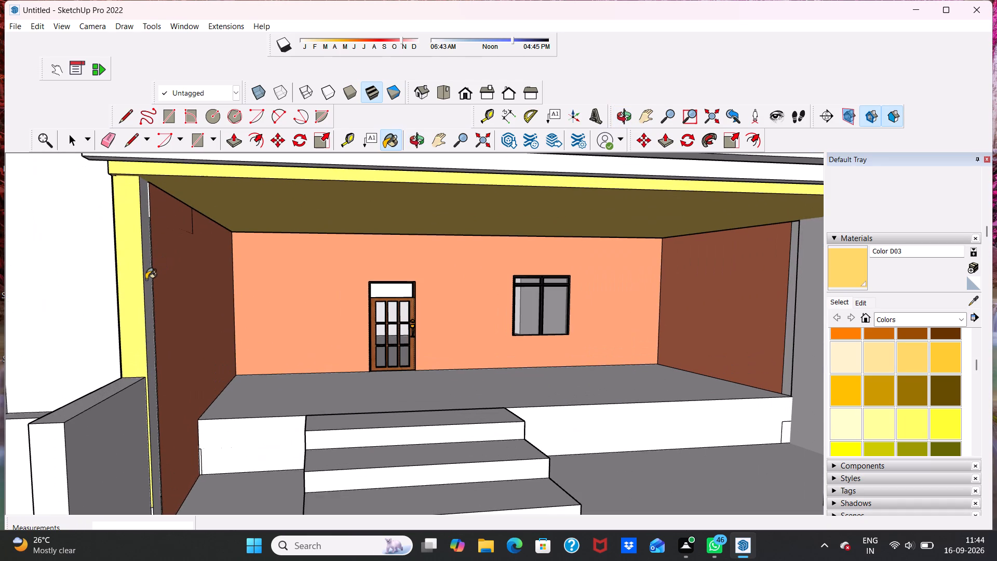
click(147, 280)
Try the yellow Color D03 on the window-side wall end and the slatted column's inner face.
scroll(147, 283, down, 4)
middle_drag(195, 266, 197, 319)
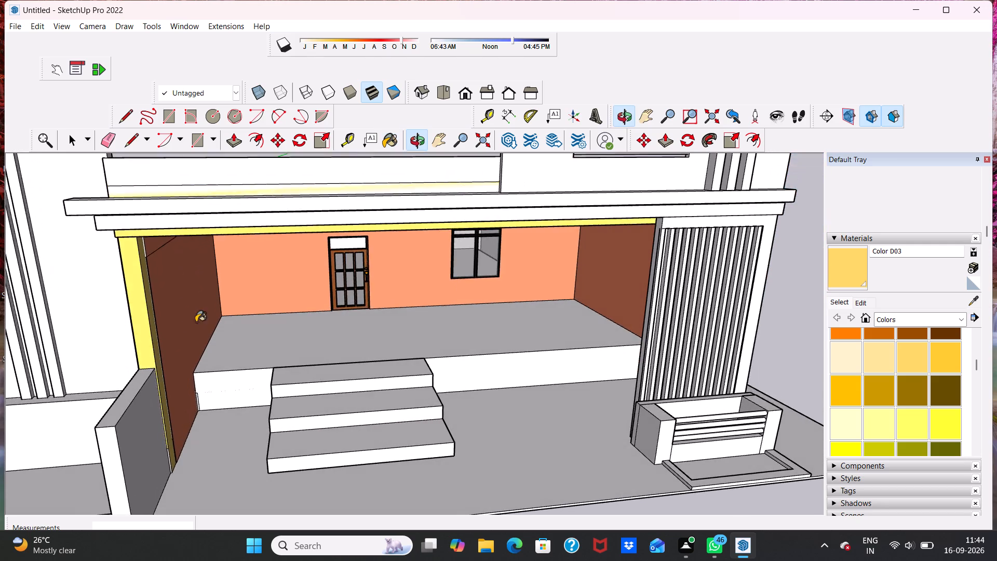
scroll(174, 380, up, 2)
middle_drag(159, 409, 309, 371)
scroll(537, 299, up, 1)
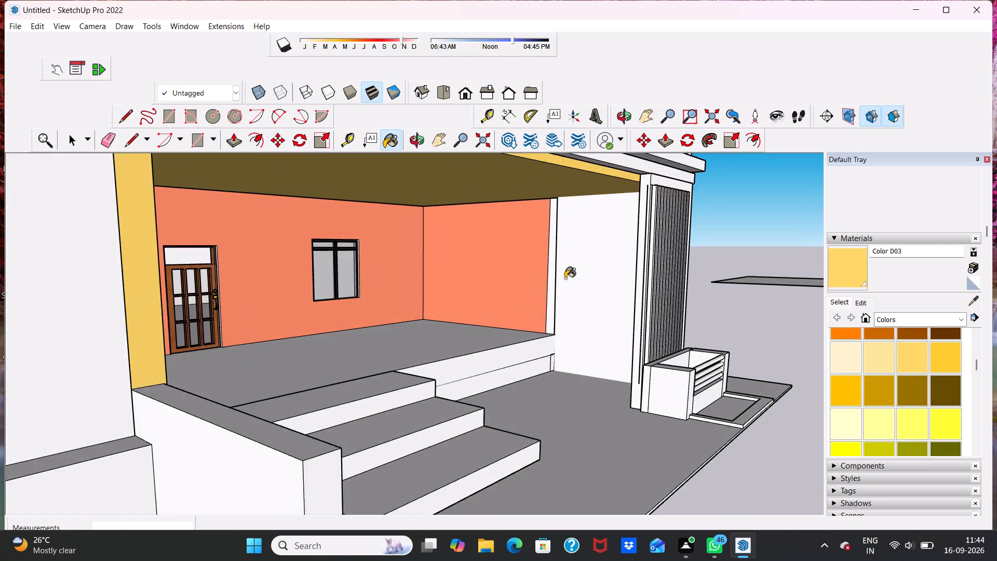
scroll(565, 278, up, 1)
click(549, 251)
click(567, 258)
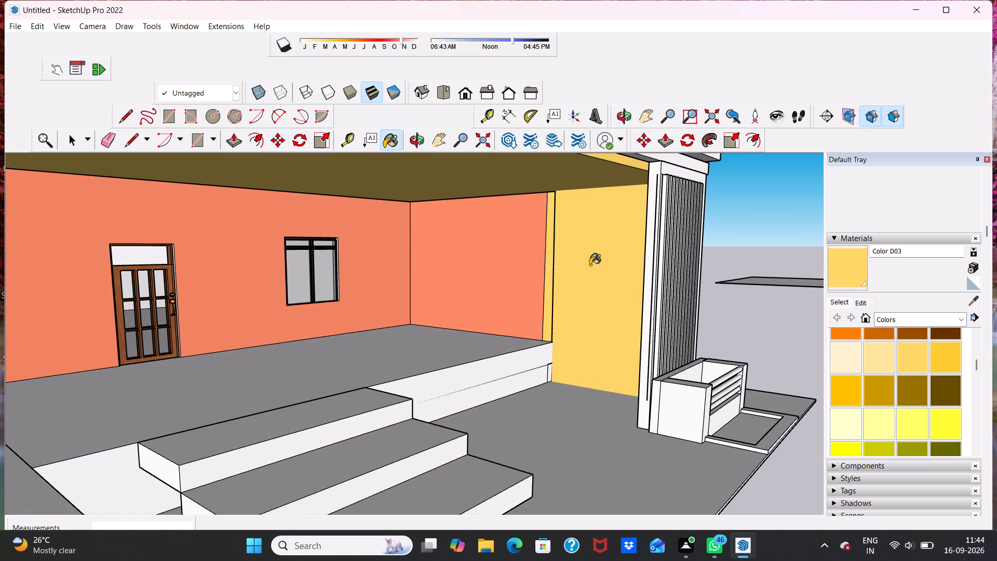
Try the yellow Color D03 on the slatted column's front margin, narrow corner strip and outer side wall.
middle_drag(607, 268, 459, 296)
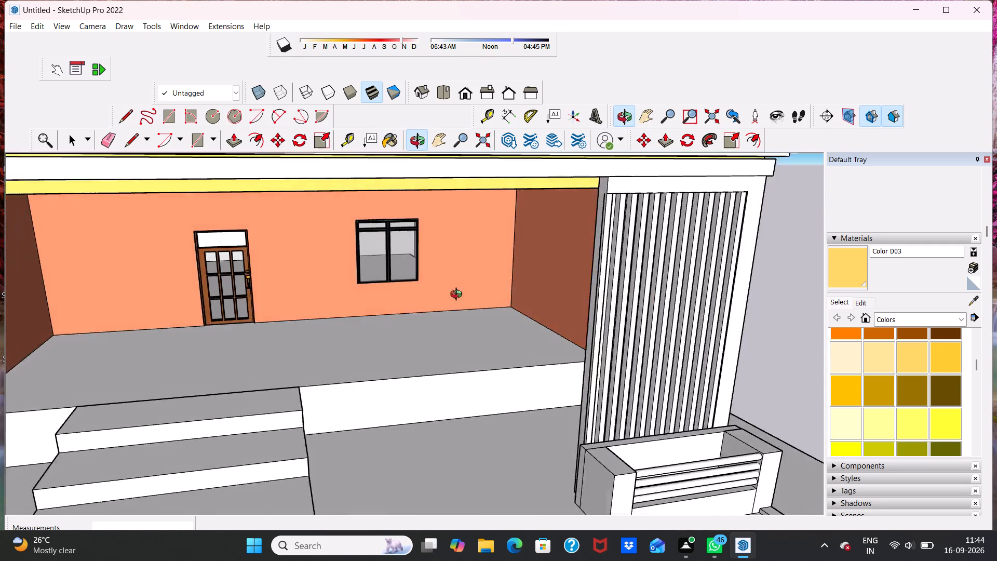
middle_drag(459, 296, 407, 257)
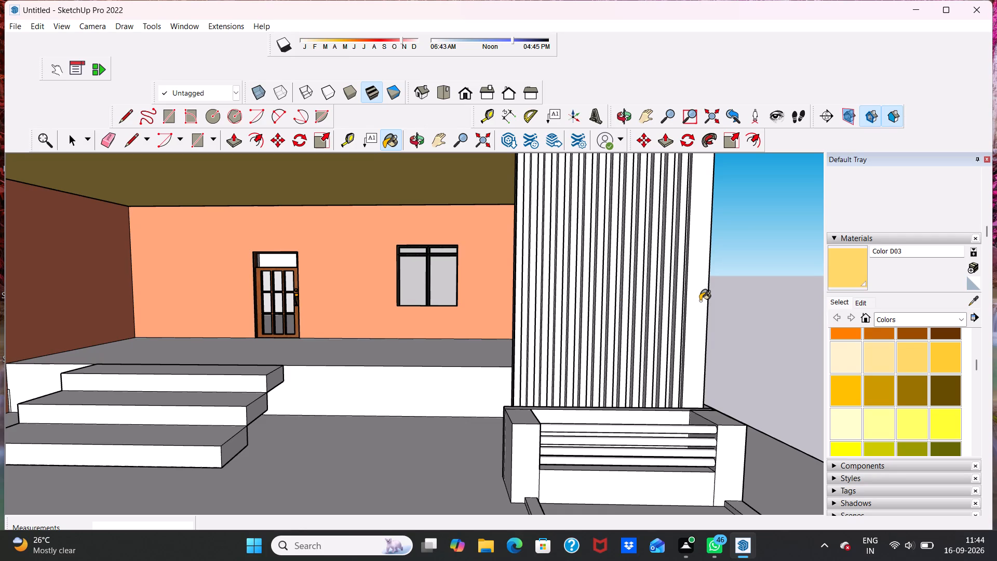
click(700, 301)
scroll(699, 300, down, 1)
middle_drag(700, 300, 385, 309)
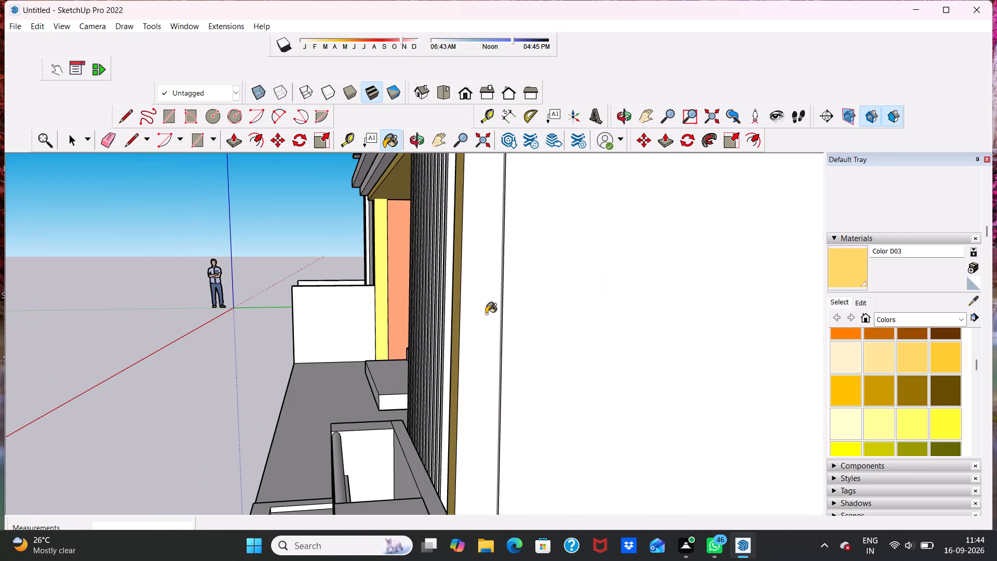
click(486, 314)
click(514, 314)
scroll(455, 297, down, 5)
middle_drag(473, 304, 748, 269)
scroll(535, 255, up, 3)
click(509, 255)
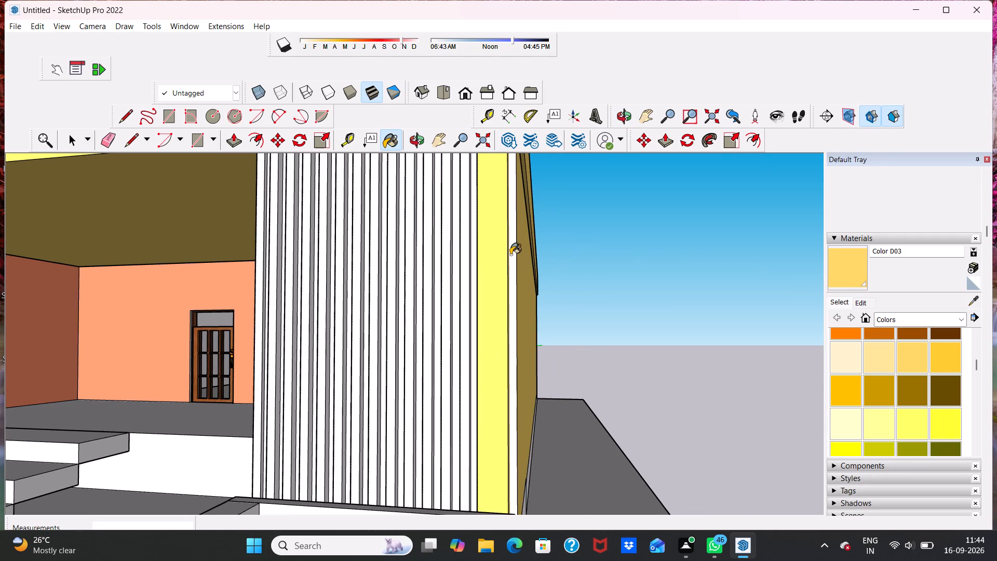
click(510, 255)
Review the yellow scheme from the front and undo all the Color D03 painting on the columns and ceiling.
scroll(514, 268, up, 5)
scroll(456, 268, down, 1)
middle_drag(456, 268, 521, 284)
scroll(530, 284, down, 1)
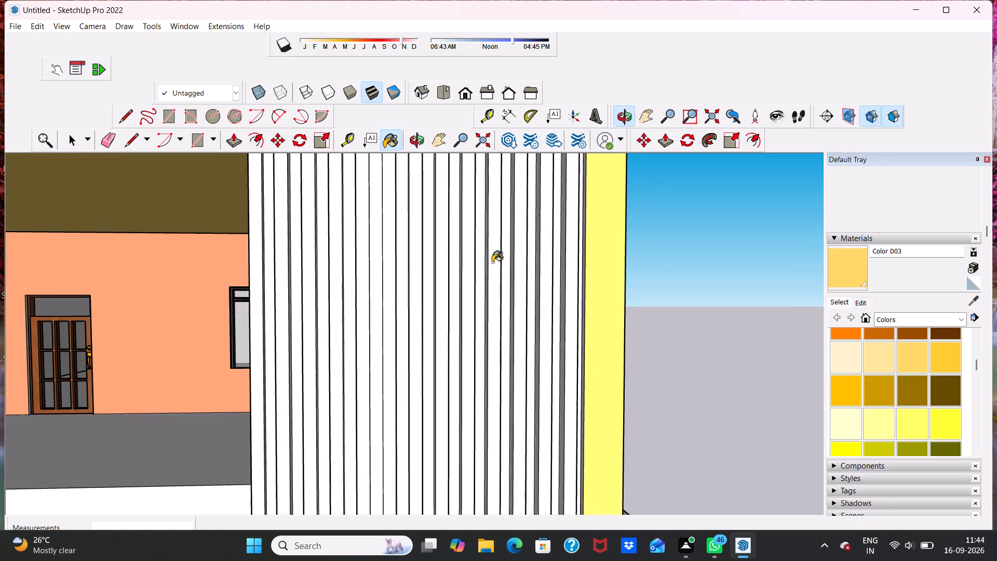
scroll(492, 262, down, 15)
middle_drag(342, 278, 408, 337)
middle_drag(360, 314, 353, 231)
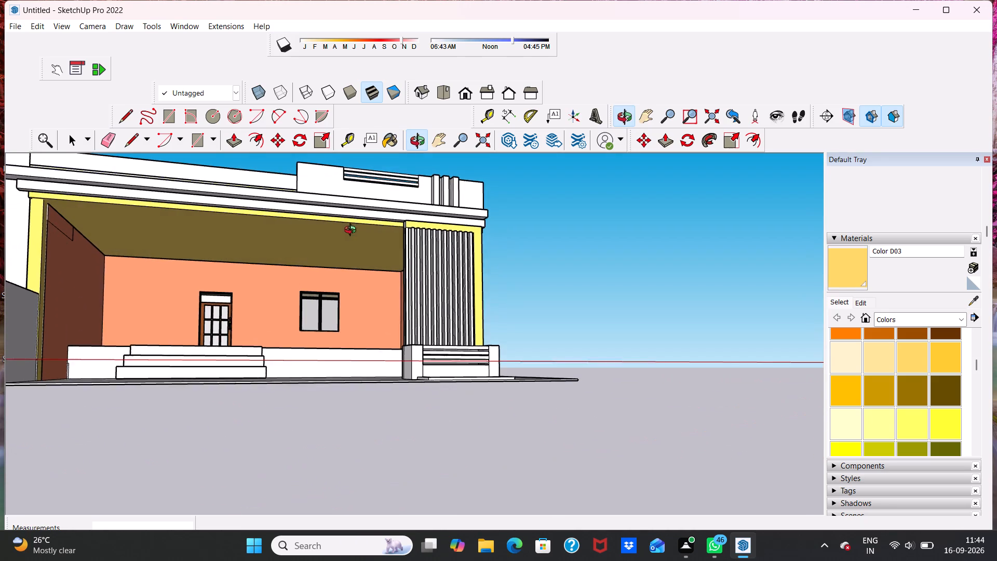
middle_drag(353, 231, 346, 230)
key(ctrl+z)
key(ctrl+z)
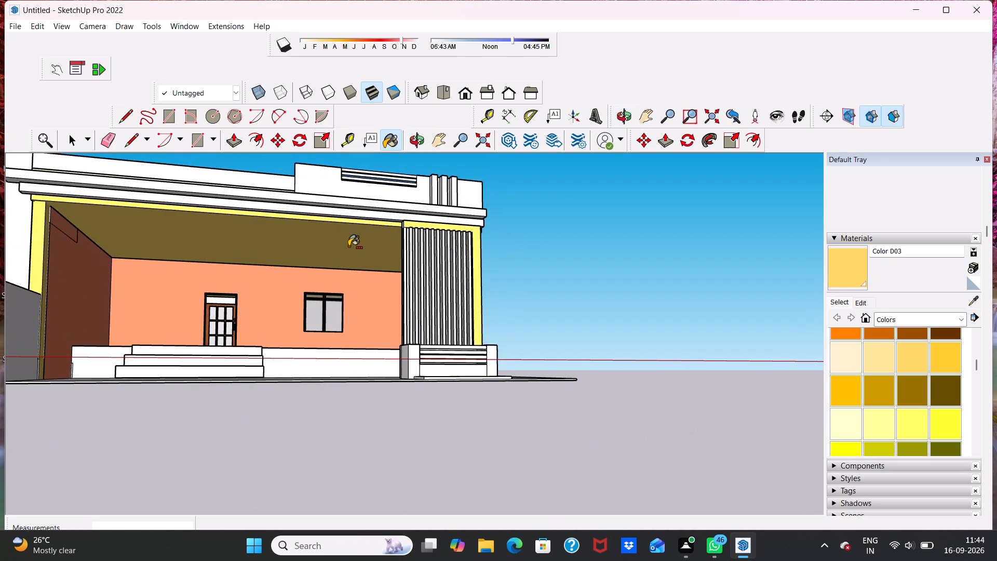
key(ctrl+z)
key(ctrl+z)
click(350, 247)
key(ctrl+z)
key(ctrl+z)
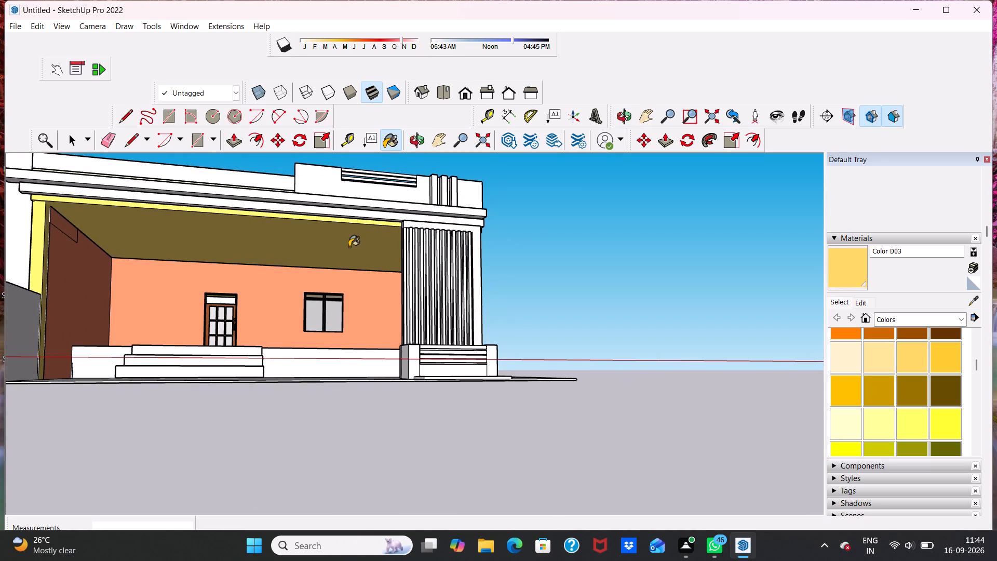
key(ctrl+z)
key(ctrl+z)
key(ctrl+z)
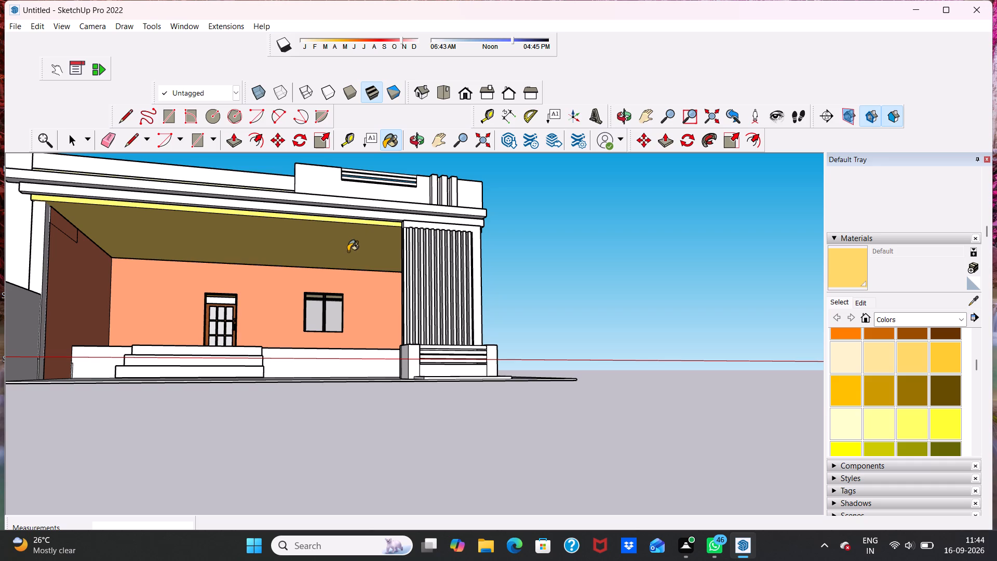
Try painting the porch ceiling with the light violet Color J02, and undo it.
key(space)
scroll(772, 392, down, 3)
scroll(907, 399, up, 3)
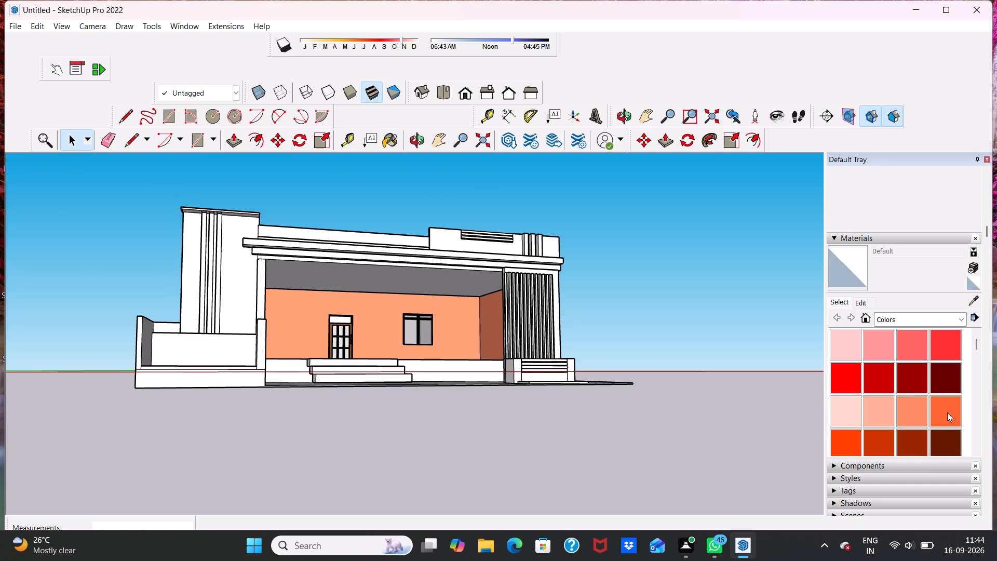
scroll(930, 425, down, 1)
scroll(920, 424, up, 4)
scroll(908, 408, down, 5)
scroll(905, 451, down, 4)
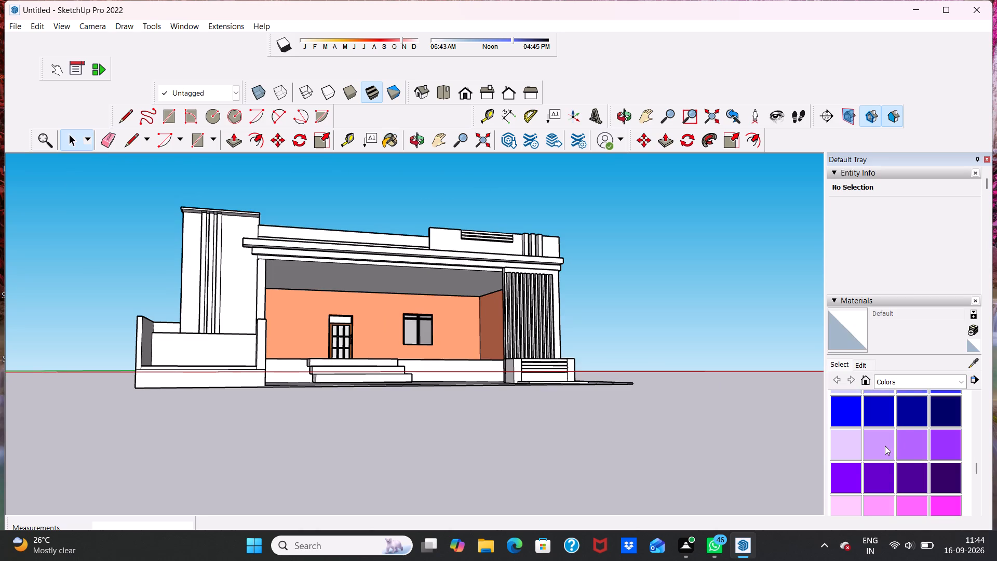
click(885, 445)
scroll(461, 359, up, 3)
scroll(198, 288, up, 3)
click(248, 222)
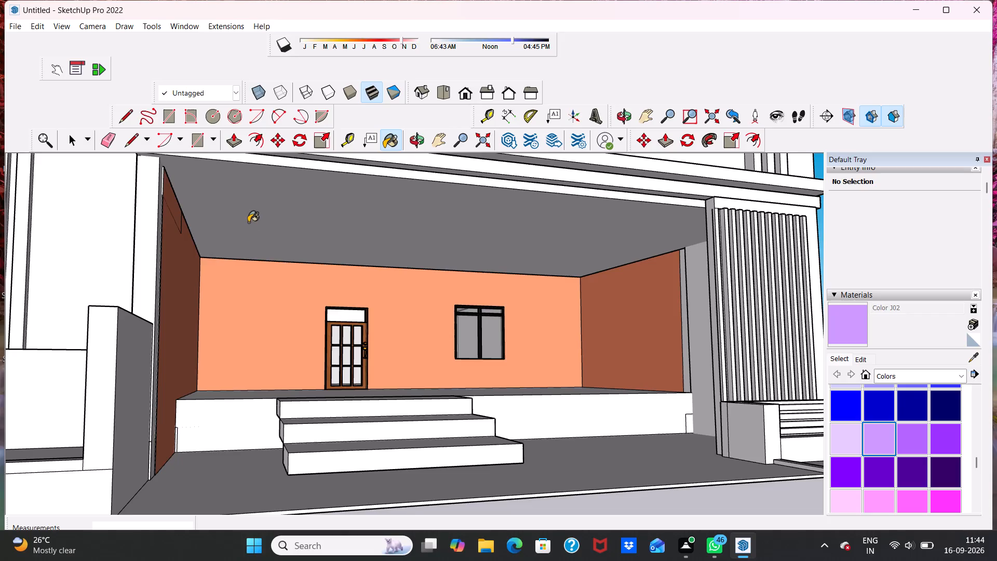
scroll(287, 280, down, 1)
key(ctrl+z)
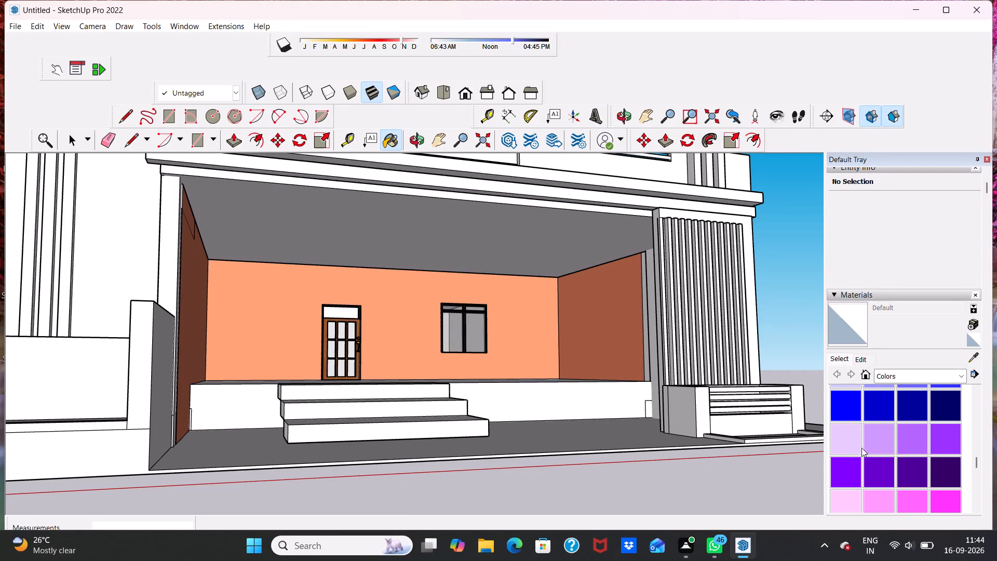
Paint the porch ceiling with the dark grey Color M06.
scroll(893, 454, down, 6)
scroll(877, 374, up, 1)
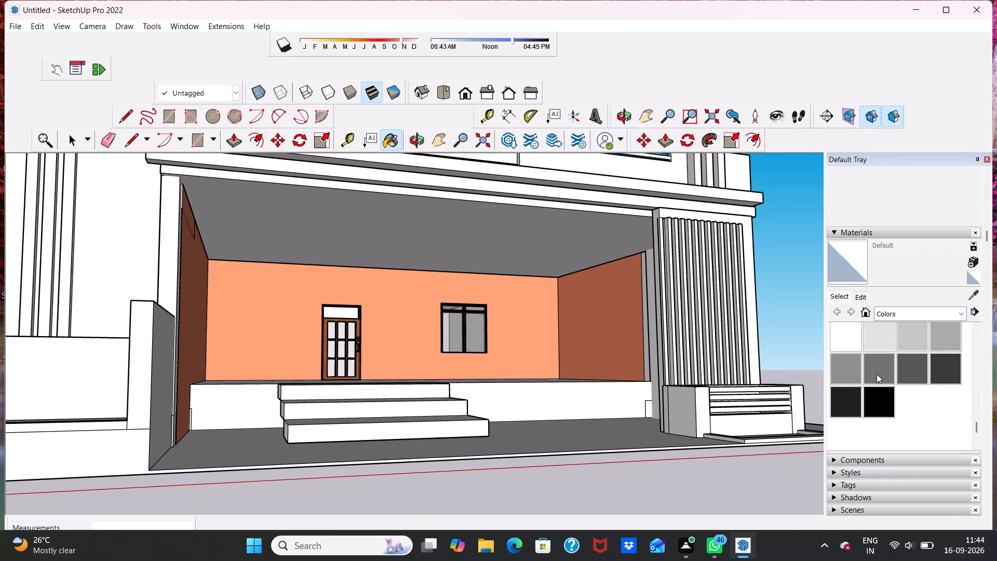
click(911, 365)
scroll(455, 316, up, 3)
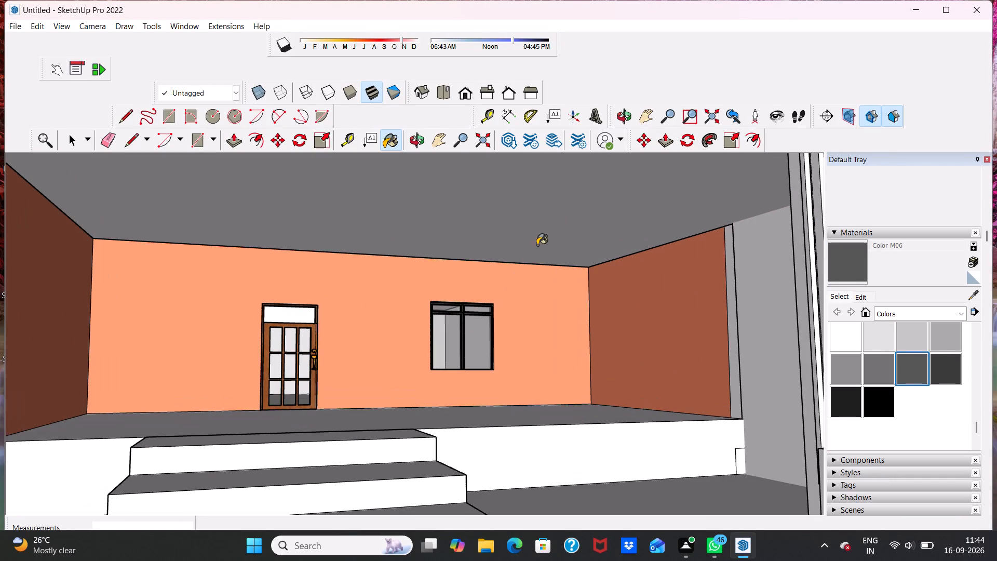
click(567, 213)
Paint the door-side column's front face, the adjoining narrow wall end and the low wall's porch-facing side with Color M06.
scroll(564, 278, down, 5)
middle_drag(504, 317, 371, 331)
scroll(363, 324, up, 1)
click(247, 266)
click(251, 270)
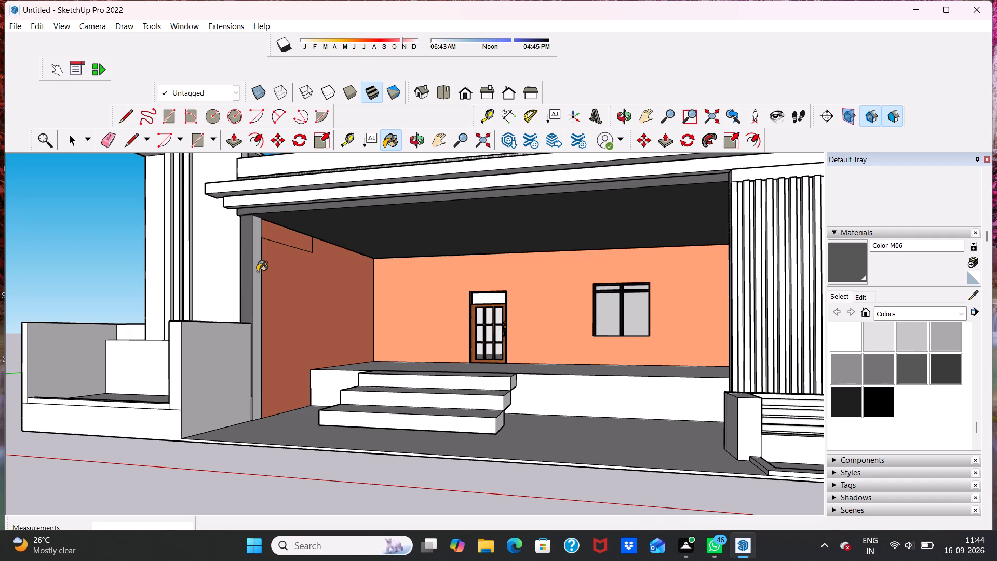
click(257, 272)
scroll(228, 362, up, 5)
middle_drag(248, 370, 336, 368)
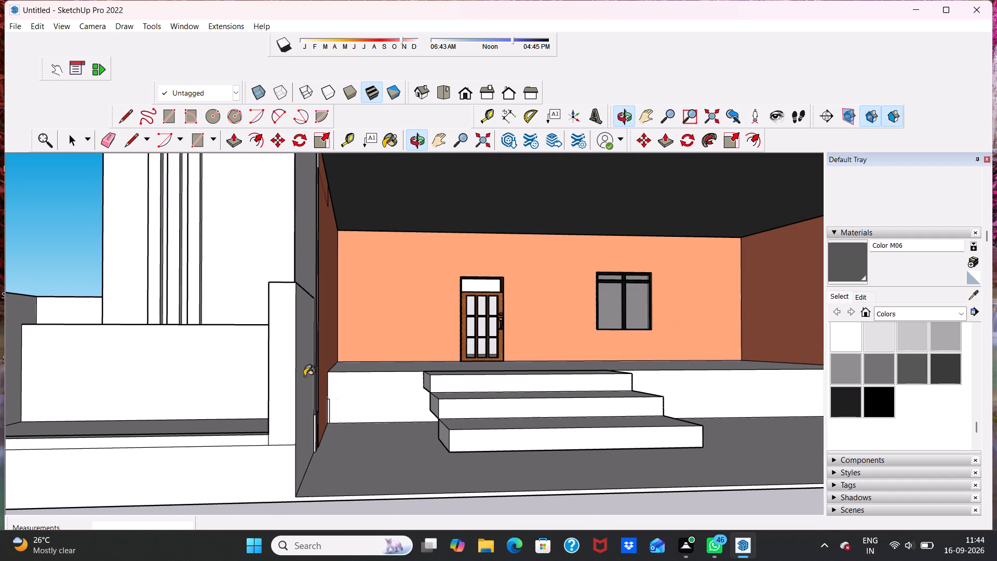
click(308, 364)
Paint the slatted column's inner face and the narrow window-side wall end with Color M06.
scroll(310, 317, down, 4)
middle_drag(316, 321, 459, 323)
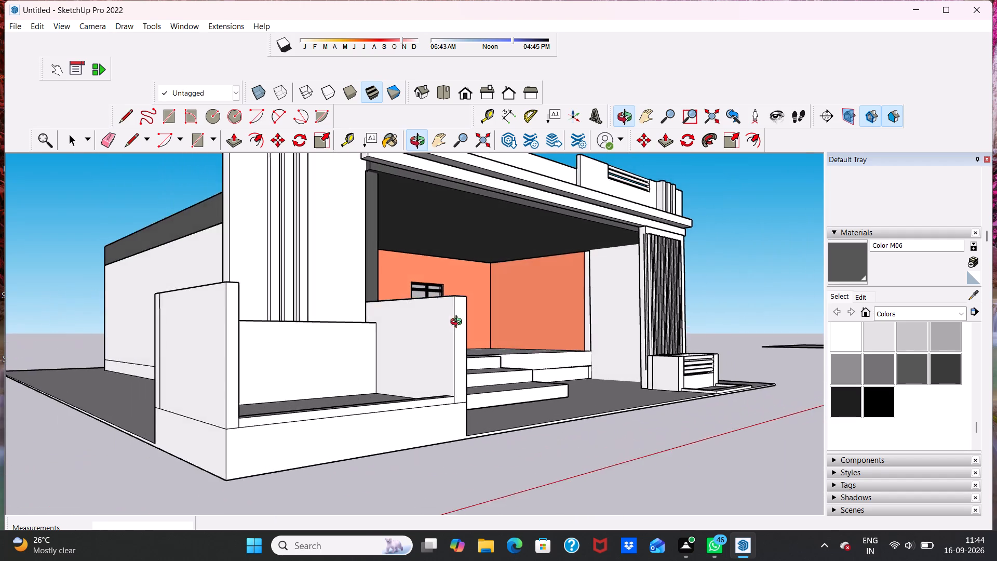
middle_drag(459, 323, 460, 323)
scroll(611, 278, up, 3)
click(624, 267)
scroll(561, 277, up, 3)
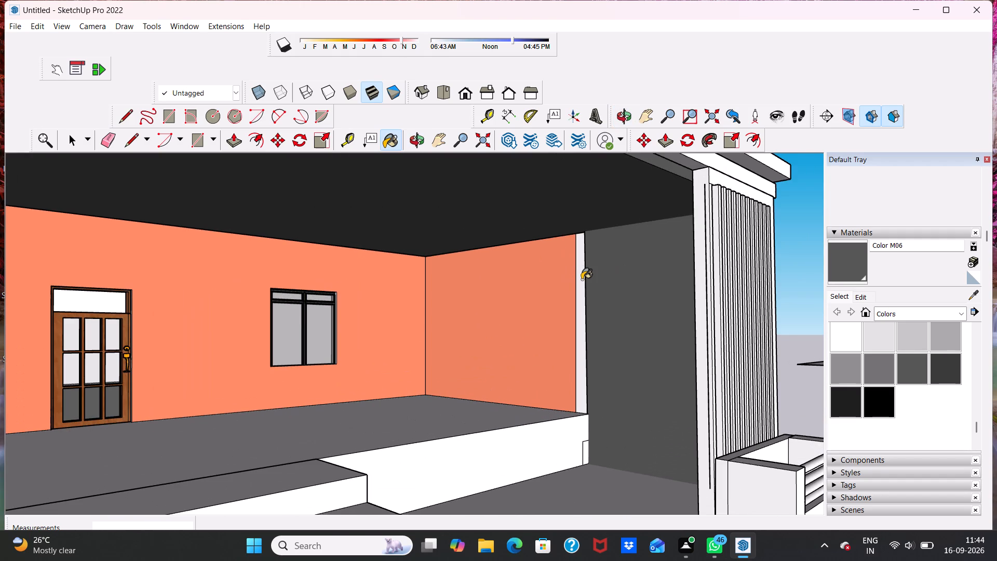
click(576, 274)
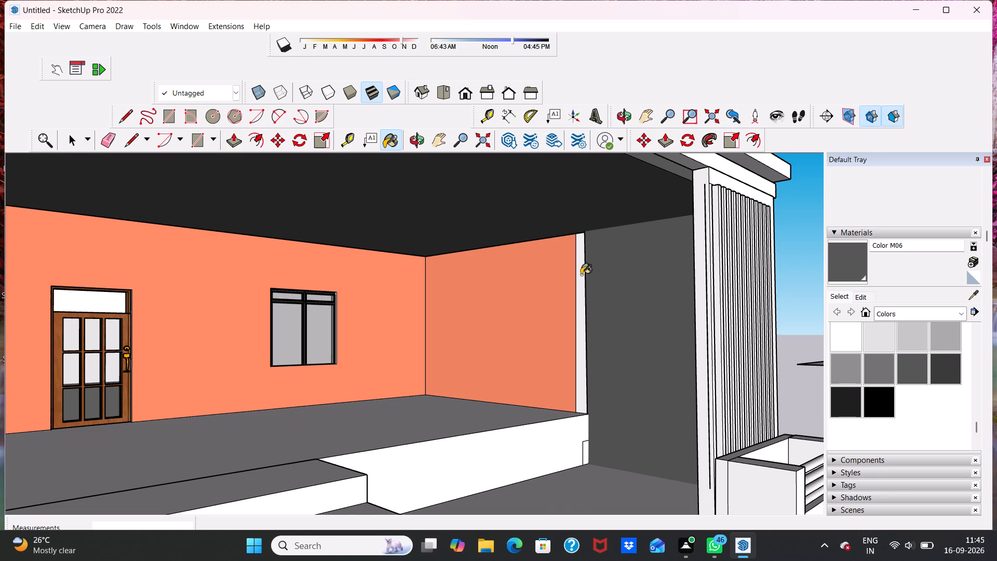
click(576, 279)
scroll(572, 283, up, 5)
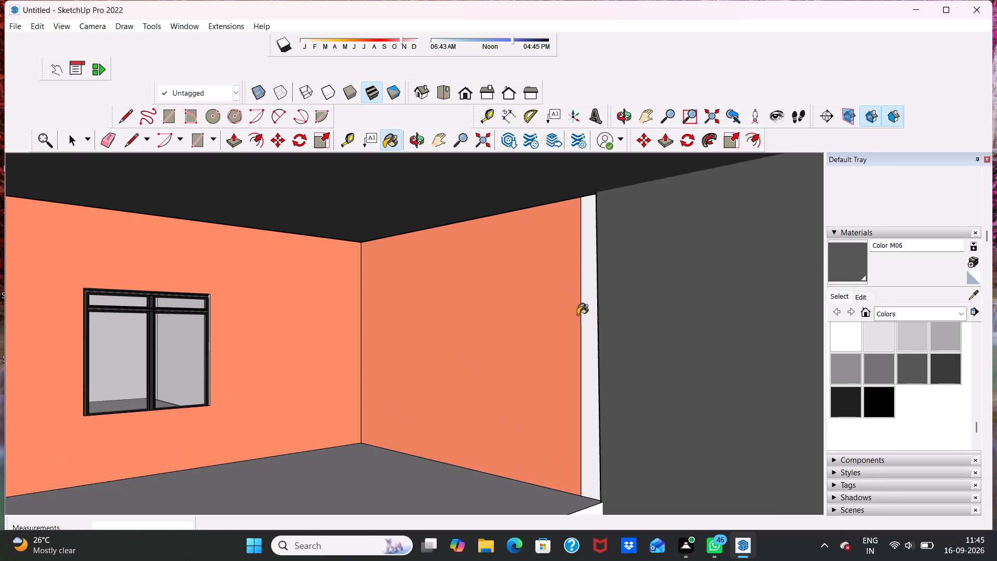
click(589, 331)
Examine the dark grey ceiling and column scheme from the front of the house, close up and from a distance.
middle_drag(590, 330, 498, 316)
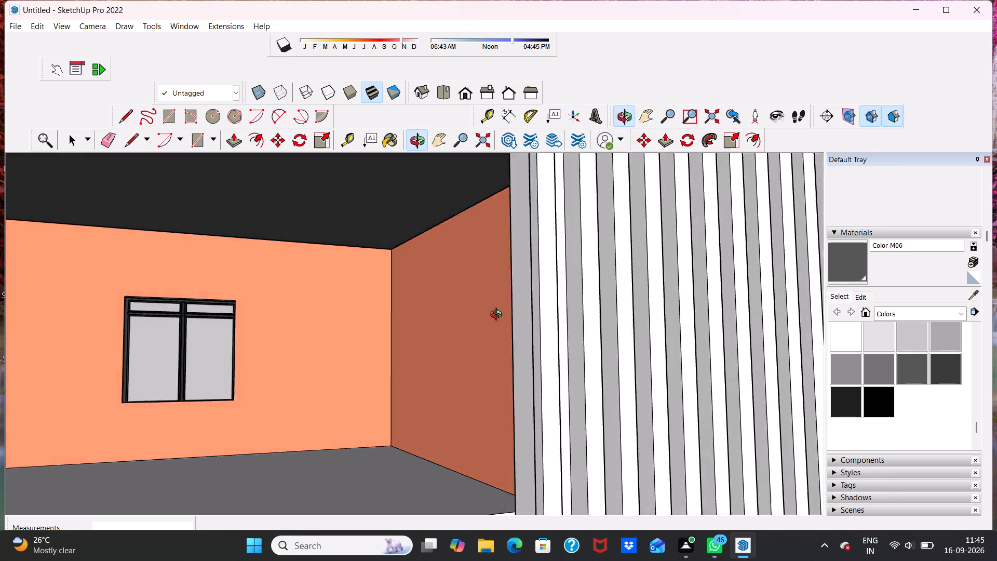
middle_drag(498, 316, 477, 312)
scroll(477, 312, down, 1)
scroll(481, 302, up, 1)
scroll(479, 298, down, 15)
middle_drag(250, 313, 319, 354)
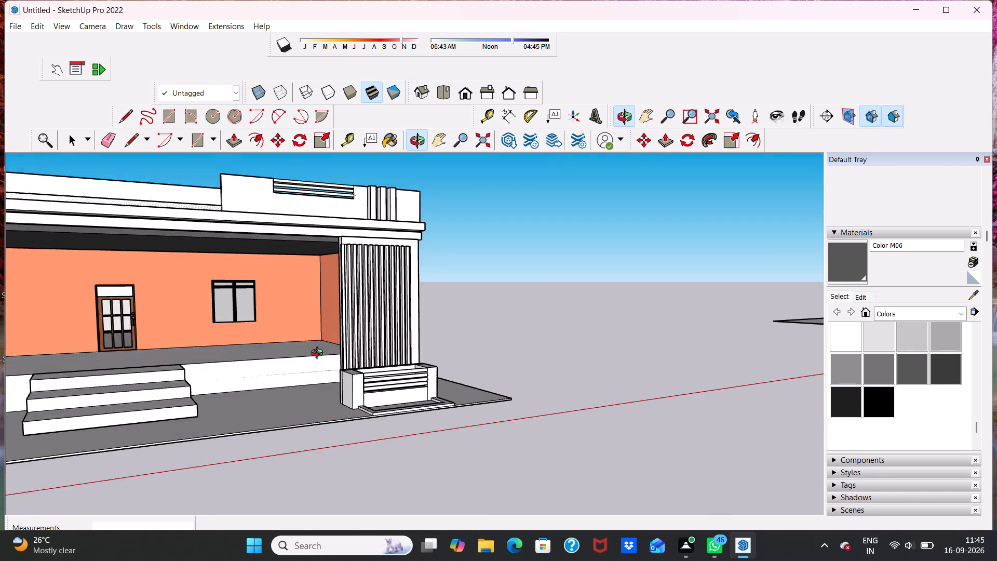
middle_drag(319, 354, 316, 356)
scroll(294, 348, up, 1)
scroll(257, 331, down, 8)
middle_drag(247, 344, 177, 323)
scroll(623, 385, down, 1)
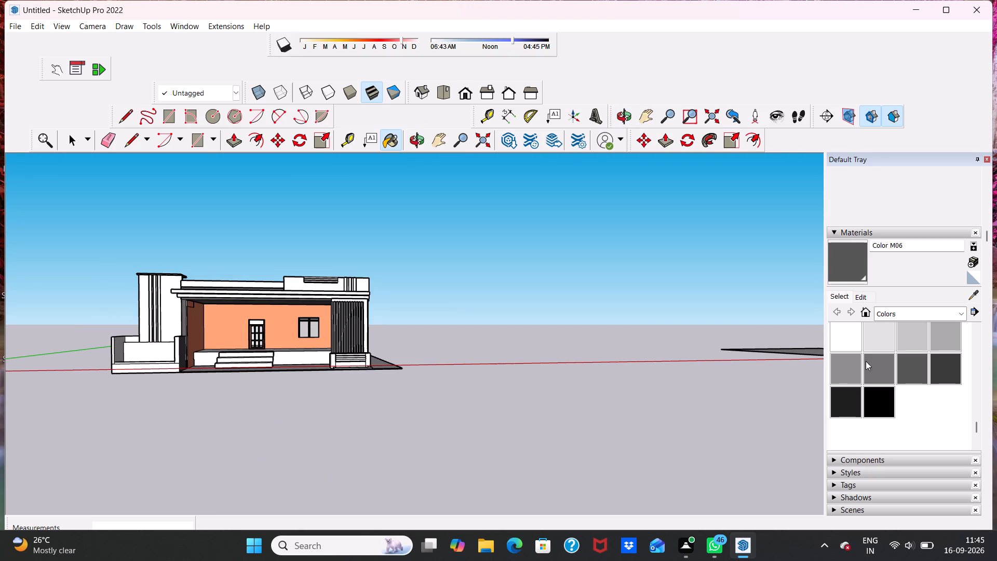
scroll(319, 325, up, 4)
scroll(189, 300, up, 5)
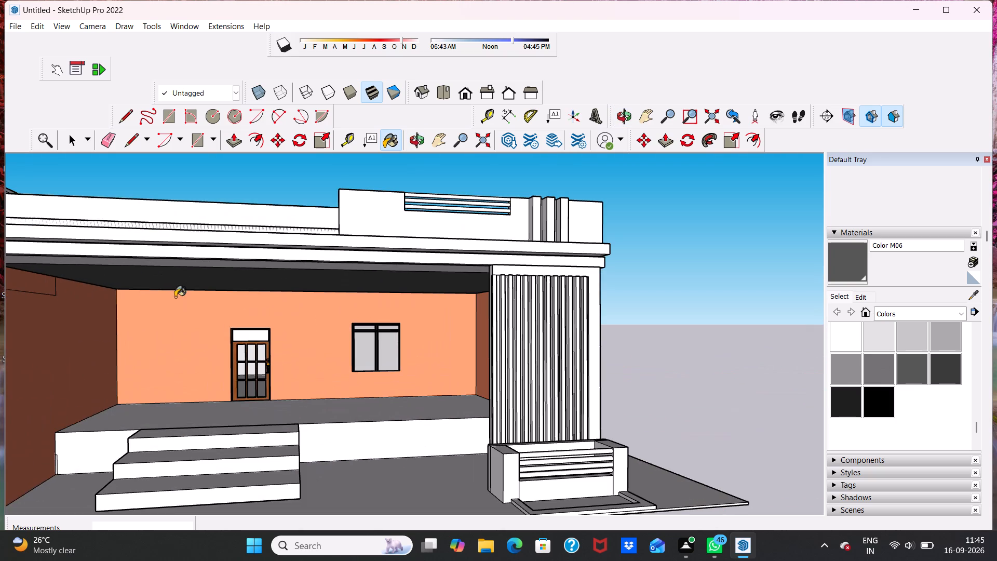
scroll(303, 304, down, 5)
Paint the door-side column's front face and the adjoining low wall's side and top with the teal Color H07.
scroll(865, 348, up, 5)
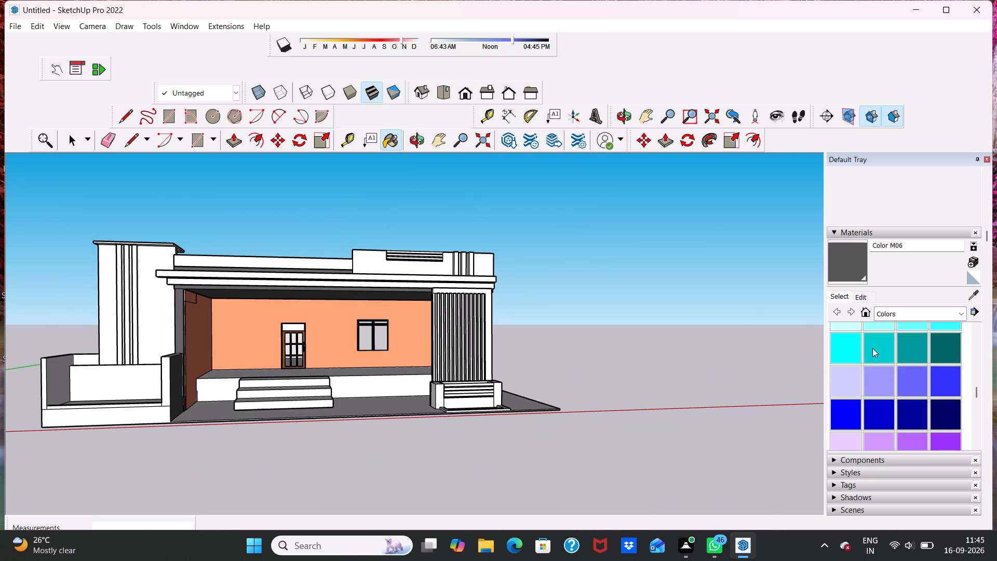
click(907, 352)
scroll(261, 348, up, 4)
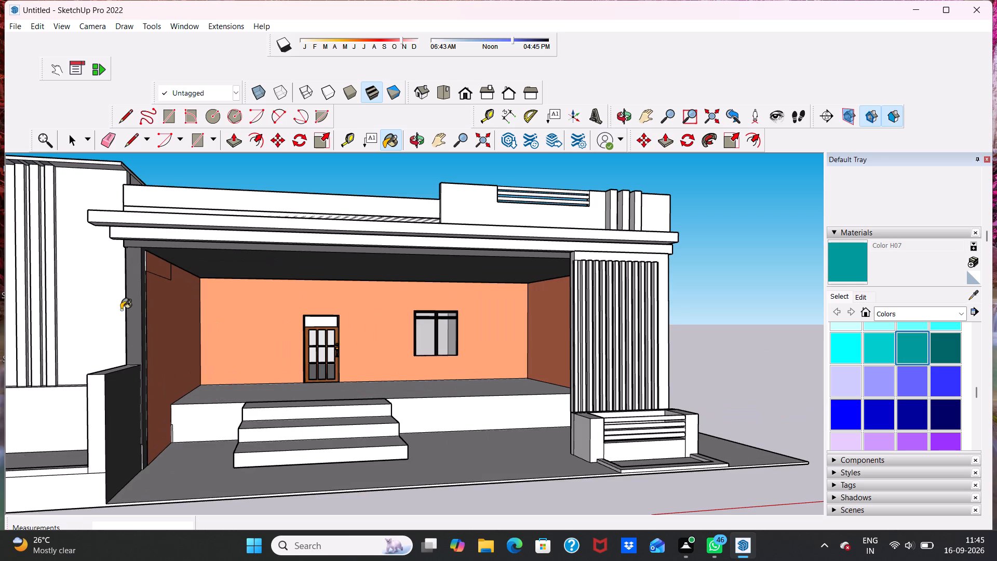
click(134, 315)
scroll(143, 325, up, 4)
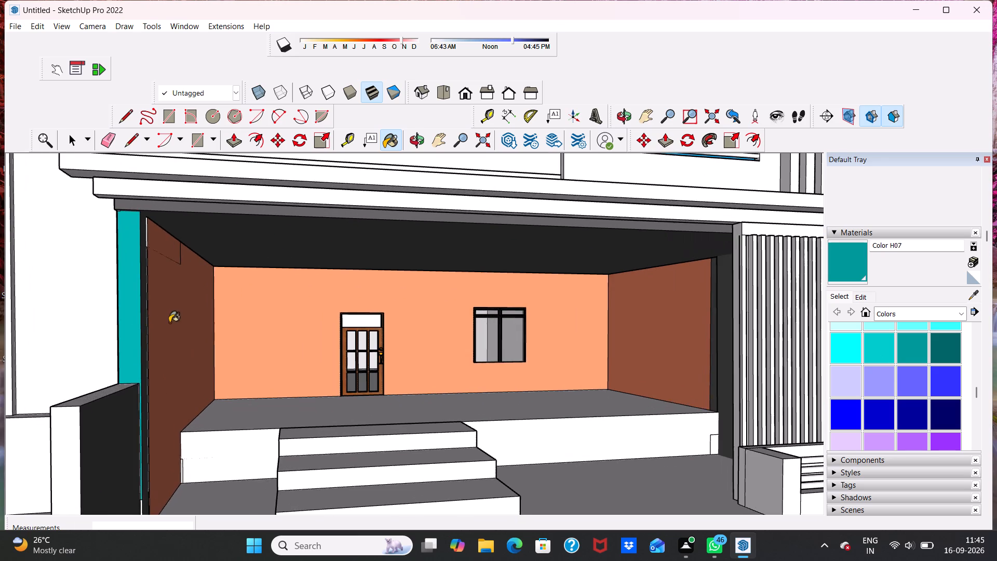
scroll(152, 313, up, 4)
drag(101, 429, 100, 447)
click(101, 464)
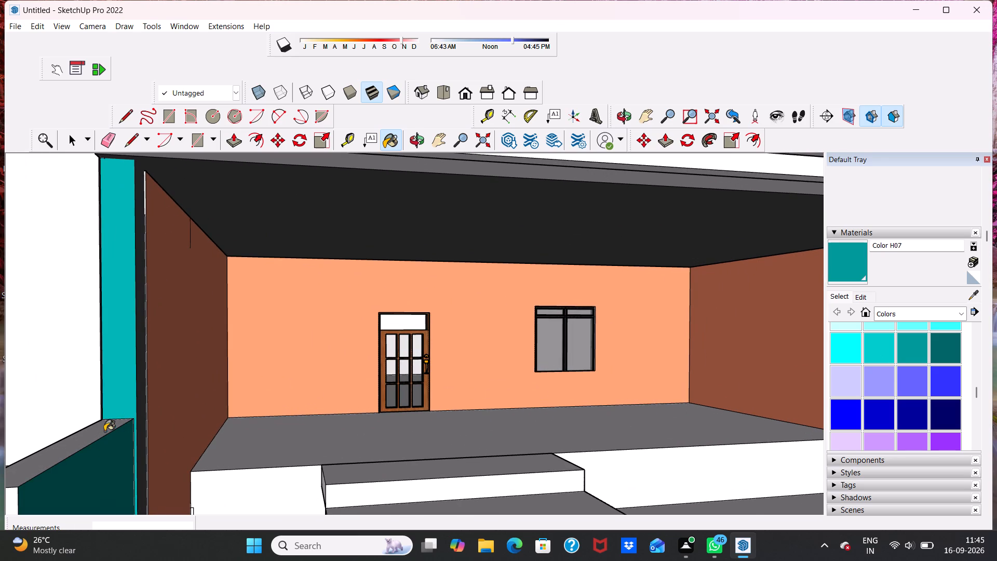
click(104, 429)
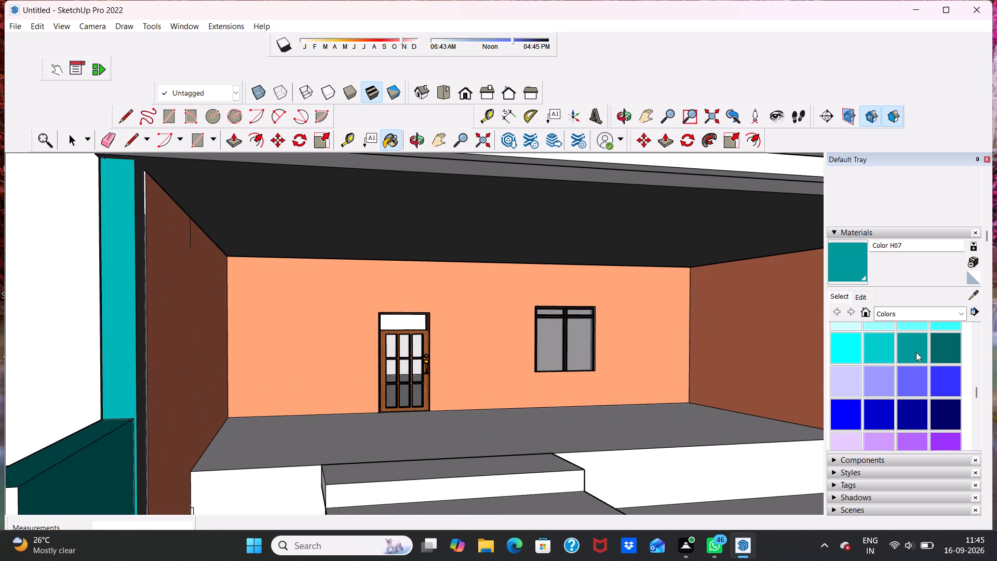
Paint the porch ceiling, the slatted column's inner face and the narrow window-side wall end with Color H07.
scroll(679, 60, up, 1)
click(401, 227)
scroll(386, 255, down, 5)
middle_drag(415, 319, 514, 354)
scroll(576, 300, up, 3)
click(589, 284)
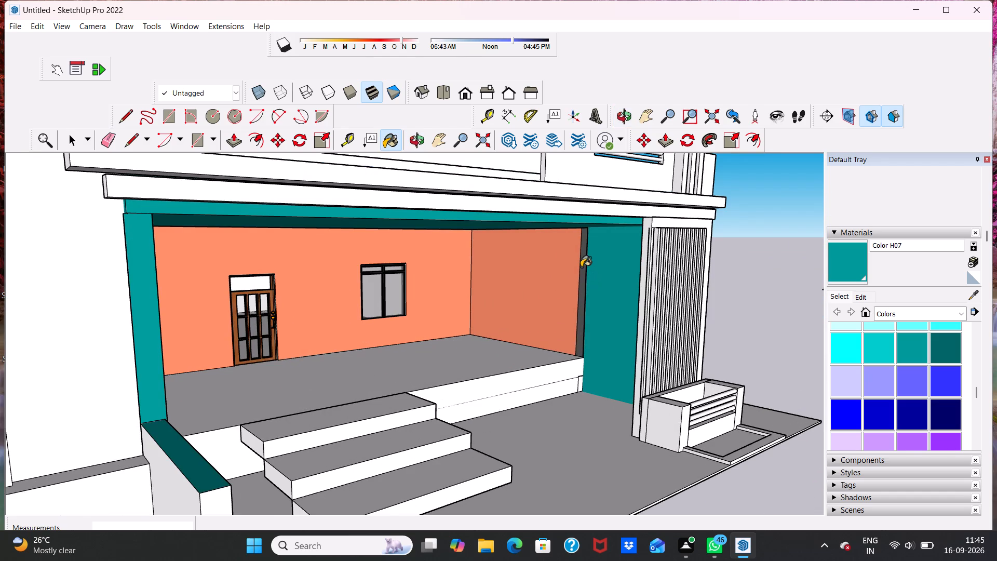
click(581, 267)
Examine the teal scheme on the porch, roof slab and outer side of the house from several angles.
middle_drag(591, 276, 251, 243)
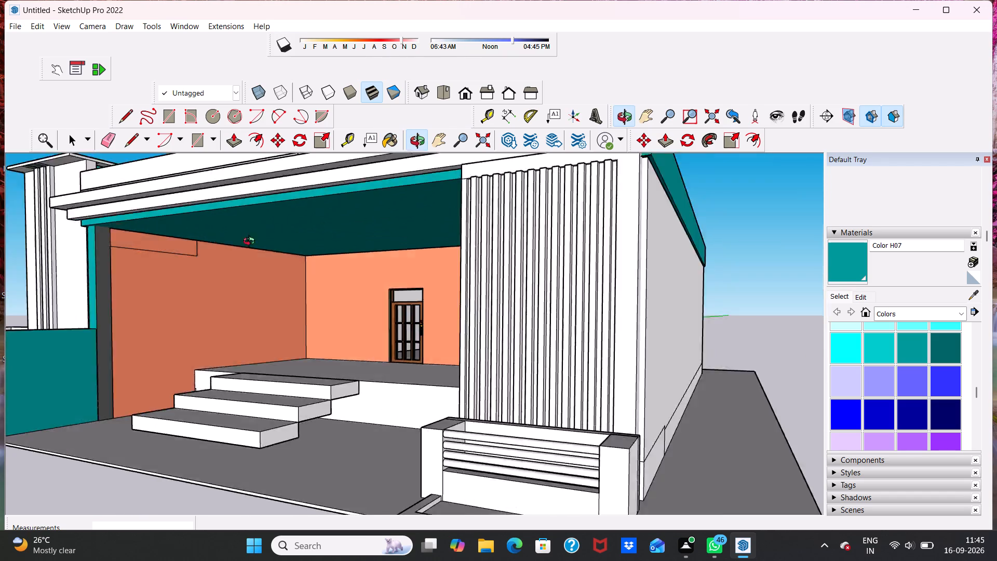
middle_drag(251, 243, 544, 284)
scroll(531, 289, up, 1)
middle_drag(554, 282, 343, 301)
scroll(320, 307, down, 5)
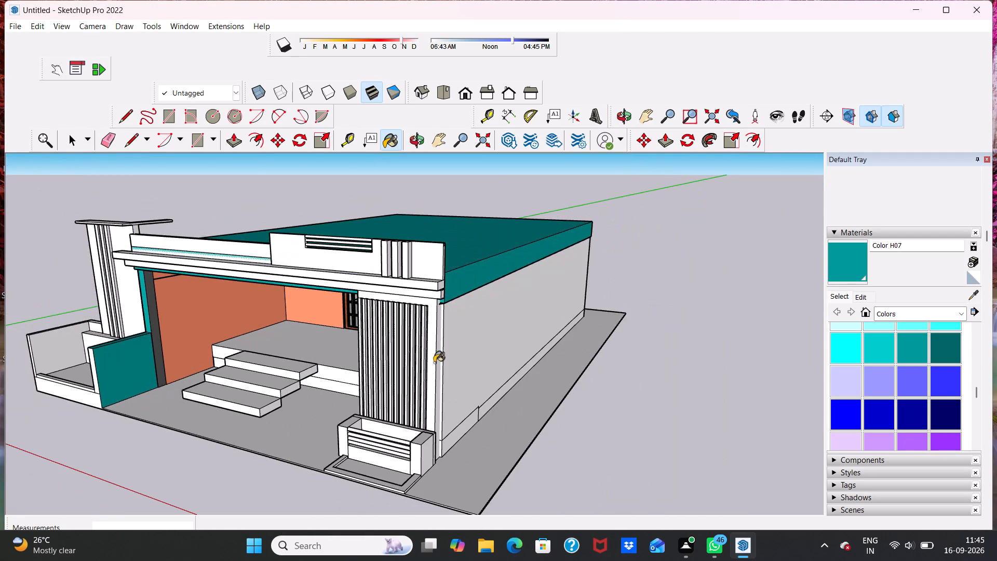
scroll(471, 331, up, 1)
middle_drag(236, 364, 381, 328)
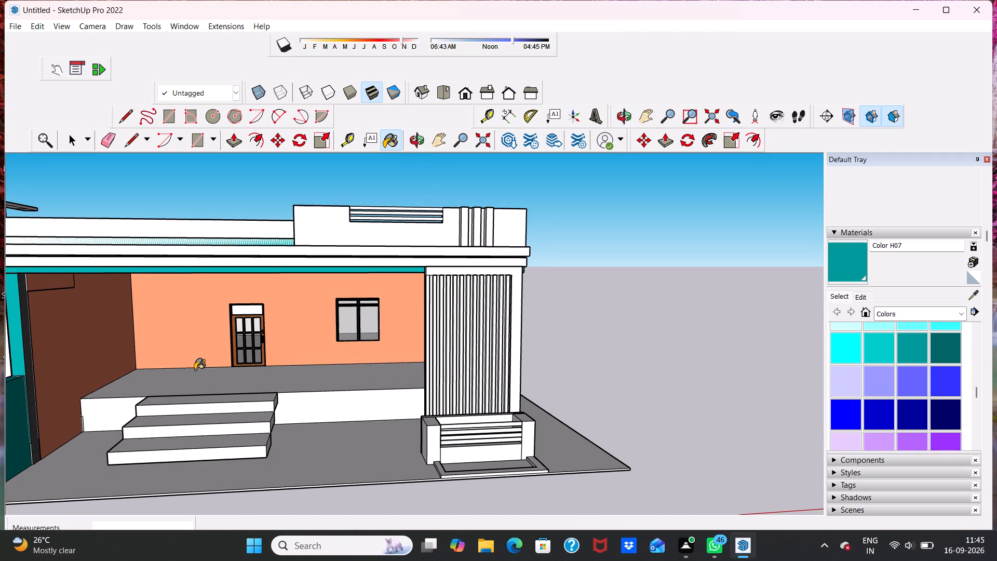
scroll(184, 435, down, 3)
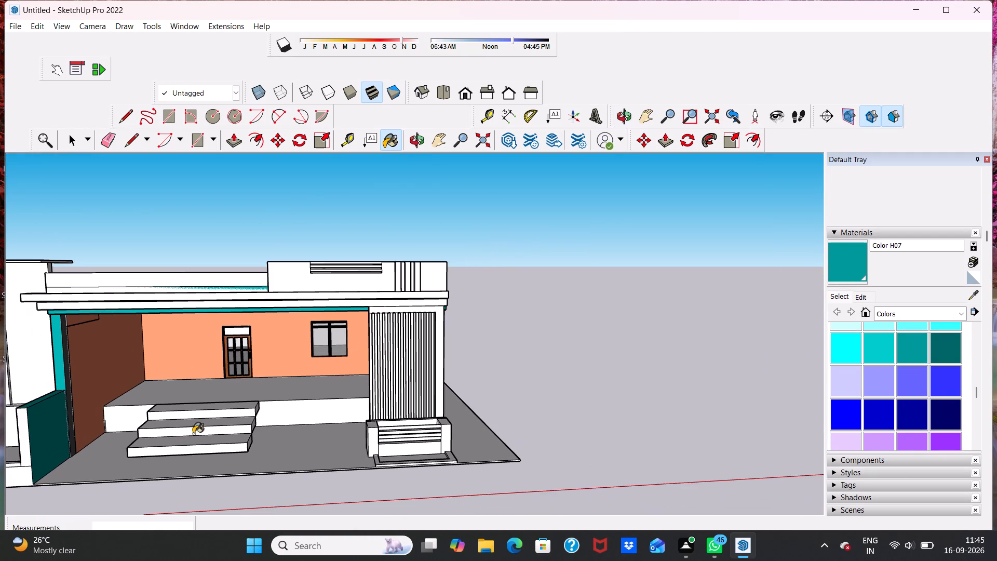
key(space)
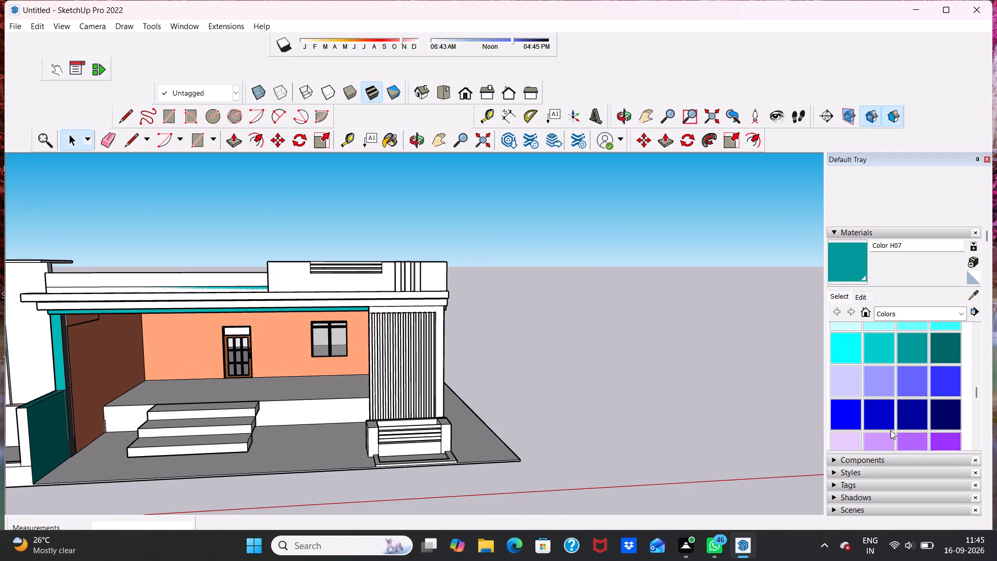
Paint the raised parapet's front face above the slatted column with the grey Color M05.
scroll(886, 423, down, 6)
scroll(878, 380, up, 2)
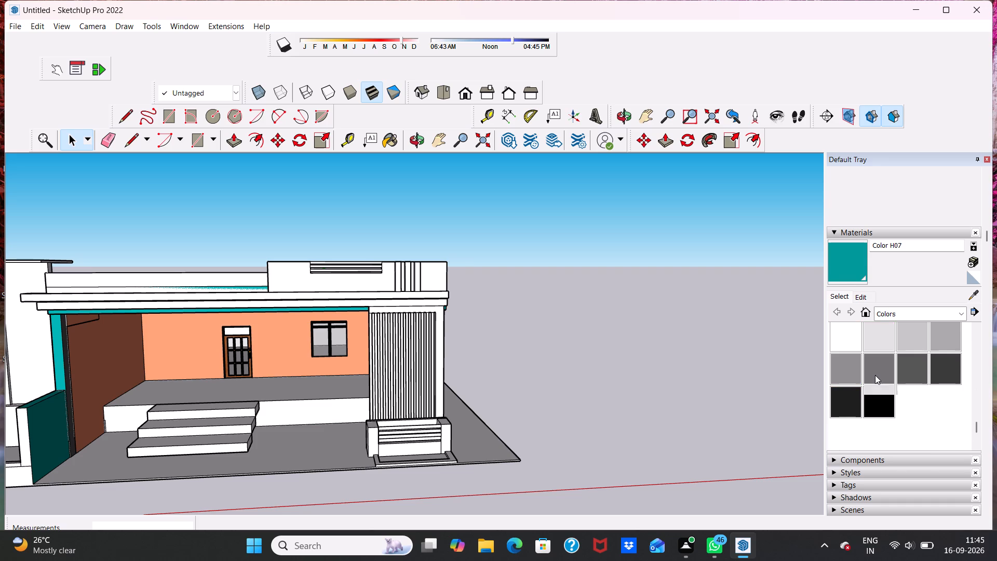
click(879, 432)
scroll(173, 316, up, 1)
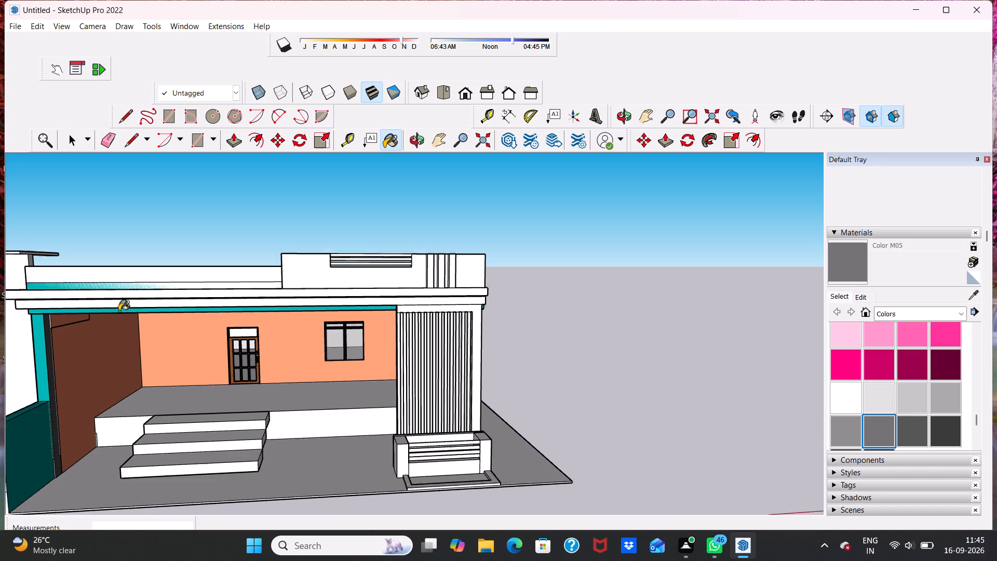
scroll(119, 311, up, 4)
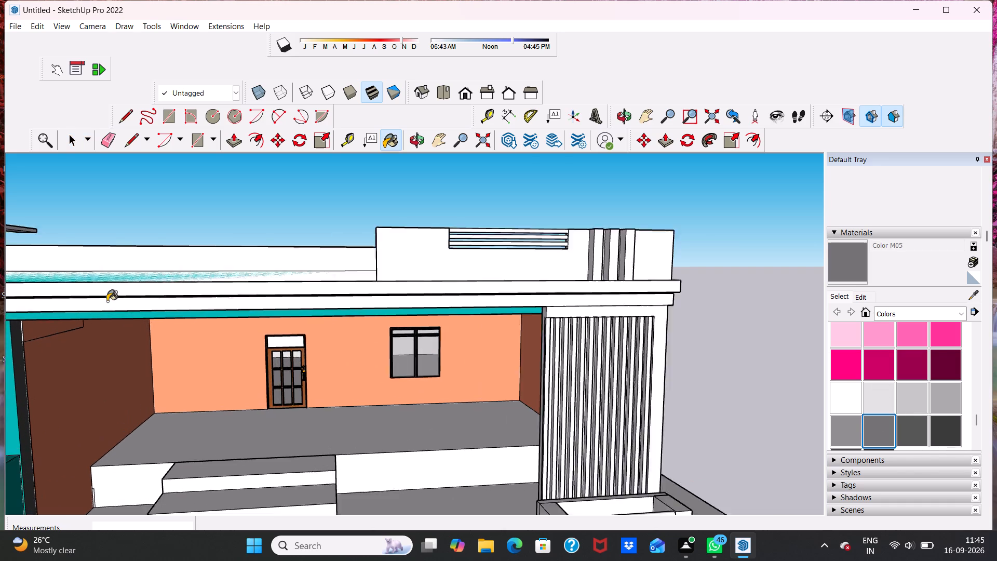
scroll(107, 301, up, 2)
scroll(207, 313, down, 3)
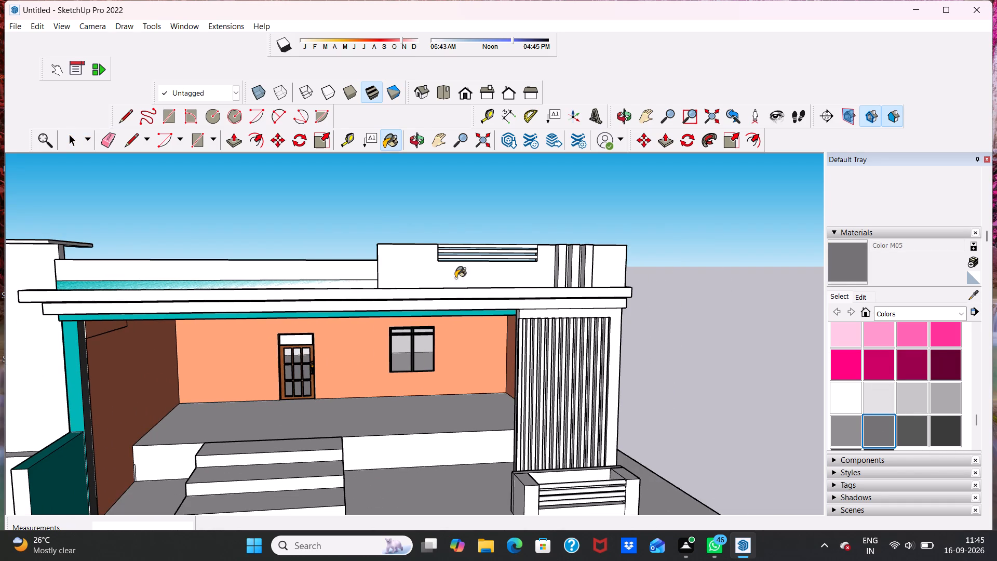
click(415, 272)
Paint the horizontal bars in the parapet opening and the parapet's outer end section with Color M05.
scroll(532, 271, up, 3)
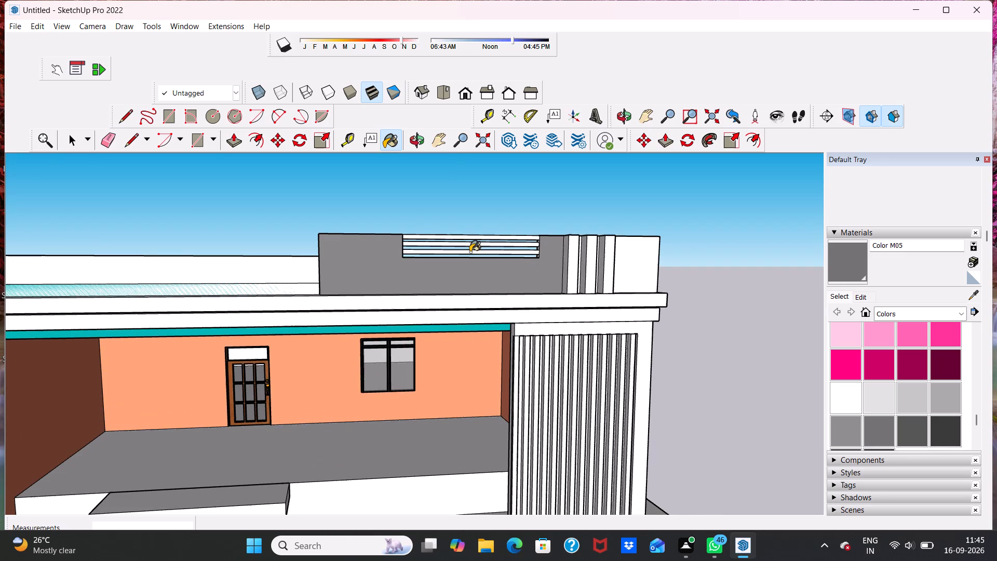
click(470, 252)
scroll(472, 246, up, 1)
click(472, 242)
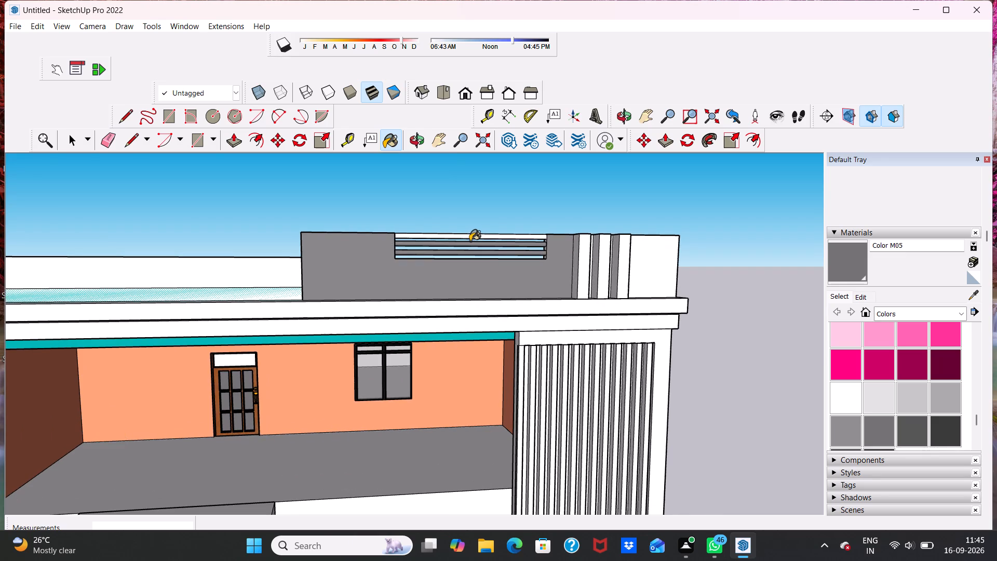
click(469, 237)
middle_drag(502, 257, 438, 264)
click(674, 271)
Paint the front faces of the parapet's three vertical fins and the wall strips between them with Color M05.
scroll(592, 279, up, 3)
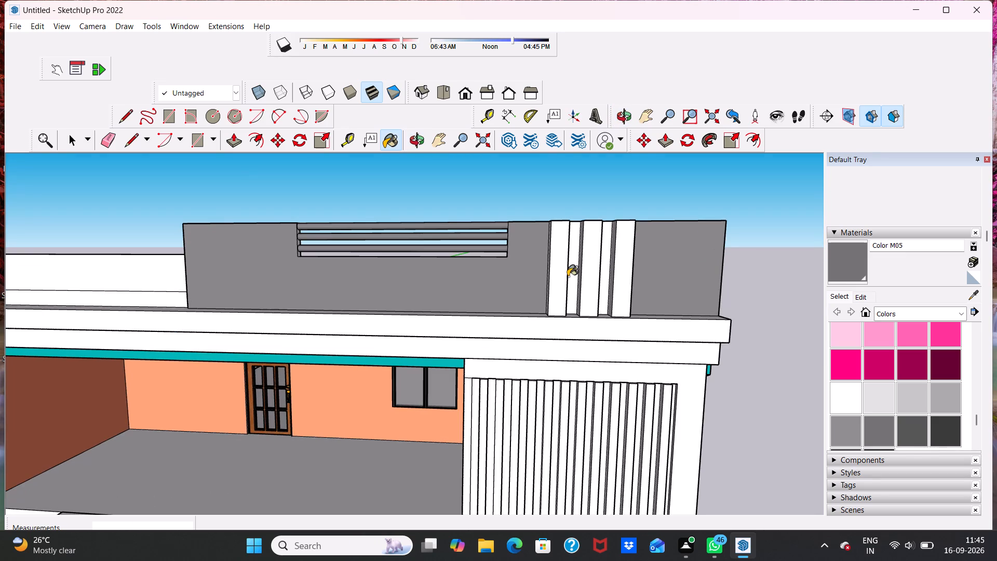
click(556, 278)
click(594, 274)
click(629, 271)
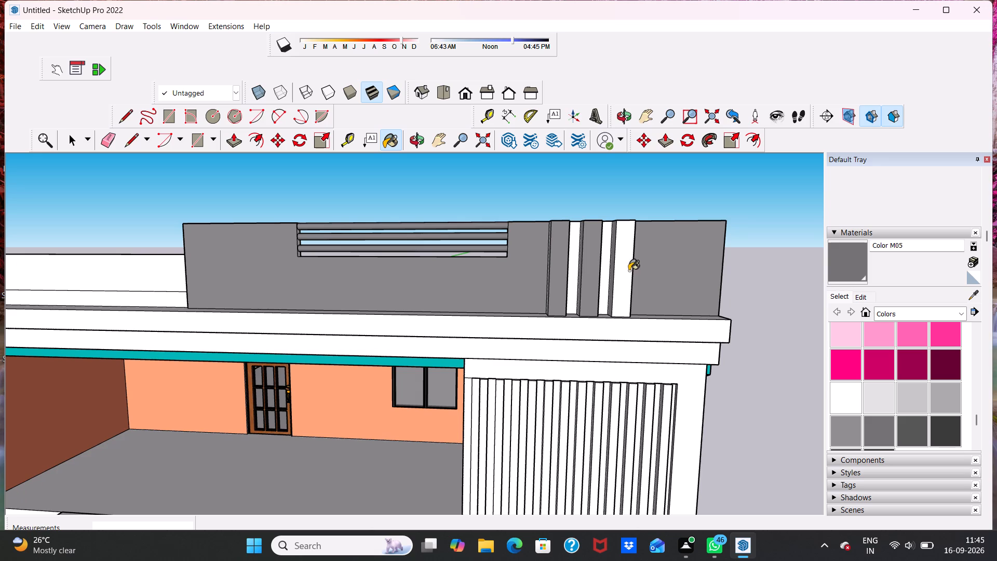
middle_drag(598, 279, 665, 274)
scroll(644, 278, up, 4)
click(579, 265)
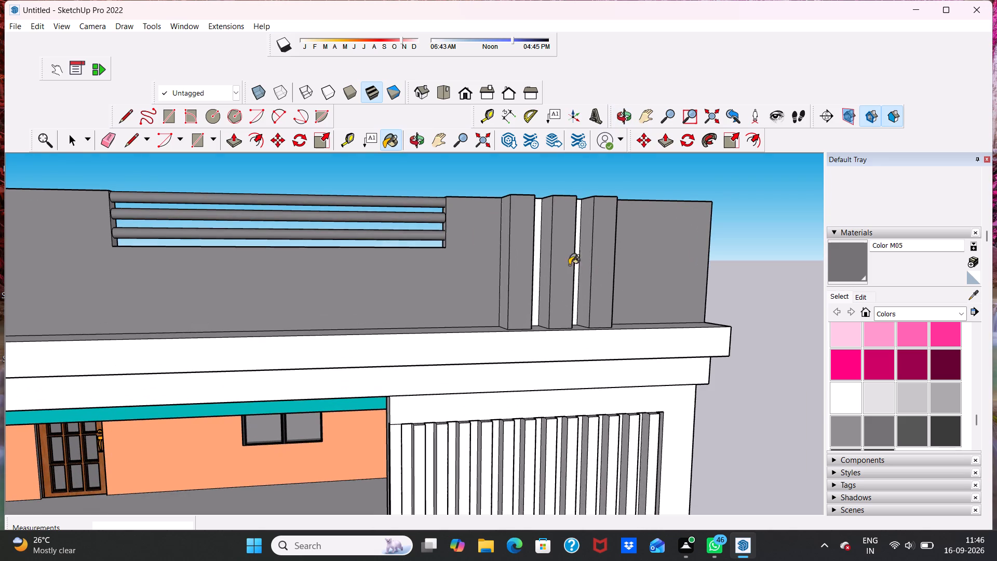
scroll(564, 260, up, 5)
click(526, 260)
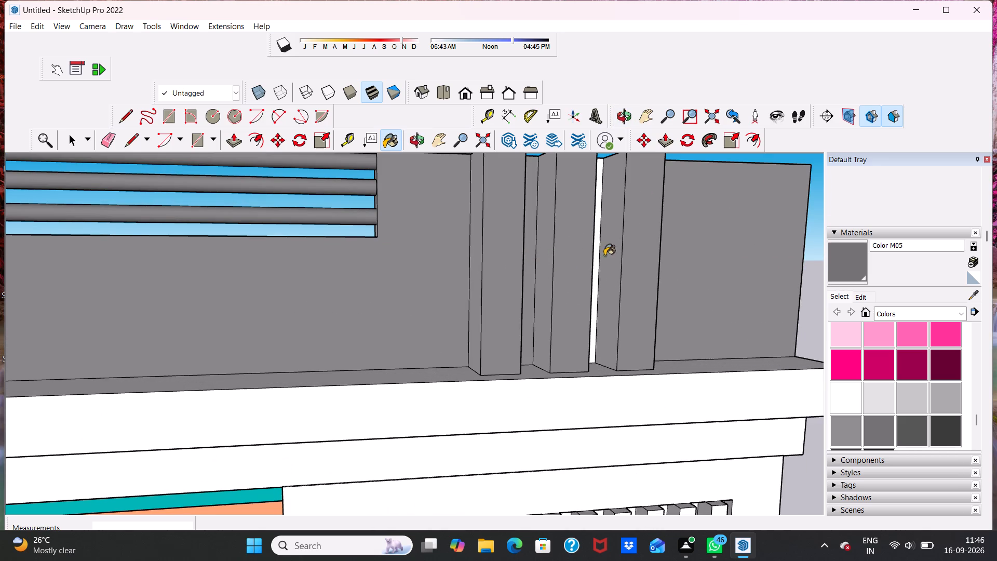
click(597, 257)
Paint the side faces of the three fins that face the parapet's outer end with Color M05.
middle_drag(596, 261, 342, 265)
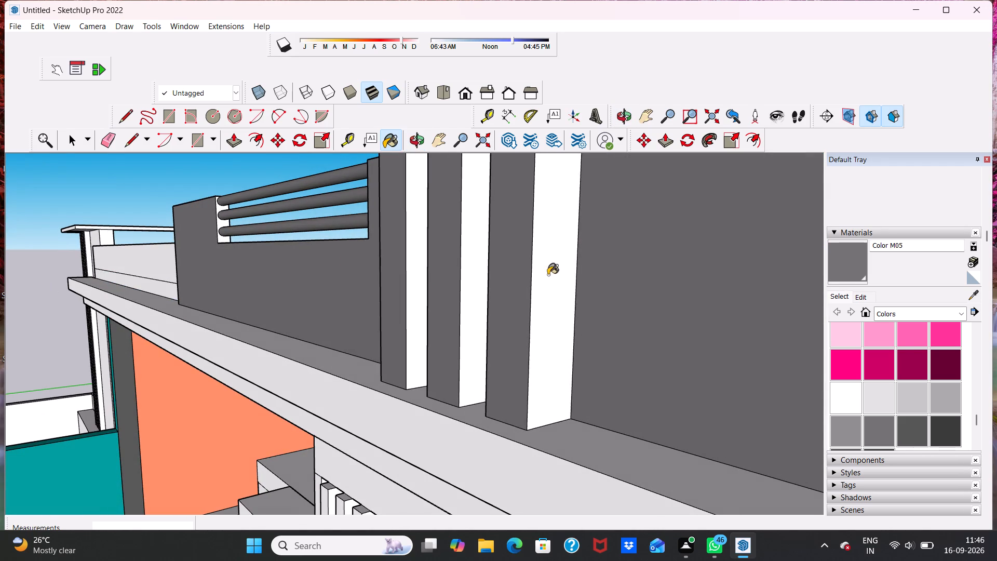
click(559, 279)
click(465, 271)
click(420, 261)
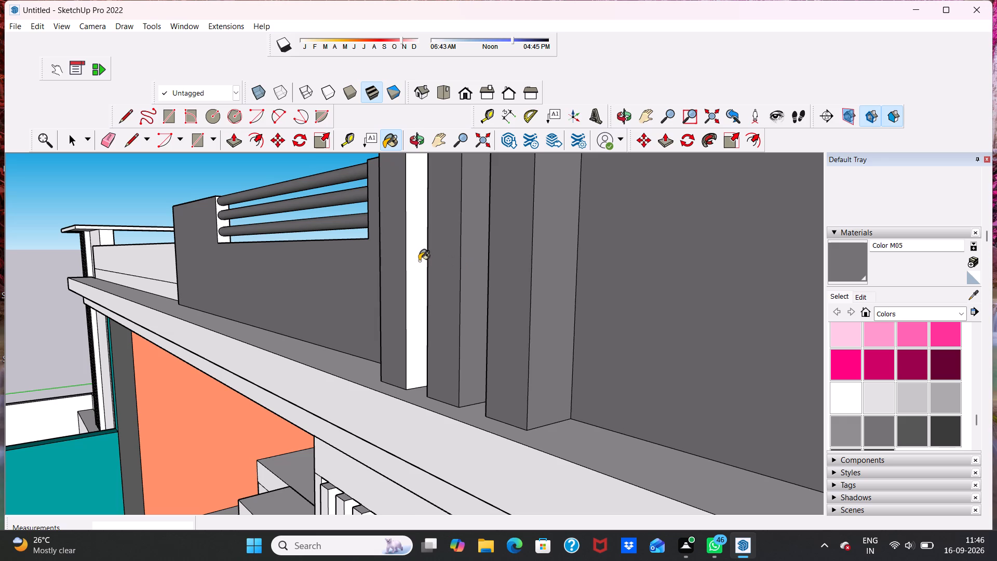
Paint the fin tops, the adjoining parapet top edge and the sill of the barred opening with Color M05.
middle_drag(374, 268, 660, 296)
scroll(486, 249, up, 3)
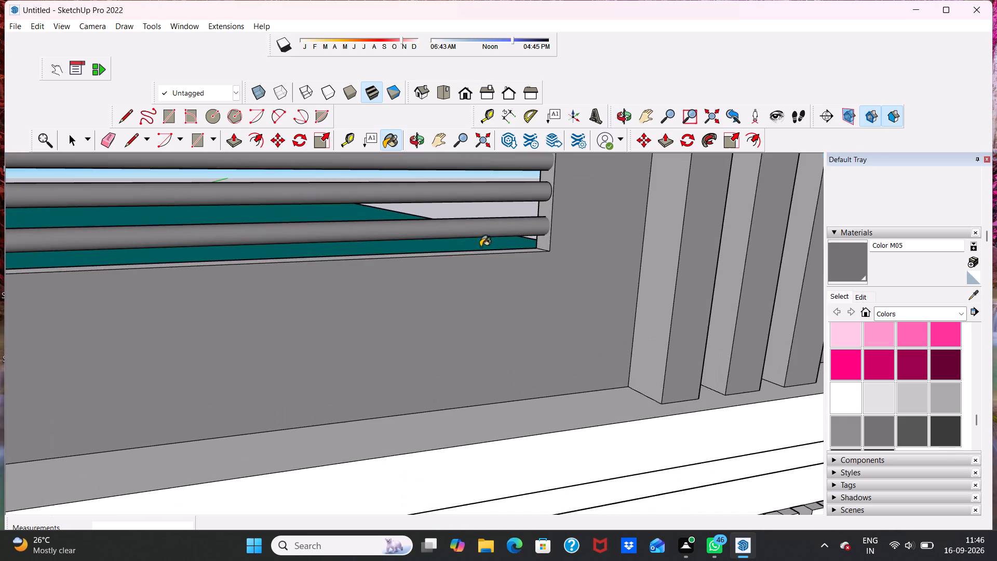
middle_drag(428, 239, 250, 278)
scroll(332, 266, down, 3)
middle_drag(259, 227, 251, 286)
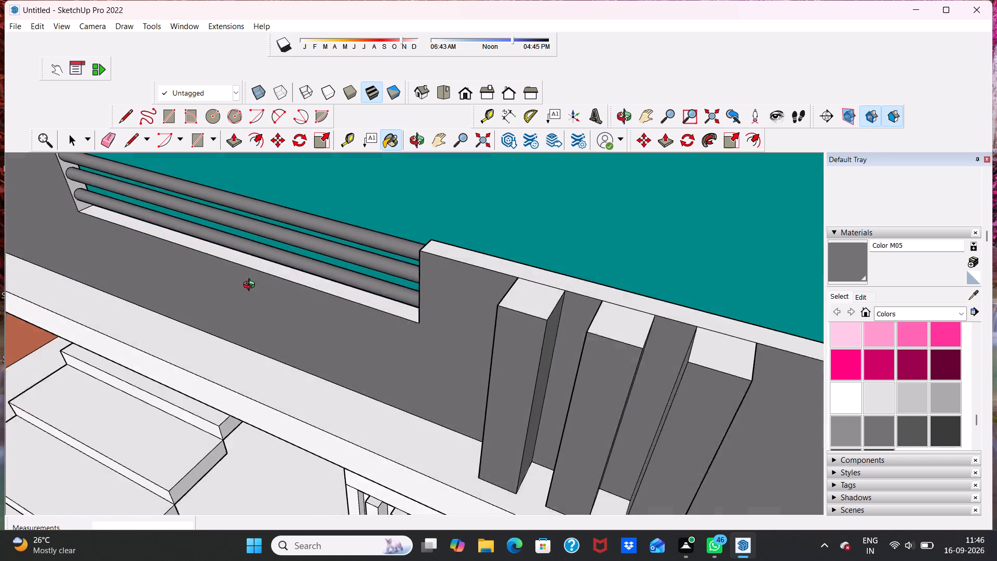
middle_drag(251, 286, 247, 311)
click(539, 343)
drag(609, 364, 616, 367)
click(702, 412)
click(658, 350)
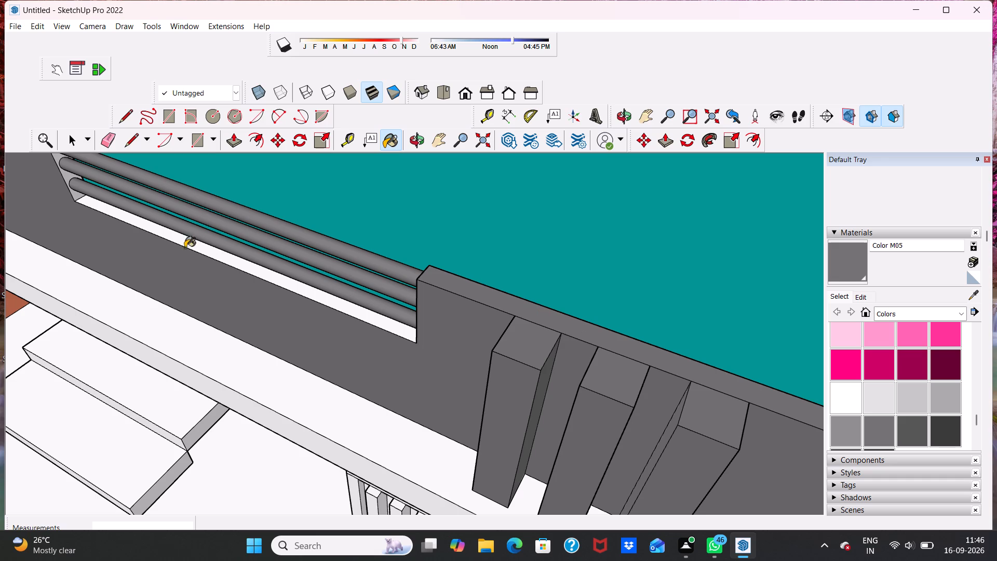
click(209, 251)
Paint the opening's inner-end jamb and the parapet's remaining top edge and end face with Color M05.
scroll(202, 243, down, 4)
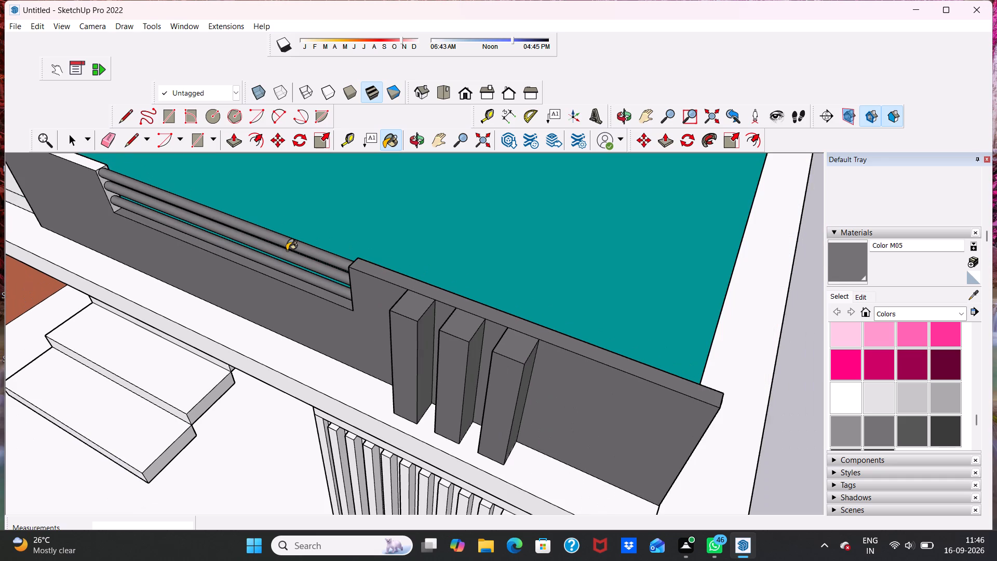
scroll(58, 136, up, 1)
scroll(88, 179, down, 3)
scroll(98, 182, up, 4)
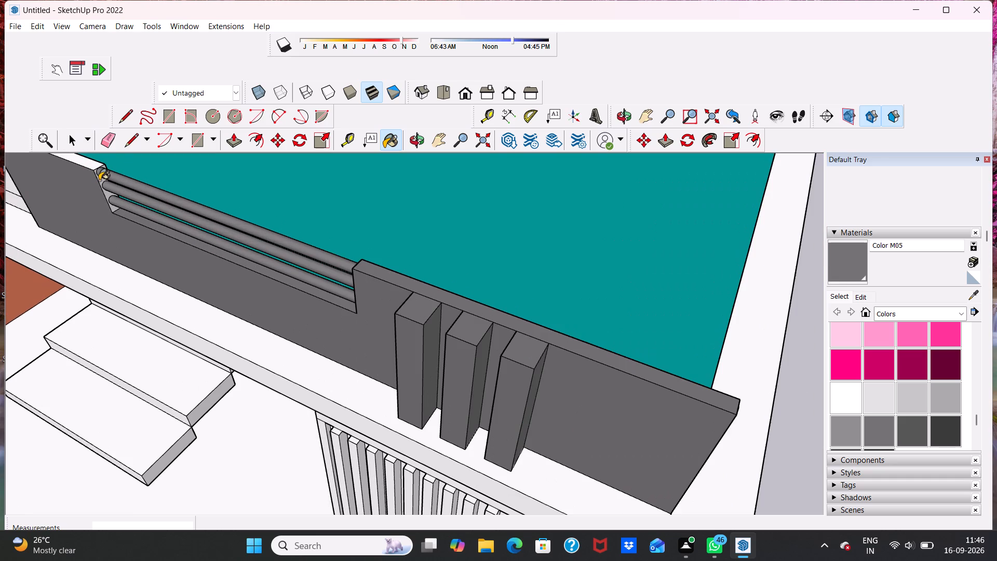
click(99, 180)
scroll(106, 186, down, 1)
middle_drag(130, 204, 244, 253)
scroll(139, 225, up, 1)
scroll(132, 223, down, 5)
scroll(314, 248, down, 3)
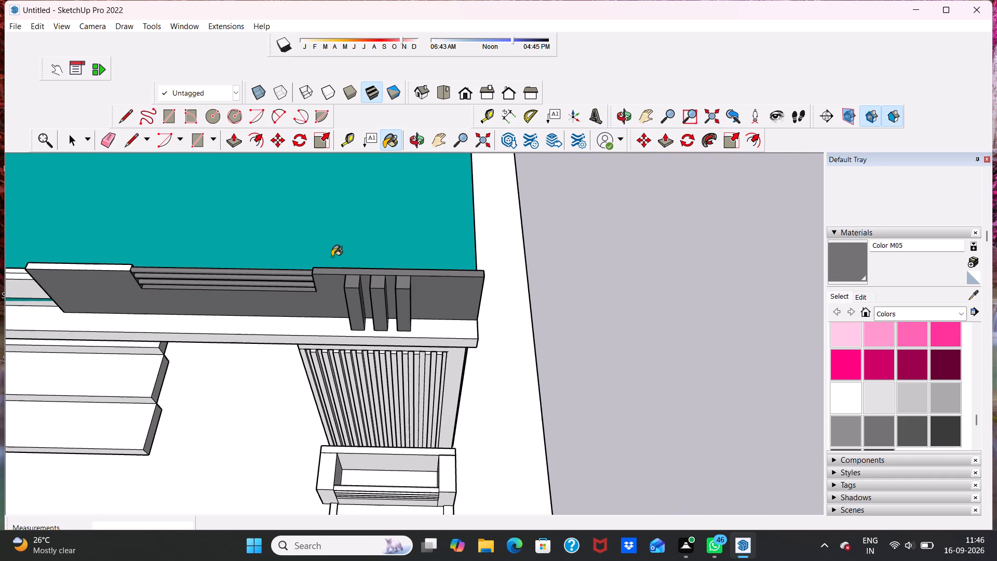
click(115, 266)
middle_drag(104, 273, 227, 226)
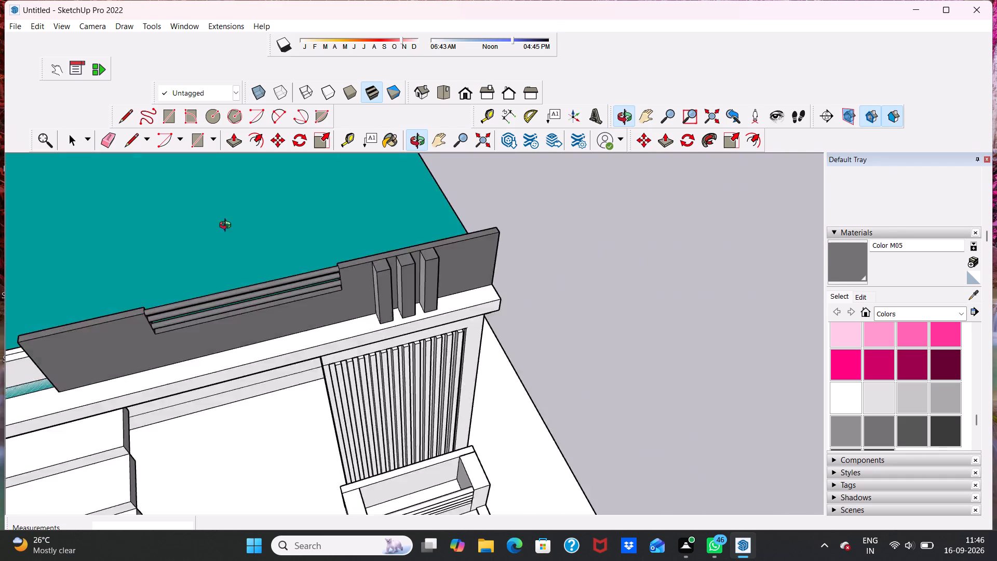
middle_drag(227, 226, 354, 188)
click(197, 417)
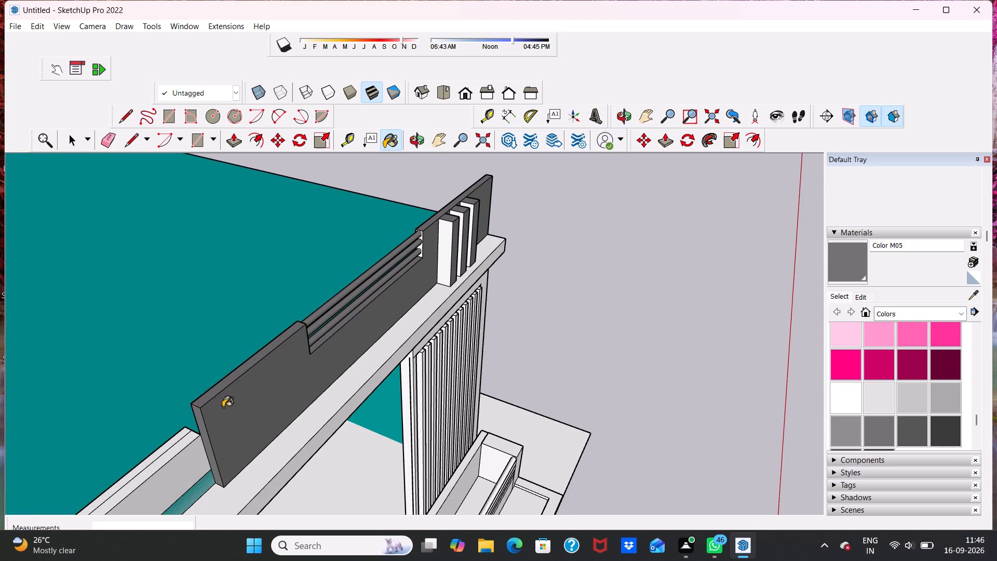
Paint the fins' side faces toward the barred opening and the opening's remaining white jamb with Color M05.
middle_drag(248, 405, 185, 368)
click(454, 262)
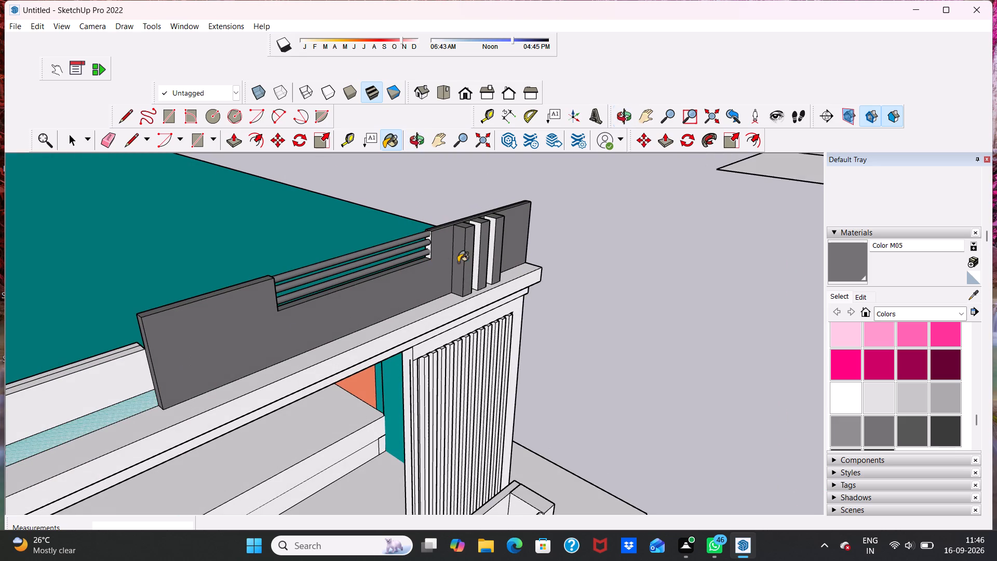
scroll(476, 266, up, 4)
click(473, 257)
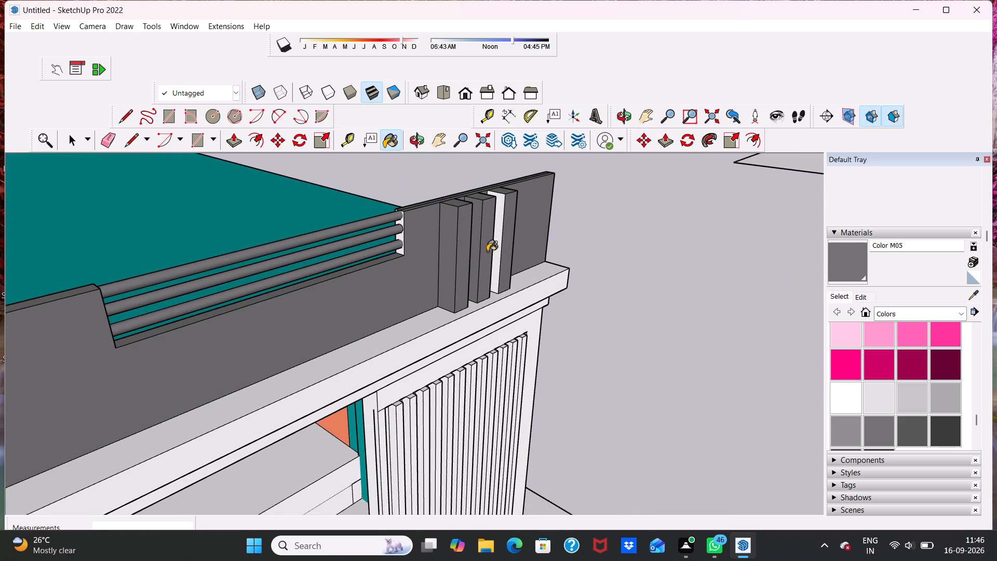
click(502, 249)
scroll(496, 248, up, 5)
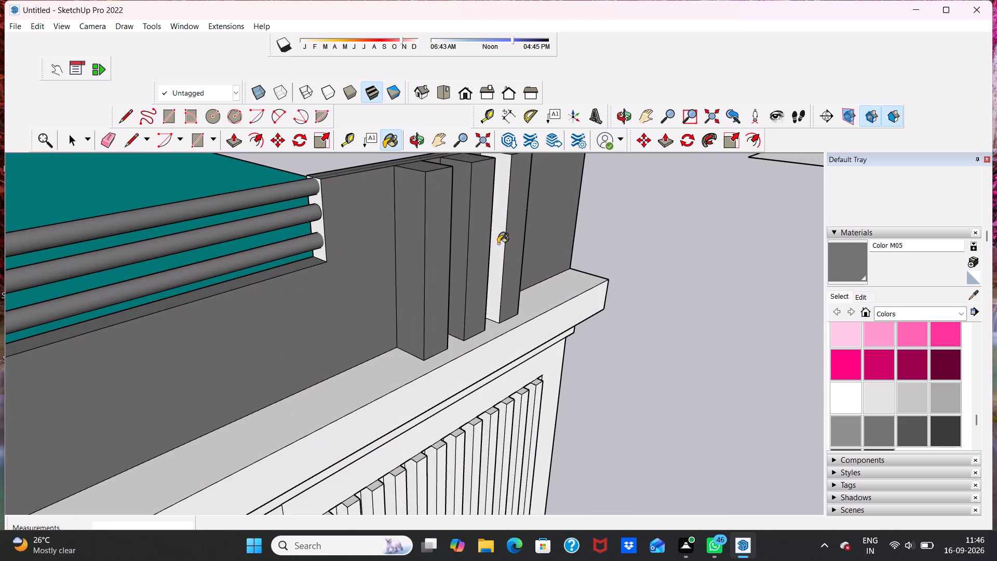
click(498, 244)
scroll(281, 243, up, 3)
click(332, 220)
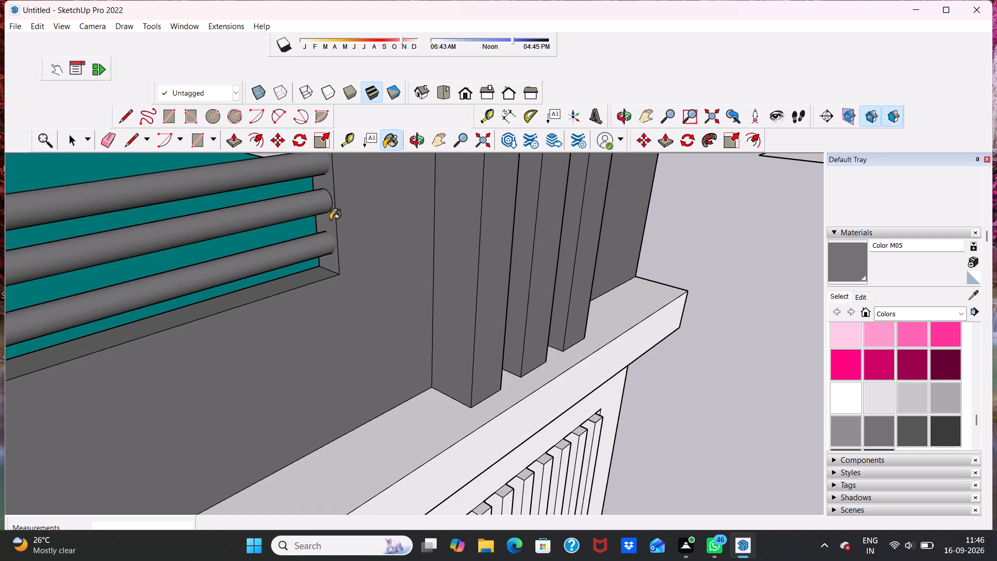
Paint the tall wall's front face on both sides of its vertical strips with Color M05.
scroll(312, 224, down, 5)
middle_drag(317, 225, 131, 235)
scroll(130, 232, up, 1)
scroll(125, 222, down, 6)
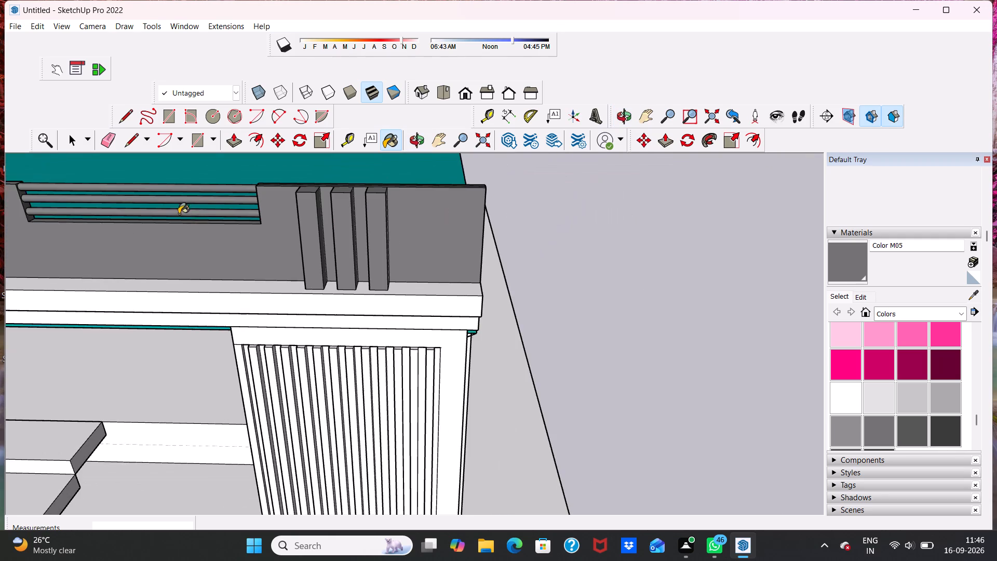
middle_drag(179, 214, 234, 179)
scroll(235, 178, up, 1)
scroll(216, 194, down, 5)
scroll(312, 255, down, 11)
middle_drag(191, 301, 241, 259)
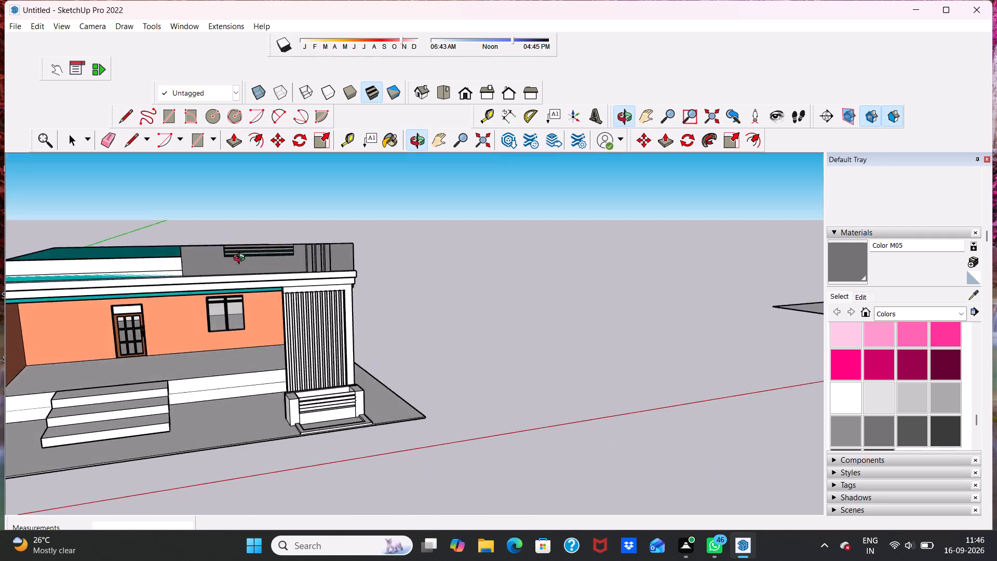
middle_drag(241, 259, 278, 239)
scroll(272, 251, down, 6)
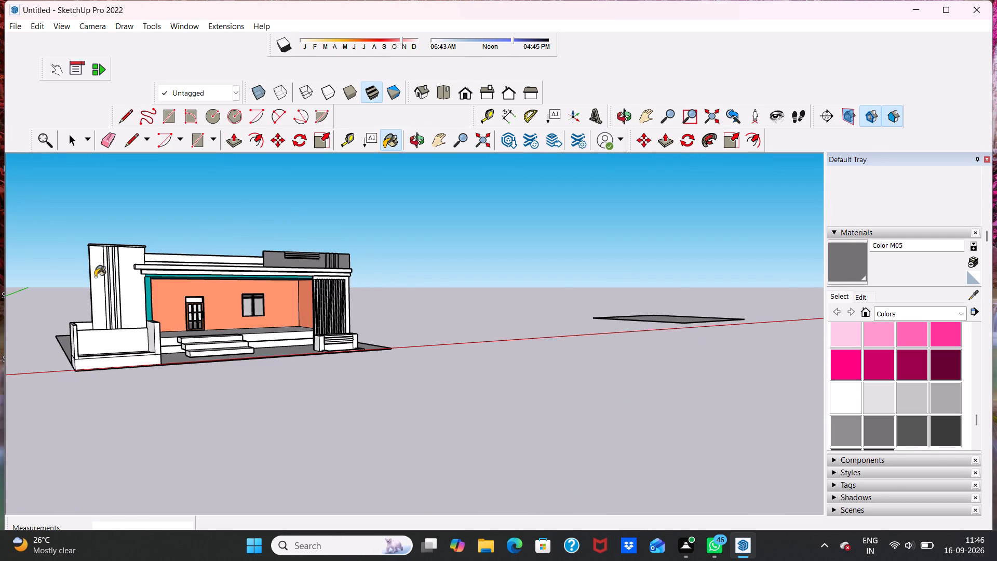
scroll(38, 273, up, 1)
scroll(101, 283, up, 4)
click(105, 272)
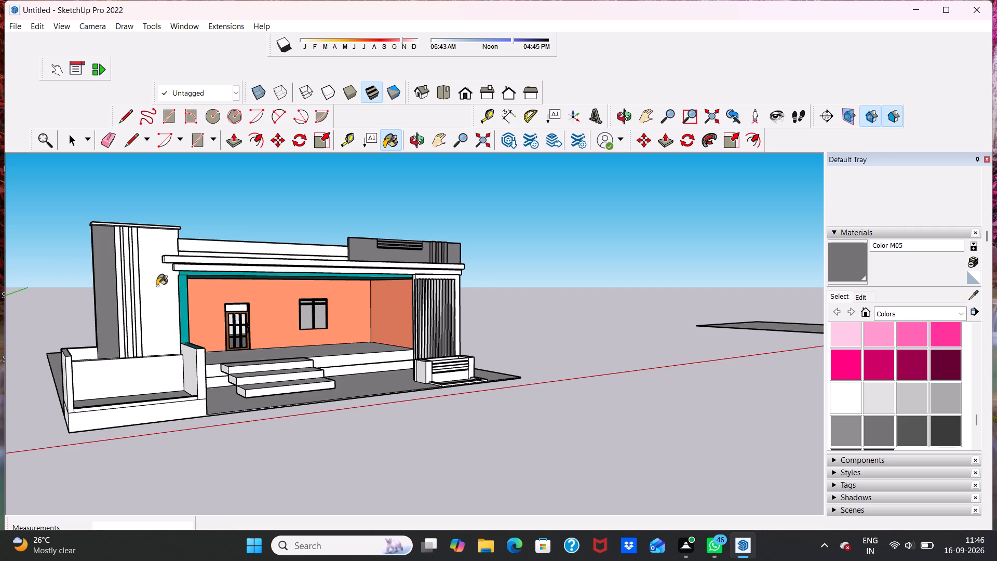
click(157, 286)
Paint the two recessed bands between the tall wall's vertical strips with Color M05.
scroll(144, 286, up, 15)
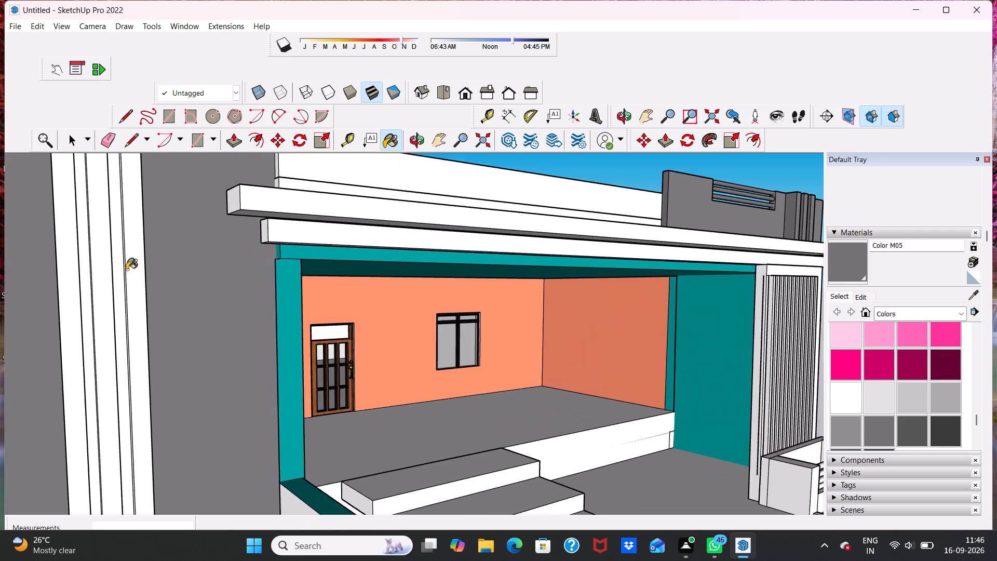
scroll(127, 270, up, 7)
click(111, 285)
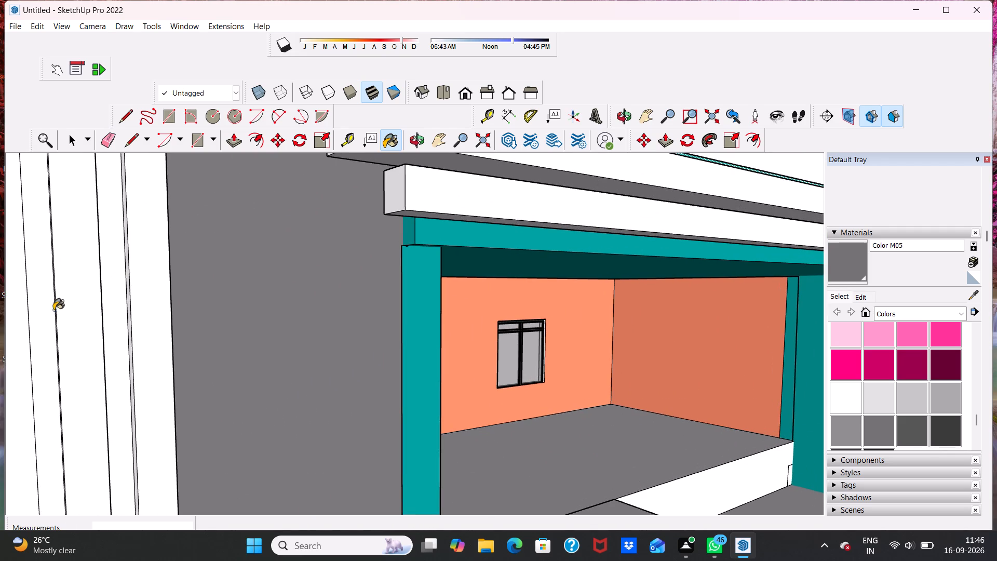
click(39, 314)
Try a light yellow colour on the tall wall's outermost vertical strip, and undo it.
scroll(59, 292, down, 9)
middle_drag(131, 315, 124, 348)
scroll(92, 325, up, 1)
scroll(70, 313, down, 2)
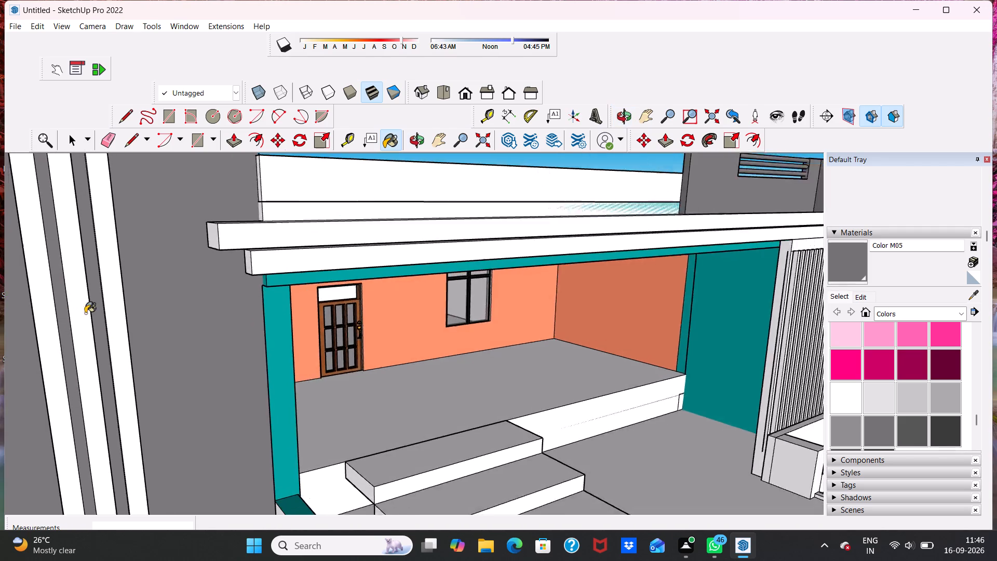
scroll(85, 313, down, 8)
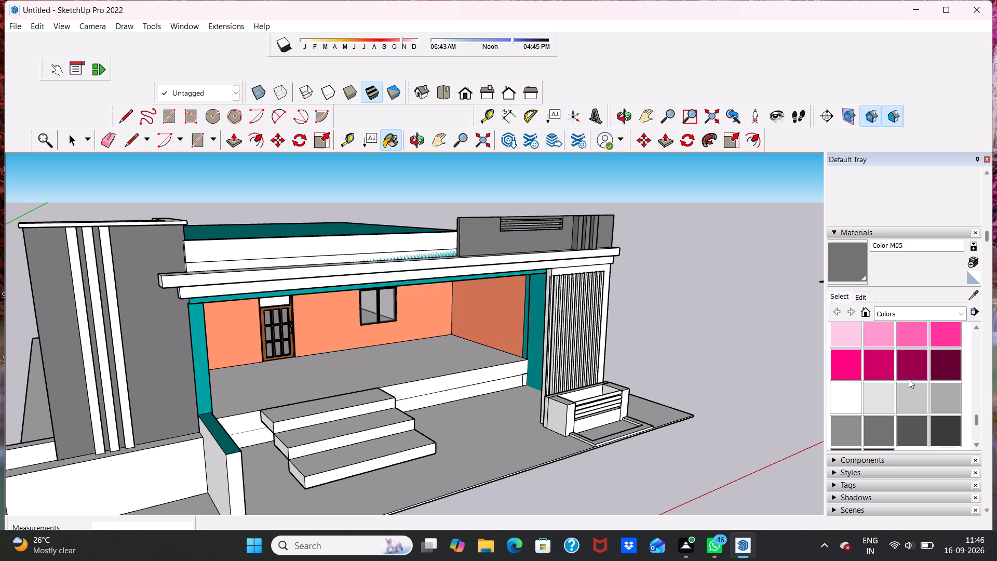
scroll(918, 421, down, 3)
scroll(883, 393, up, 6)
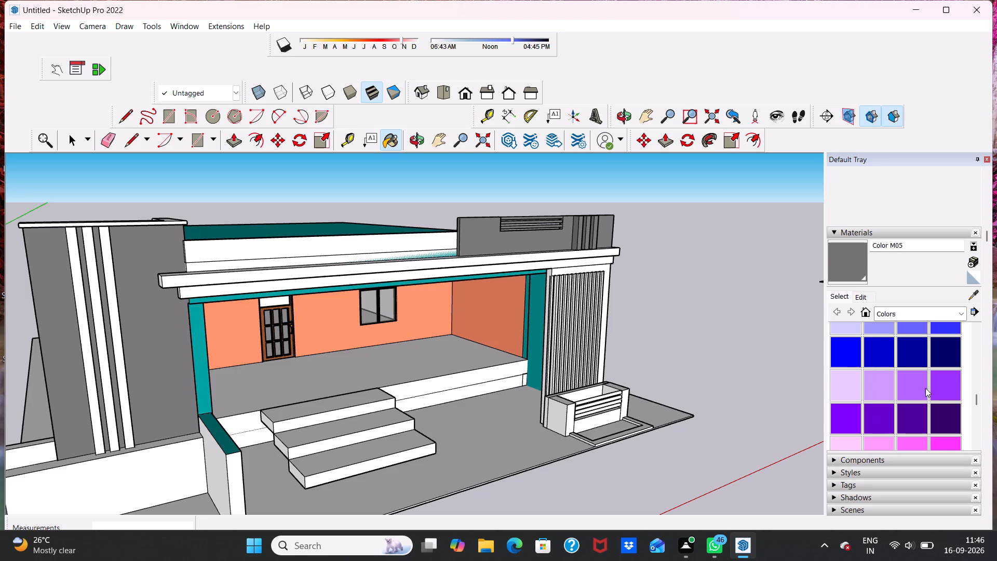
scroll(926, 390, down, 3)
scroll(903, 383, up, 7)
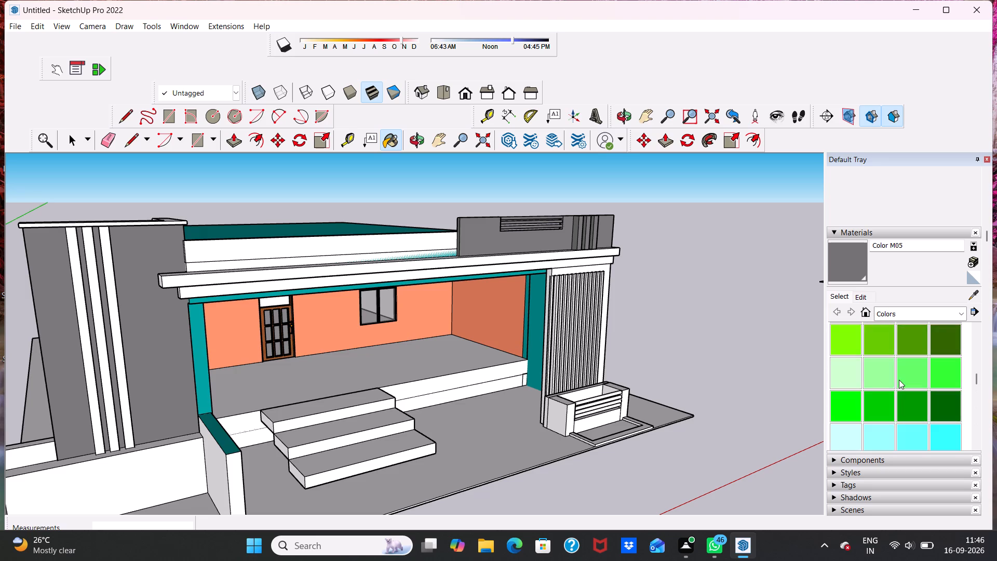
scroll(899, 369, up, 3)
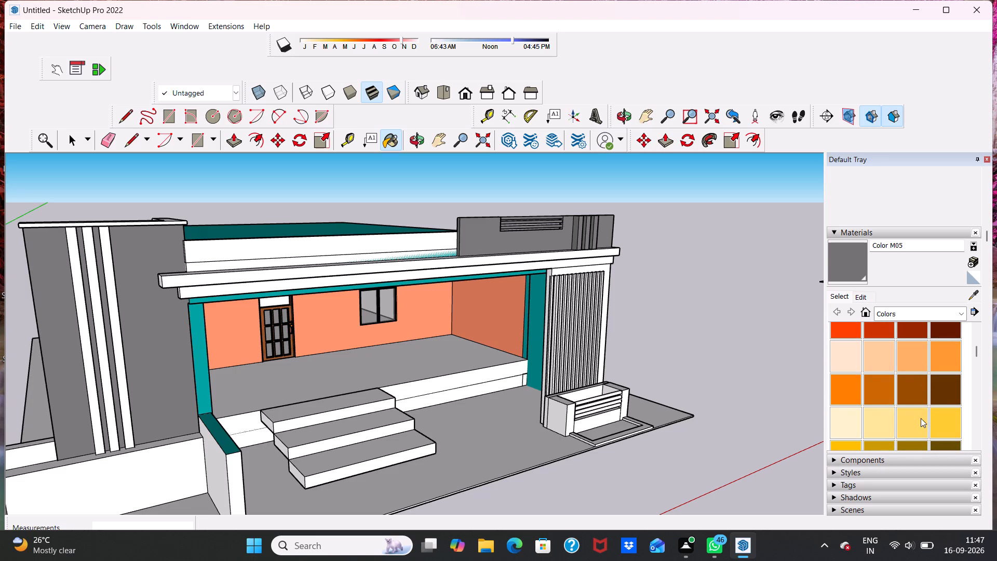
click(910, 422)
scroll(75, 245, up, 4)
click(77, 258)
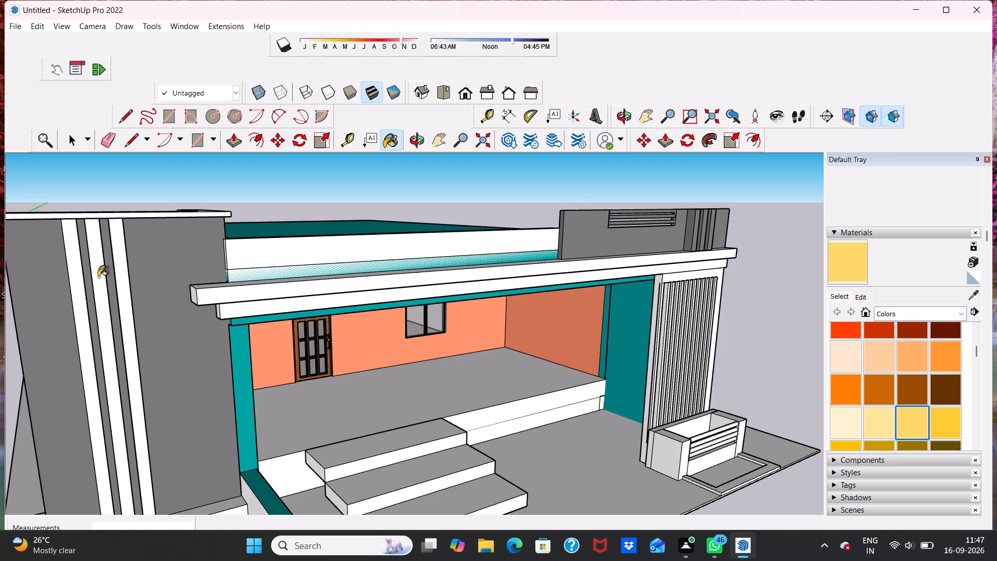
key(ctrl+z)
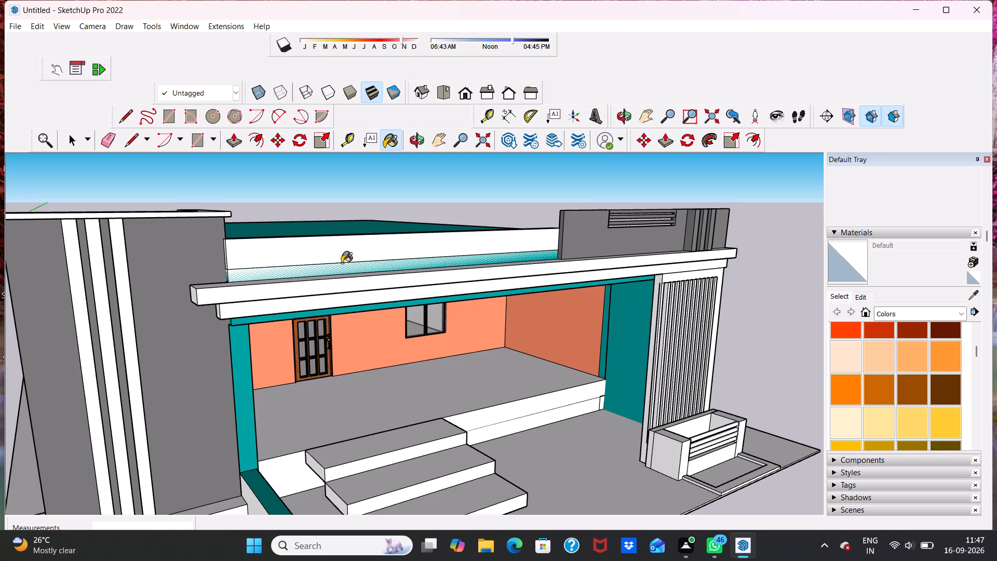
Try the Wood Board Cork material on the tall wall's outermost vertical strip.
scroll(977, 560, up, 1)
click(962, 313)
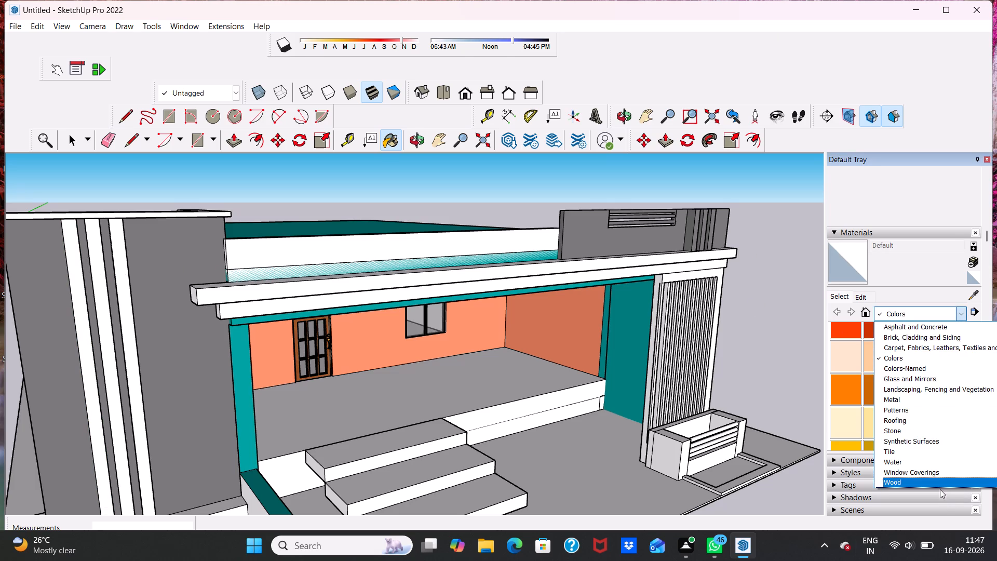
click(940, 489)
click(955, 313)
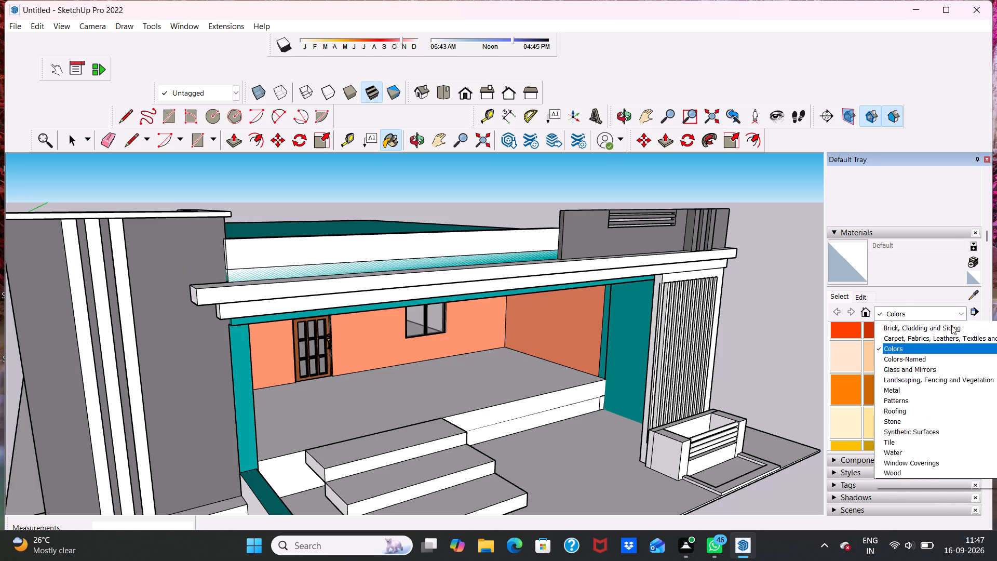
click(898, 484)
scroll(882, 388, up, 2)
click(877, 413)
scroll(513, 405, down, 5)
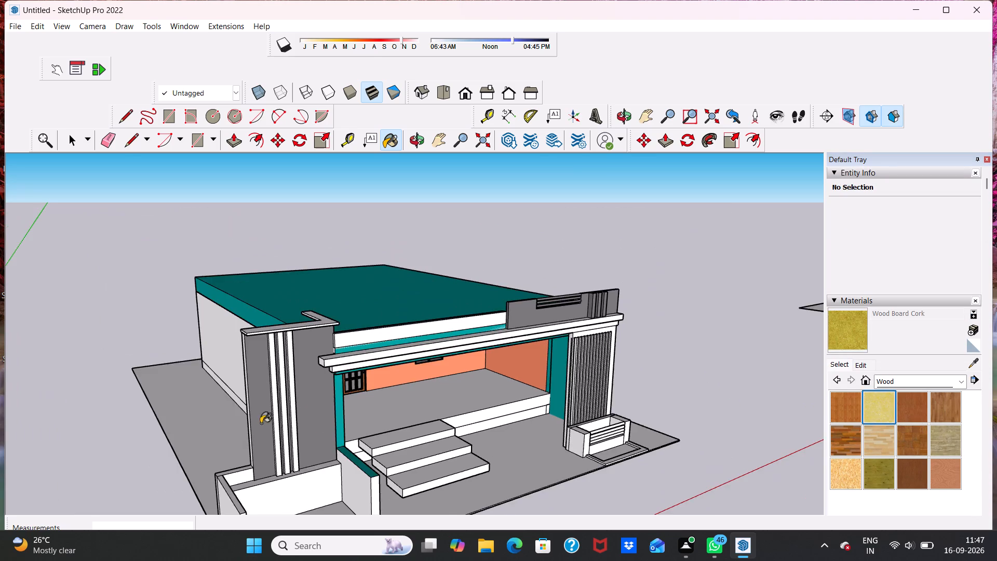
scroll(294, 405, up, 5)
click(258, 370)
Paint the front faces of the tall wall's three vertical strips with Wood Veneer 02.
scroll(258, 389, up, 5)
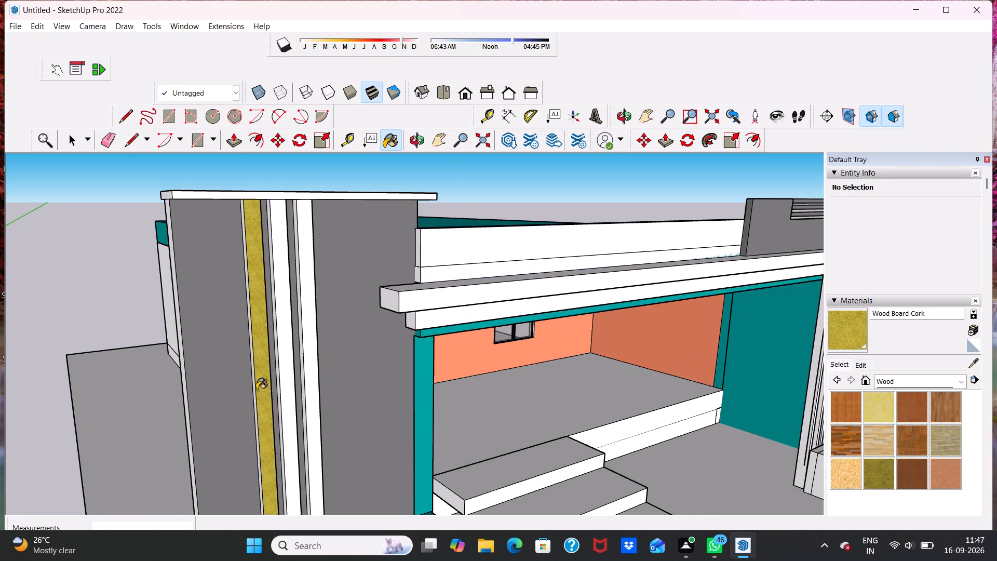
scroll(257, 390, up, 11)
scroll(275, 372, down, 13)
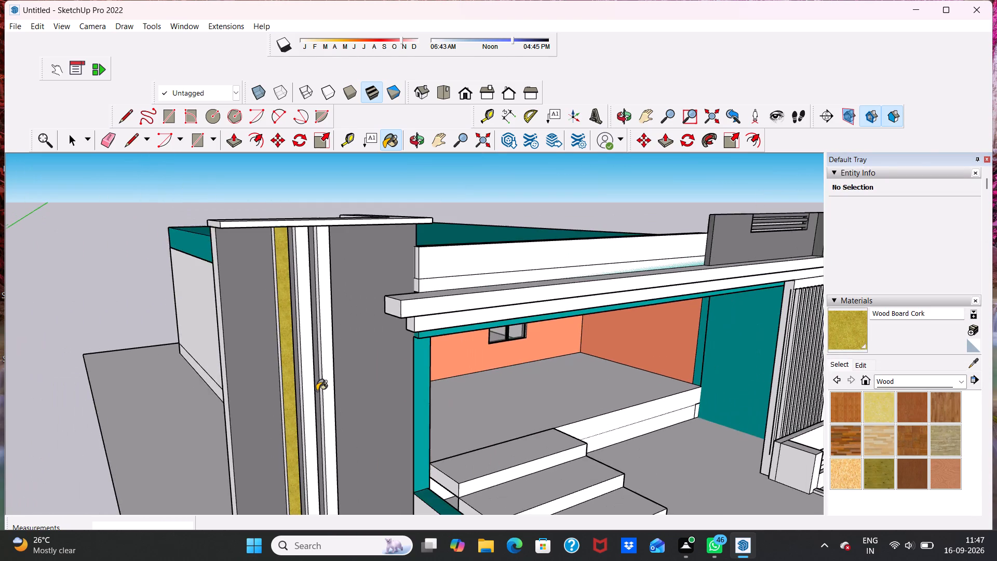
scroll(317, 391, down, 1)
middle_drag(316, 390, 232, 390)
scroll(890, 524, down, 1)
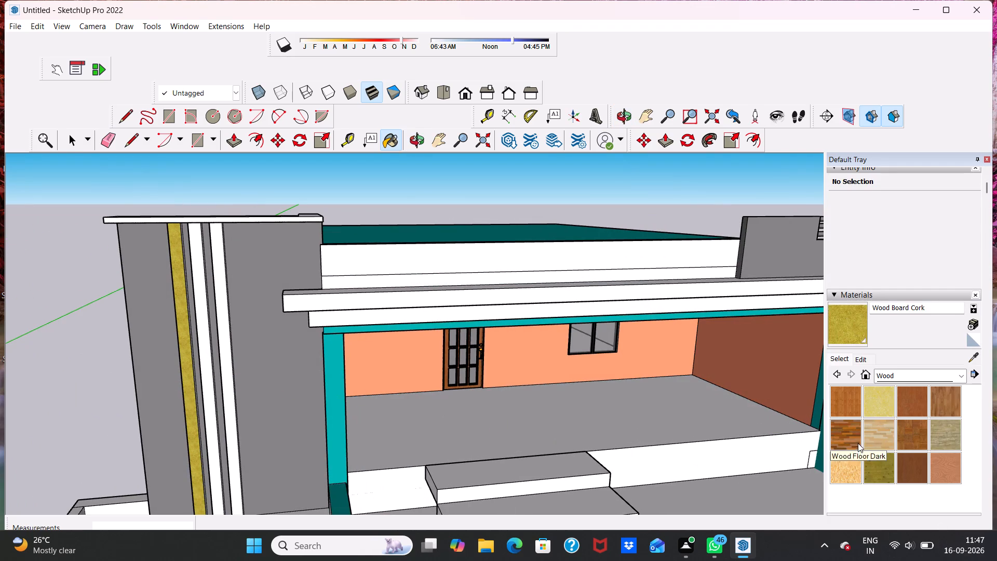
click(950, 469)
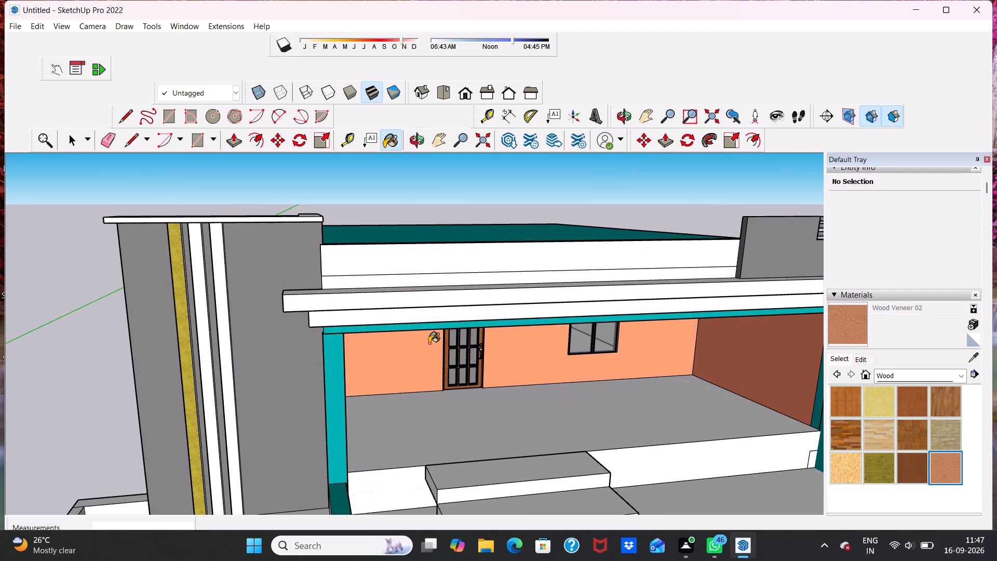
scroll(187, 336, up, 5)
click(191, 308)
scroll(210, 317, up, 4)
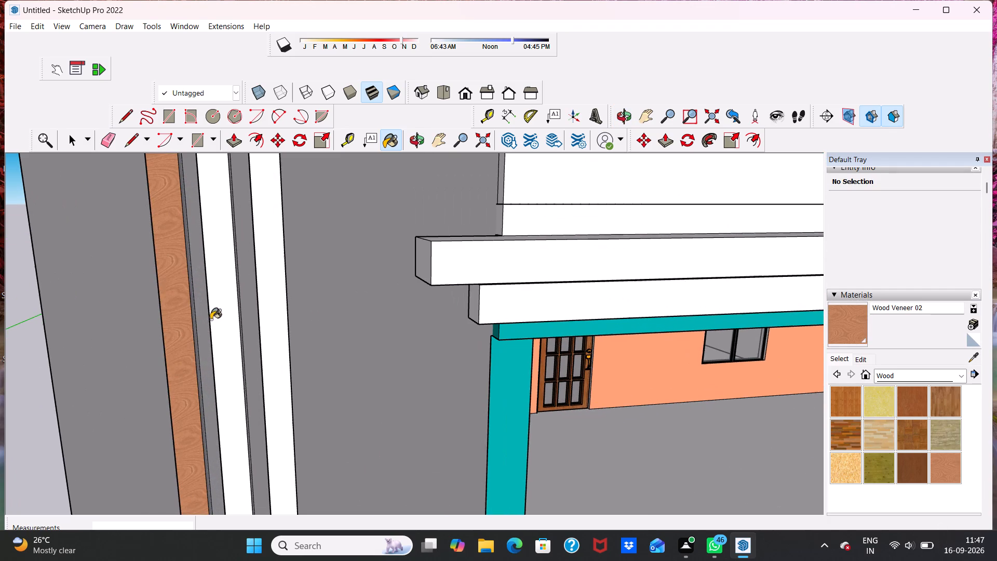
click(220, 320)
click(276, 331)
Paint the three vertical strips' side faces turned away from the porch with Wood Veneer 02.
middle_drag(257, 341, 368, 331)
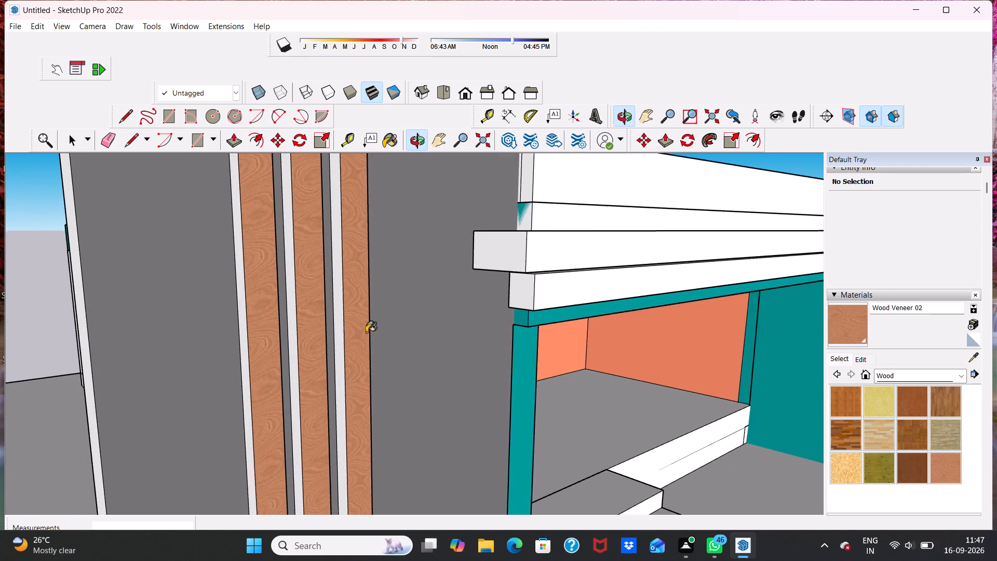
scroll(349, 336, up, 4)
click(336, 336)
click(260, 330)
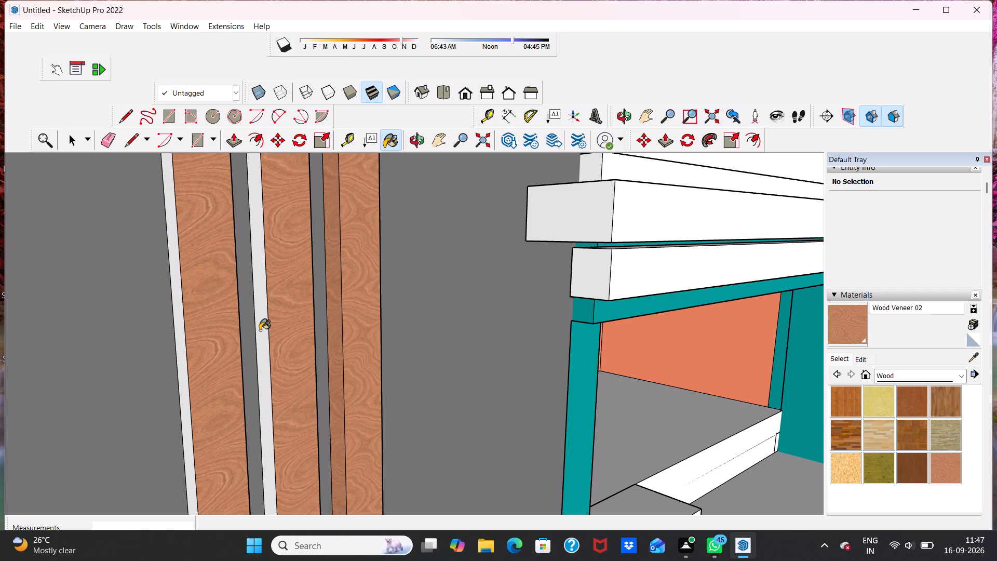
click(180, 342)
Paint the three vertical strips' side faces turned toward the porch with Wood Veneer 02.
middle_drag(206, 340, 52, 365)
scroll(150, 337, up, 2)
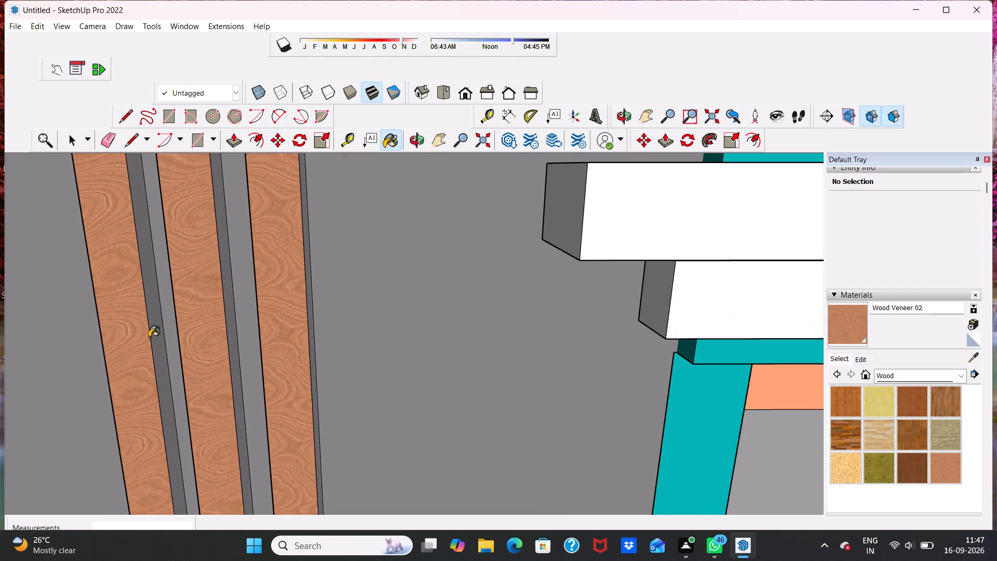
click(152, 336)
click(234, 342)
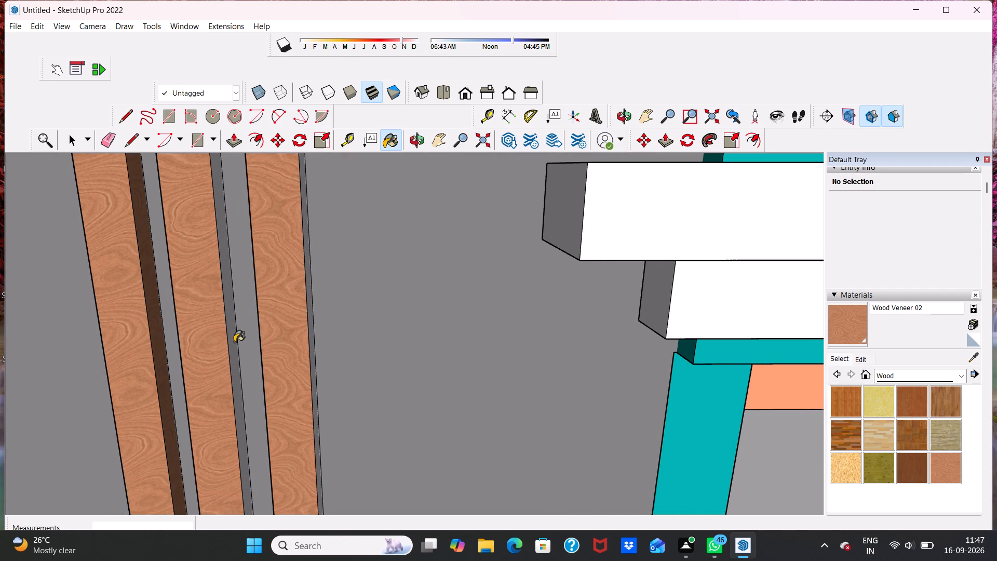
click(313, 346)
Paint the top and front faces of the tall wall's cap slab with Wood Veneer 01.
scroll(294, 338, down, 5)
middle_drag(306, 339, 344, 333)
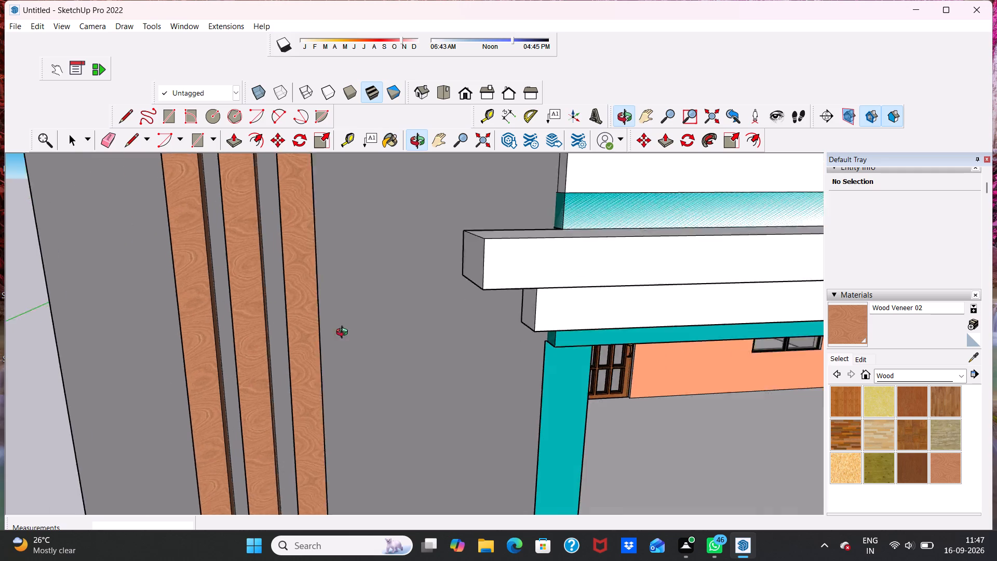
middle_drag(344, 333, 403, 310)
scroll(334, 274, down, 11)
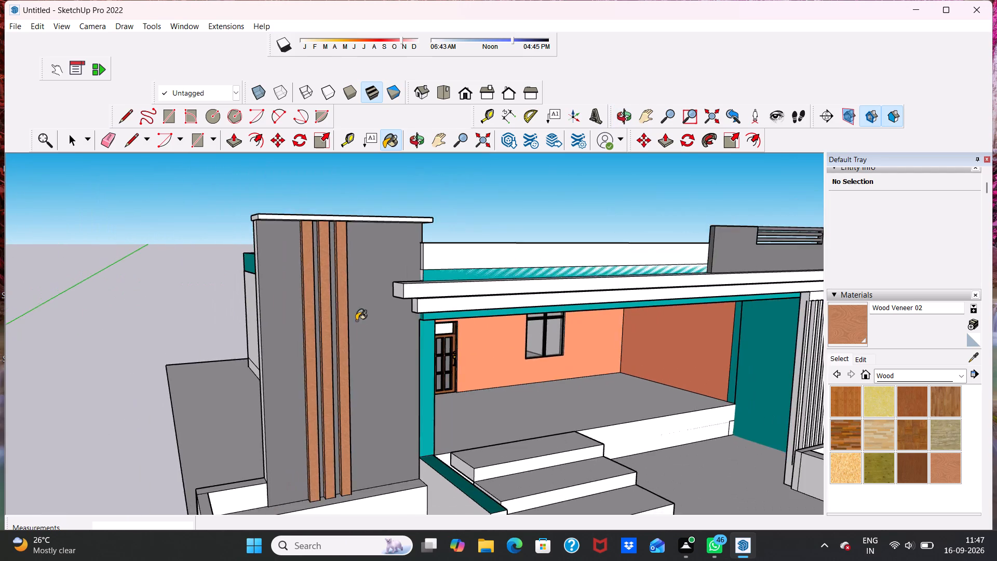
scroll(356, 320, down, 6)
middle_drag(359, 363, 292, 383)
scroll(290, 381, up, 6)
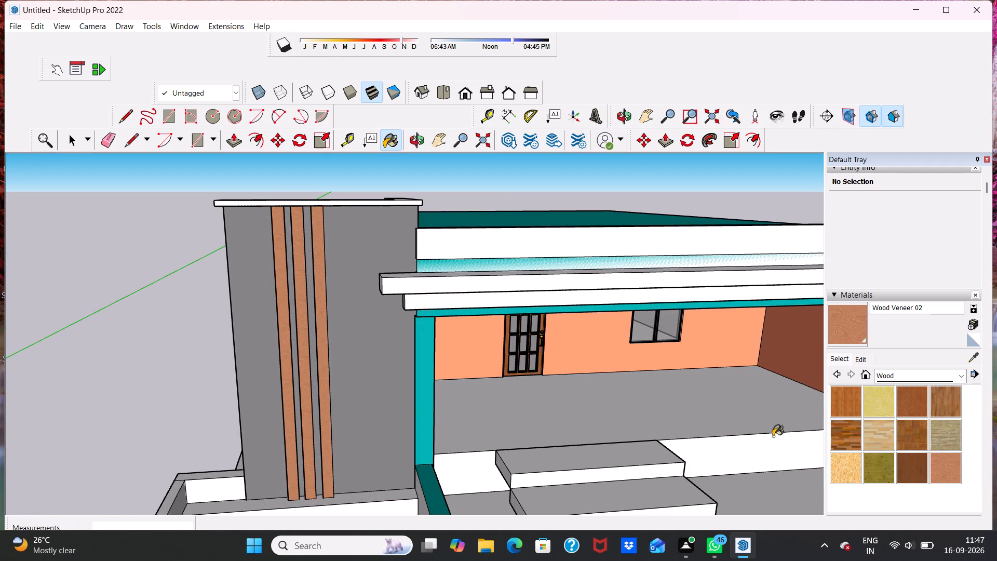
click(914, 462)
scroll(648, 395, down, 6)
scroll(471, 375, up, 6)
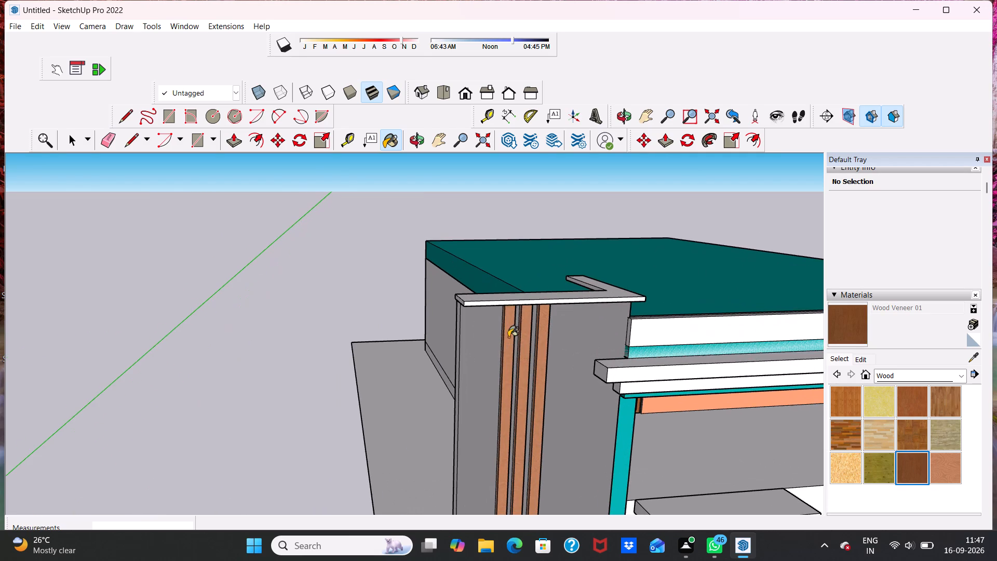
click(505, 300)
scroll(505, 299, up, 7)
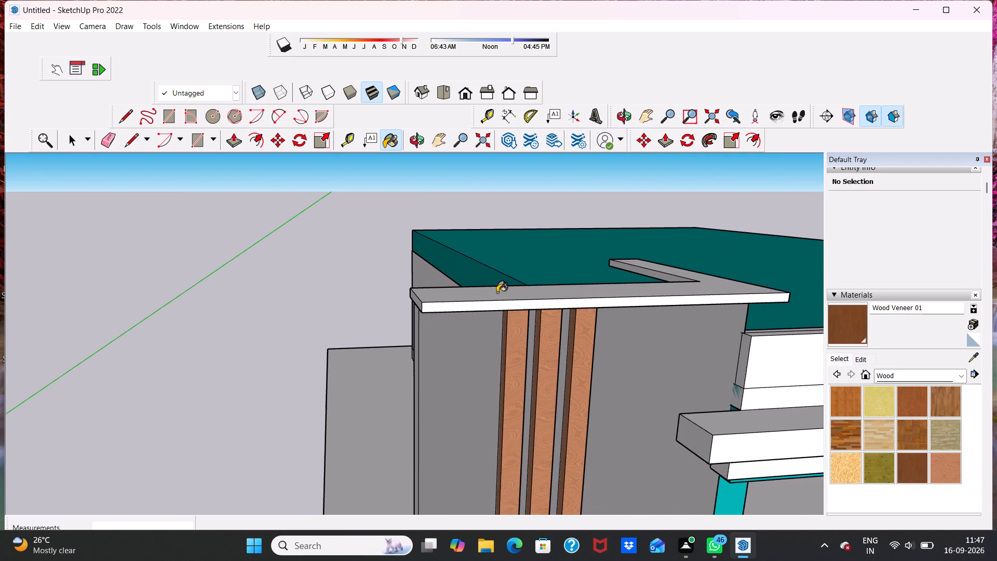
click(497, 292)
click(495, 306)
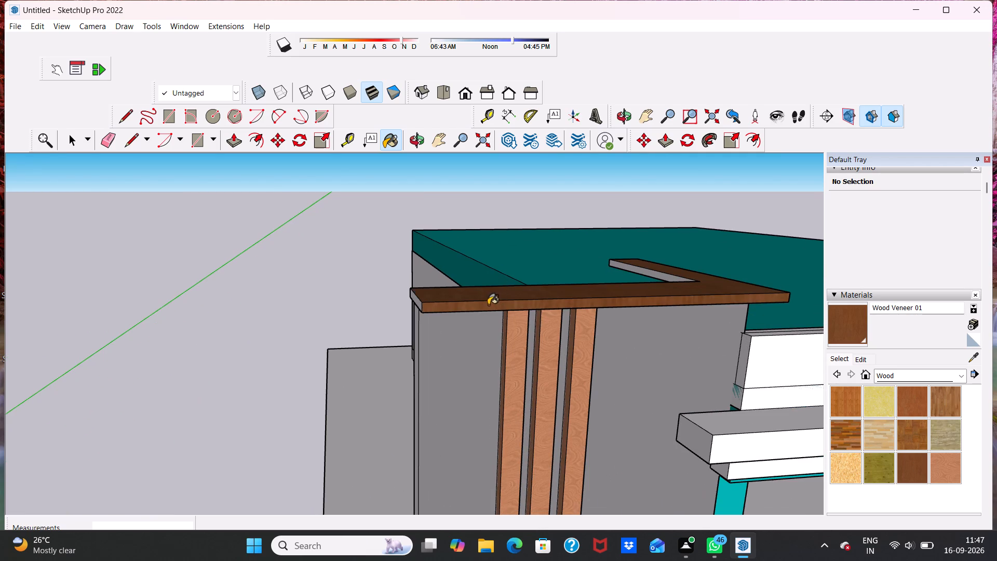
Paint the cap slab's outer side, porch-side, rear end and inner edge faces with Wood Veneer 01.
middle_drag(488, 304, 643, 294)
scroll(643, 294, up, 1)
click(439, 293)
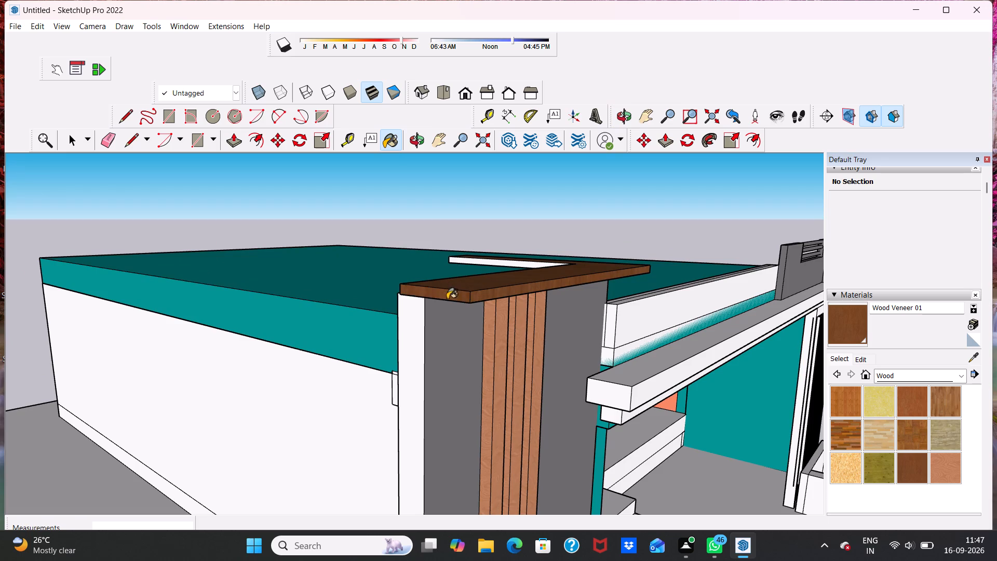
middle_drag(448, 299, 7, 295)
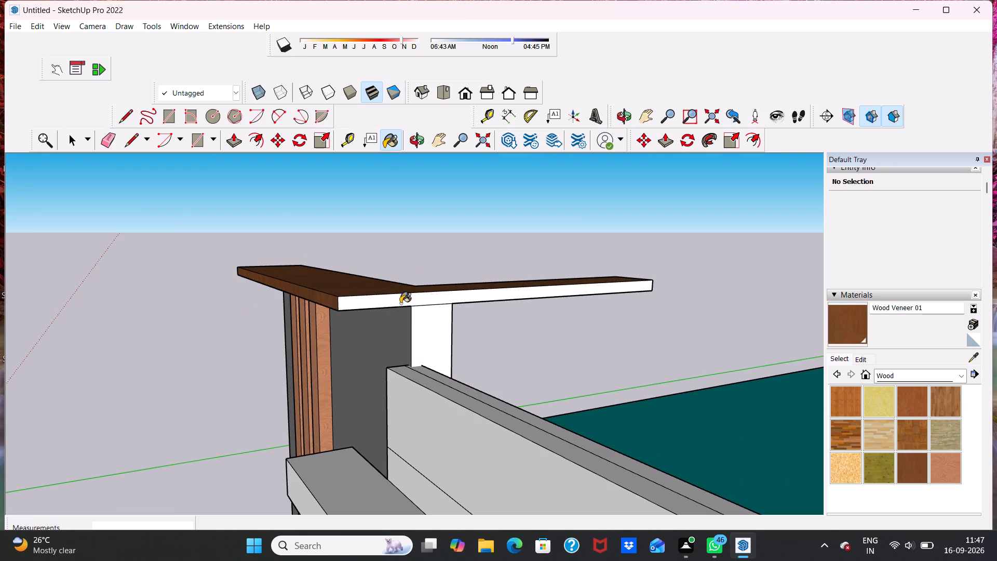
click(400, 301)
middle_drag(453, 337, 70, 331)
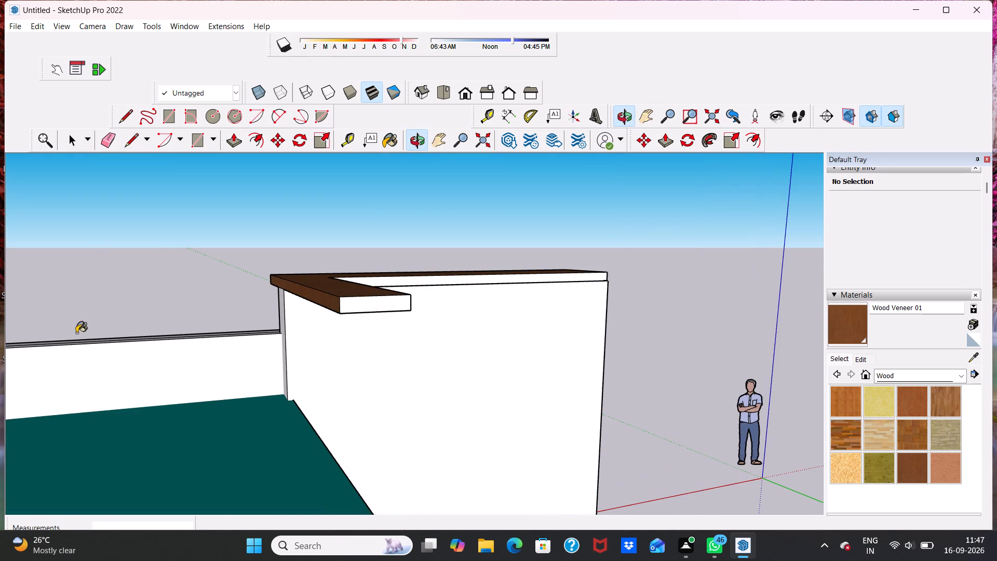
click(363, 306)
click(399, 279)
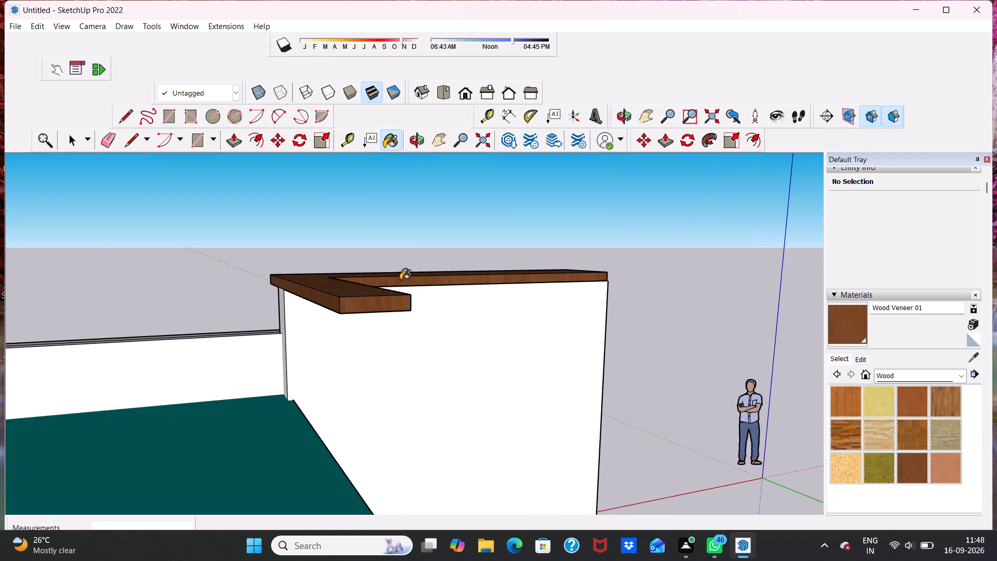
Paint the front face and underside of the upper projecting beam above the porch with Wood Cherry Original.
middle_drag(358, 283, 703, 271)
middle_drag(494, 310, 757, 266)
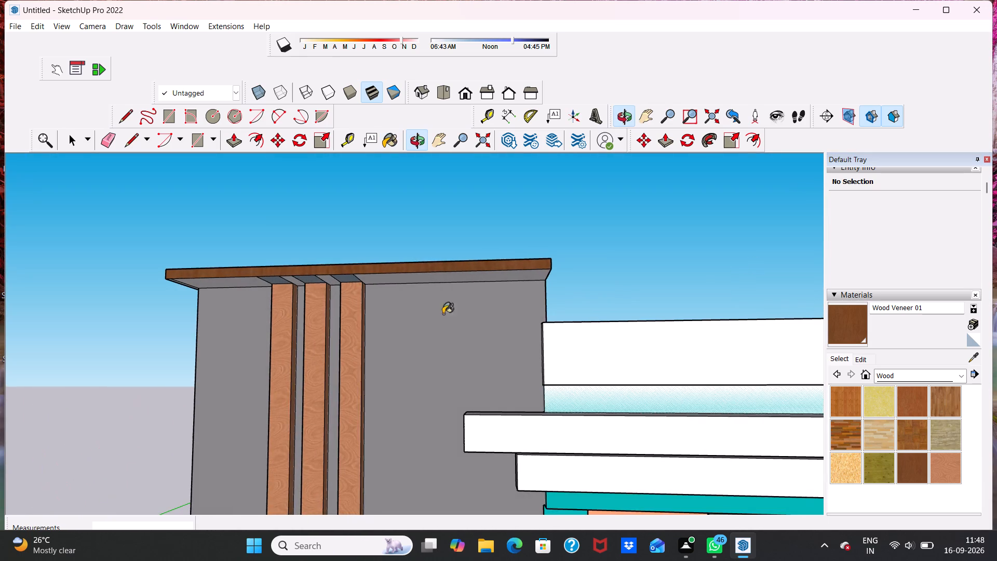
scroll(398, 319, down, 4)
middle_drag(408, 319, 545, 214)
scroll(915, 449, down, 1)
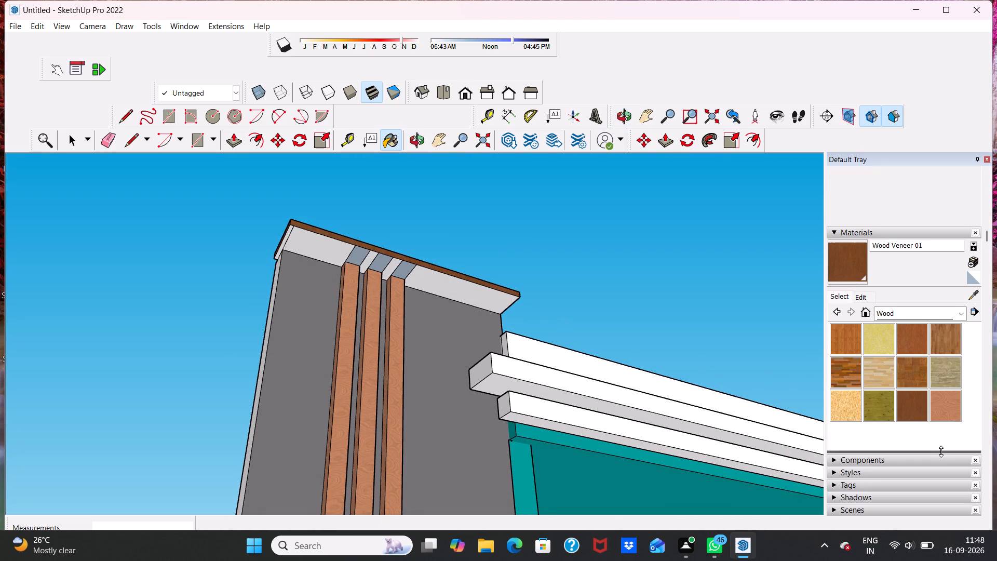
scroll(415, 409, down, 8)
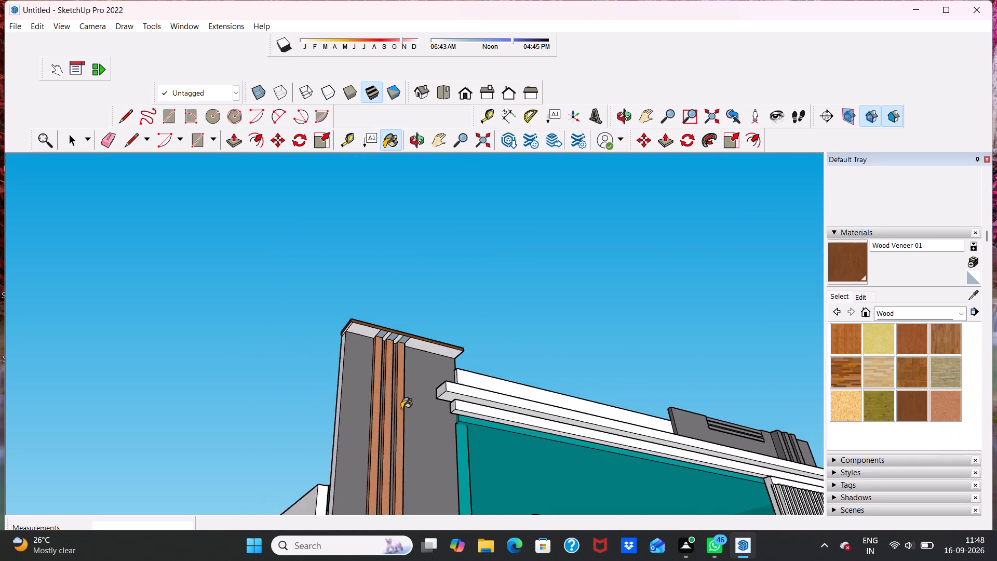
middle_drag(401, 409, 260, 468)
scroll(257, 464, up, 1)
scroll(273, 446, down, 4)
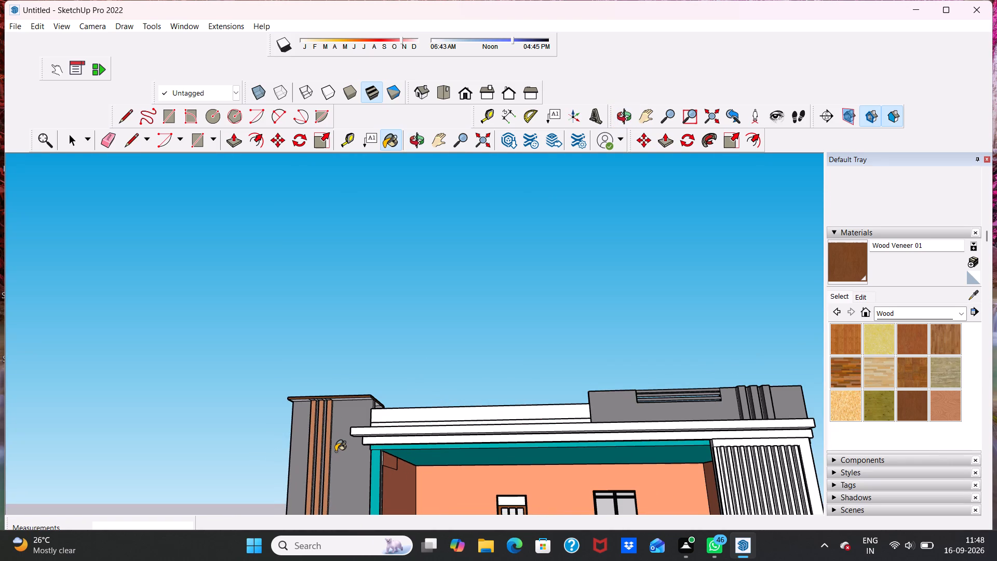
scroll(410, 463, down, 6)
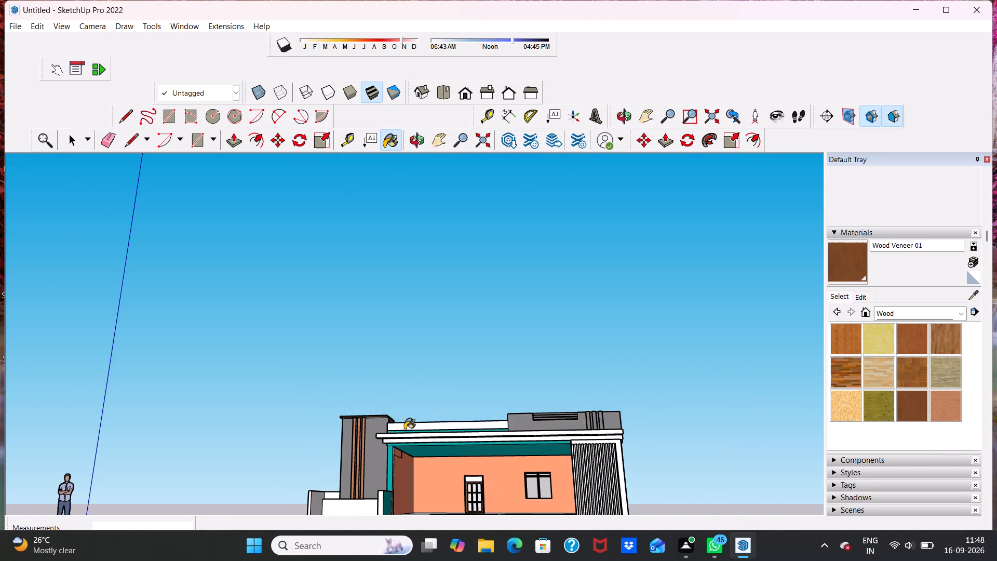
scroll(532, 465, up, 6)
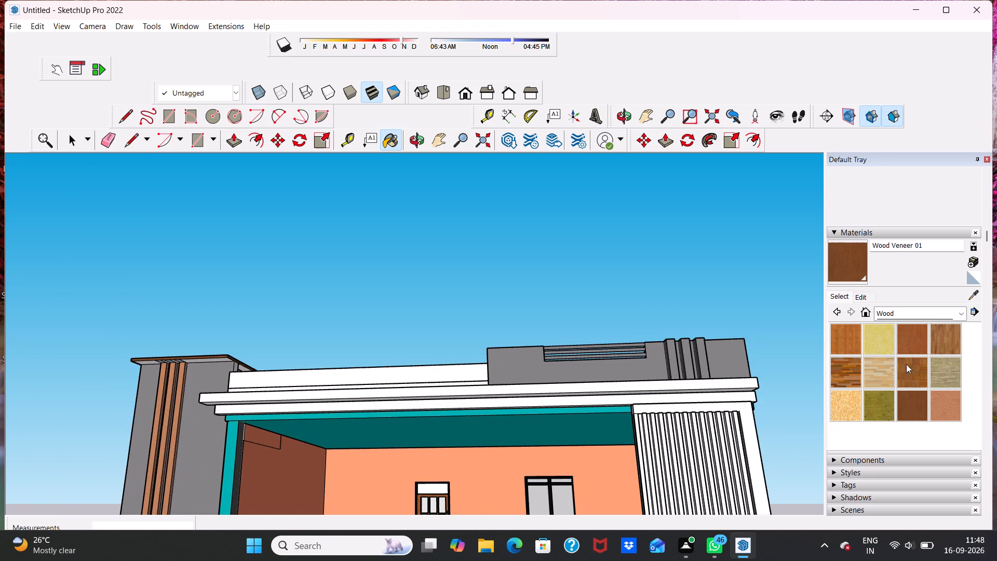
click(916, 340)
scroll(406, 466, up, 3)
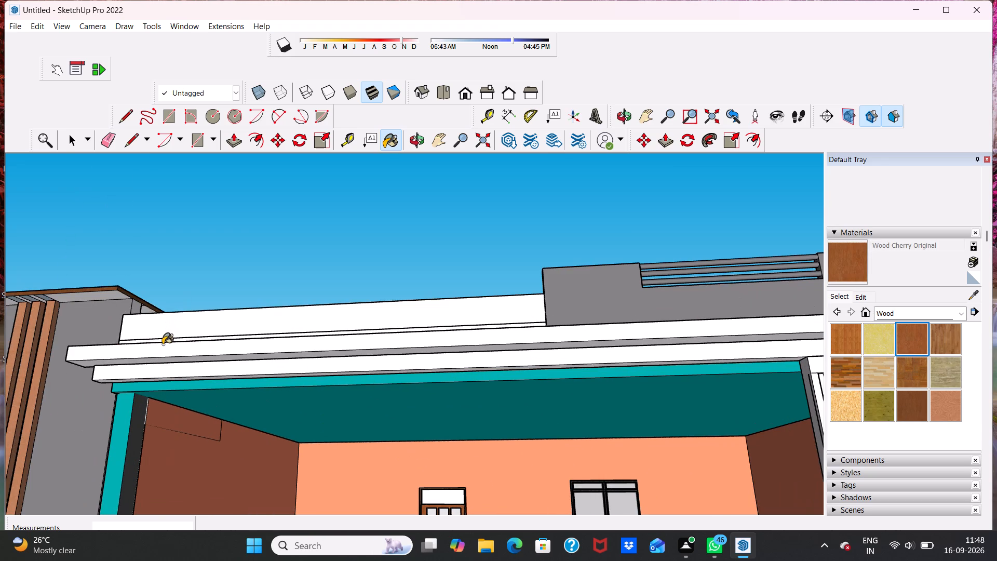
click(163, 344)
middle_drag(167, 346, 320, 341)
scroll(226, 320, up, 3)
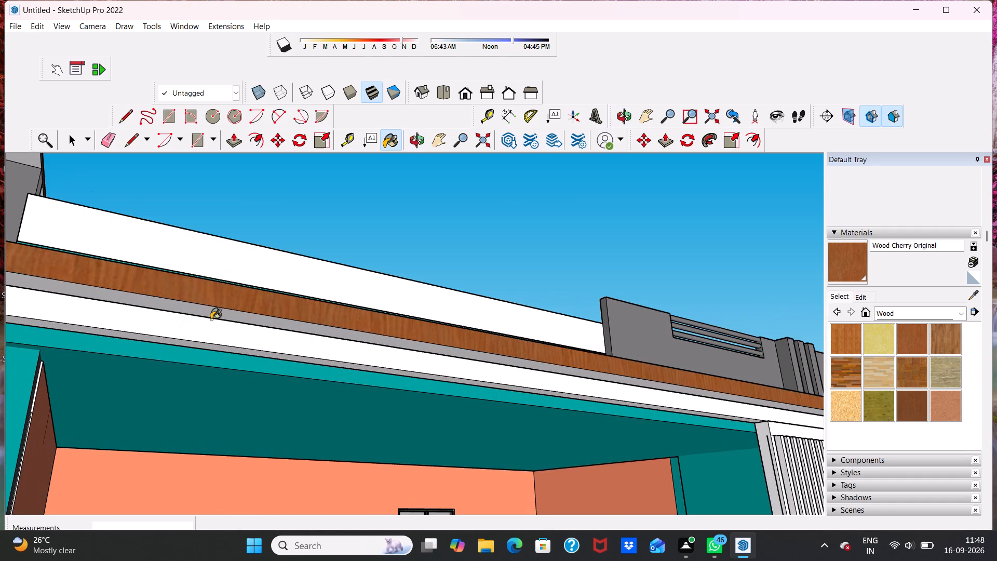
click(198, 311)
Paint the upper projecting beam's top face and its end face near the tall wall with Wood Cherry Original.
scroll(199, 297, down, 2)
middle_drag(199, 296, 123, 403)
click(101, 416)
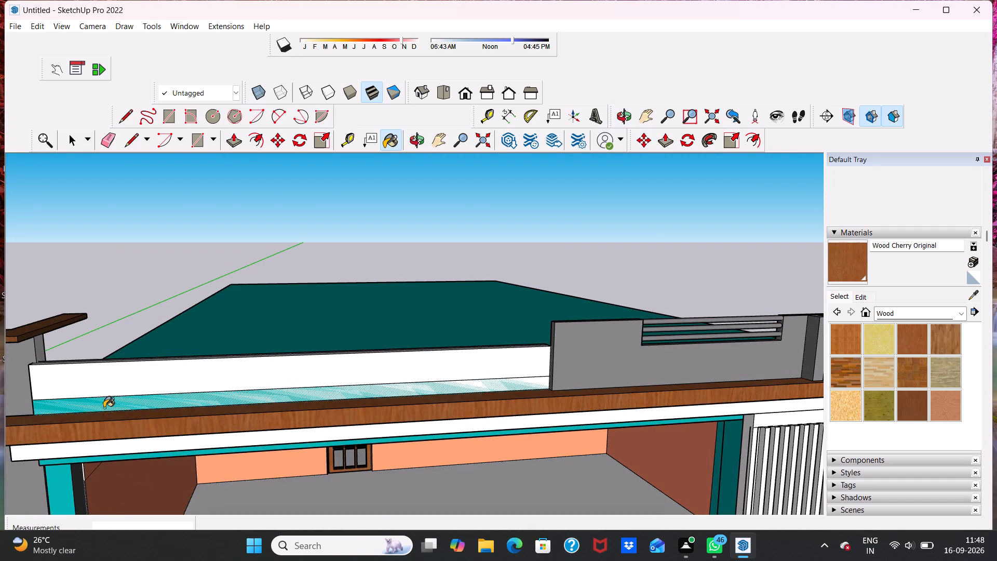
scroll(104, 408, down, 3)
middle_drag(110, 406, 400, 339)
click(491, 338)
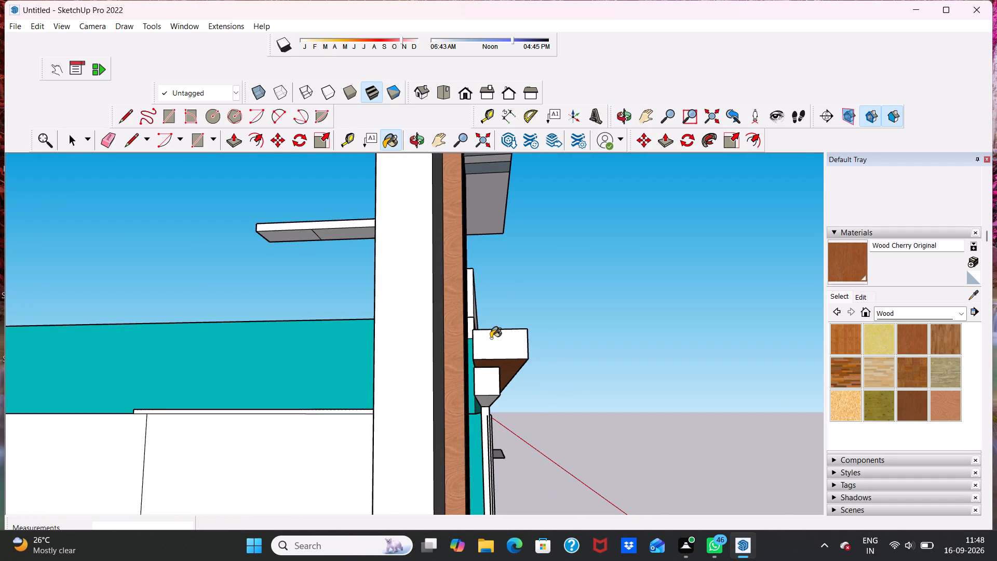
Paint the upper projecting beam's remaining end face, on the ribbed-panel side of the house, with Wood Cherry Original.
middle_drag(498, 357, 68, 352)
scroll(118, 349, down, 10)
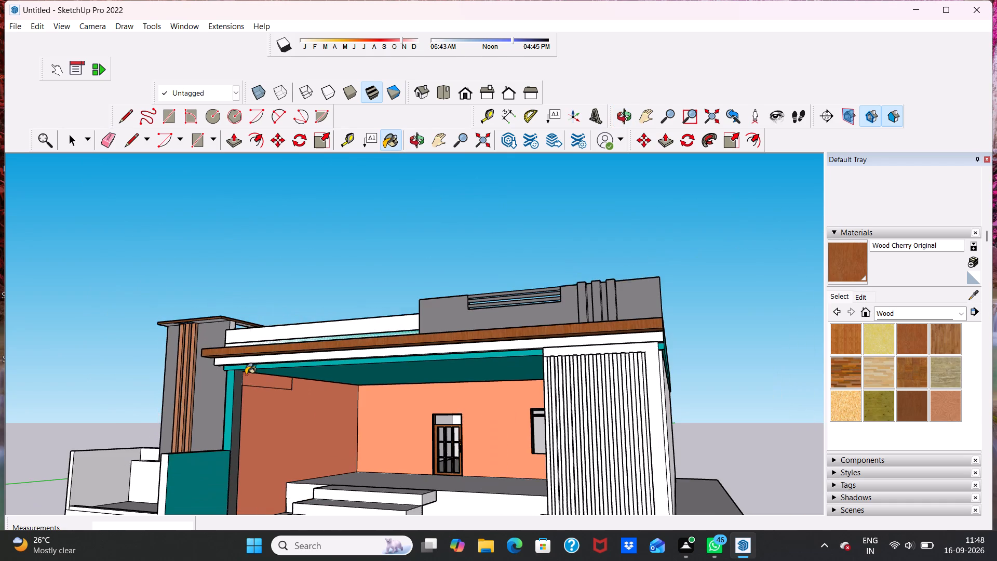
middle_drag(345, 354, 137, 366)
scroll(169, 367, up, 2)
scroll(313, 337, down, 2)
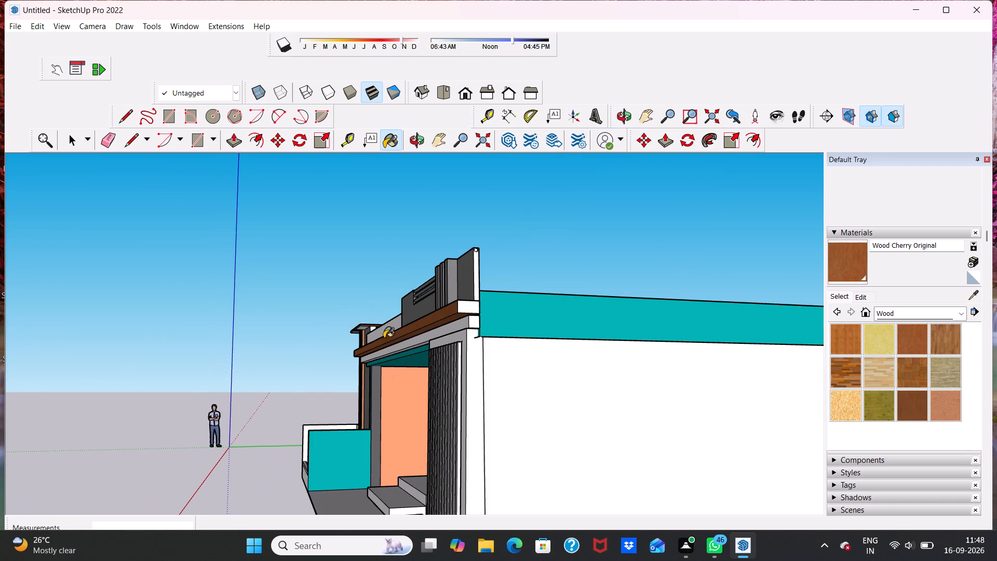
click(473, 308)
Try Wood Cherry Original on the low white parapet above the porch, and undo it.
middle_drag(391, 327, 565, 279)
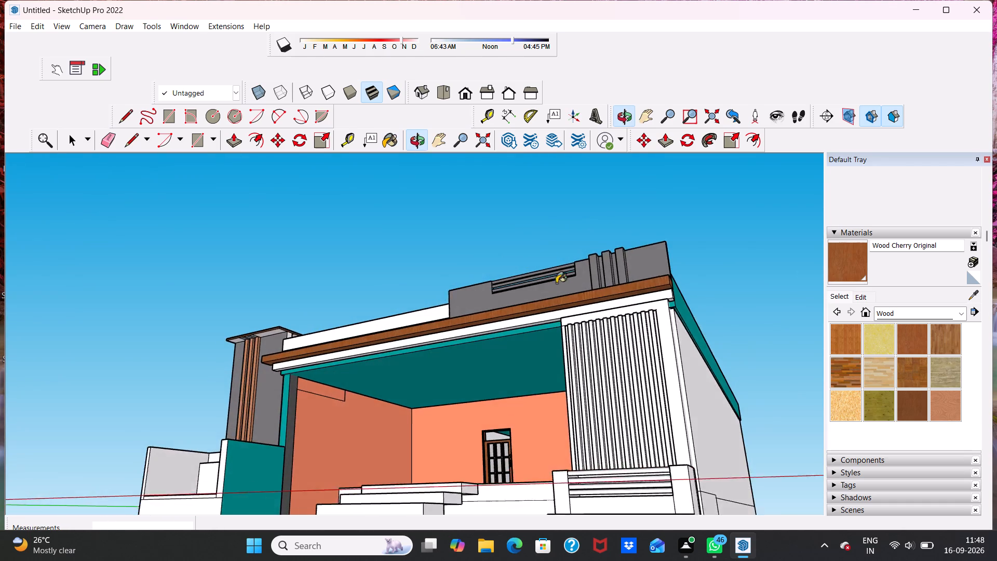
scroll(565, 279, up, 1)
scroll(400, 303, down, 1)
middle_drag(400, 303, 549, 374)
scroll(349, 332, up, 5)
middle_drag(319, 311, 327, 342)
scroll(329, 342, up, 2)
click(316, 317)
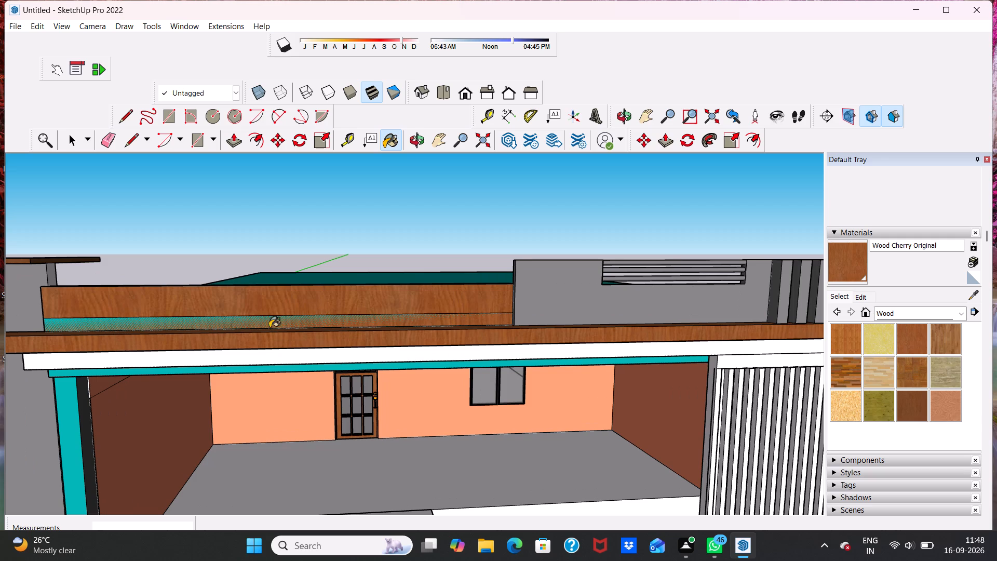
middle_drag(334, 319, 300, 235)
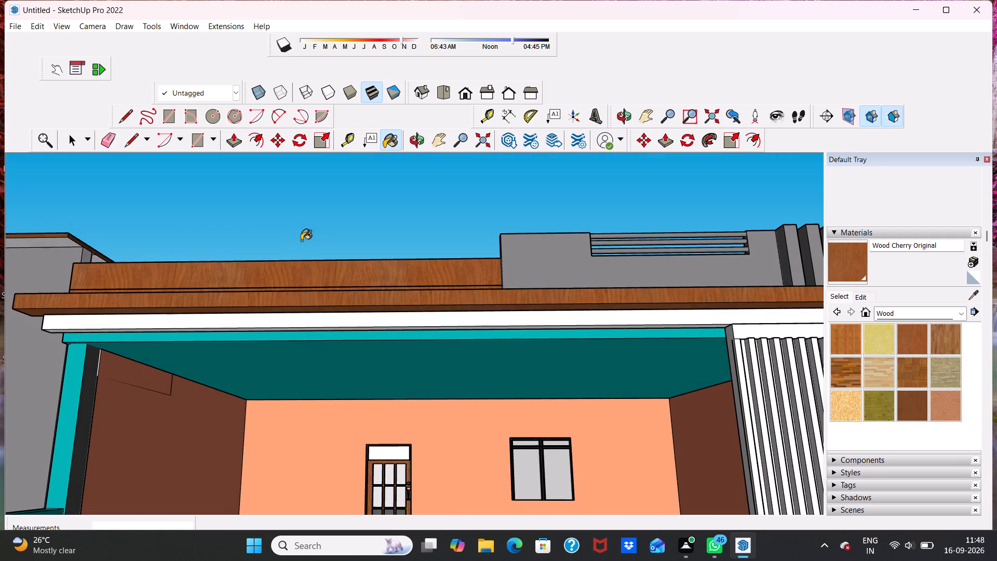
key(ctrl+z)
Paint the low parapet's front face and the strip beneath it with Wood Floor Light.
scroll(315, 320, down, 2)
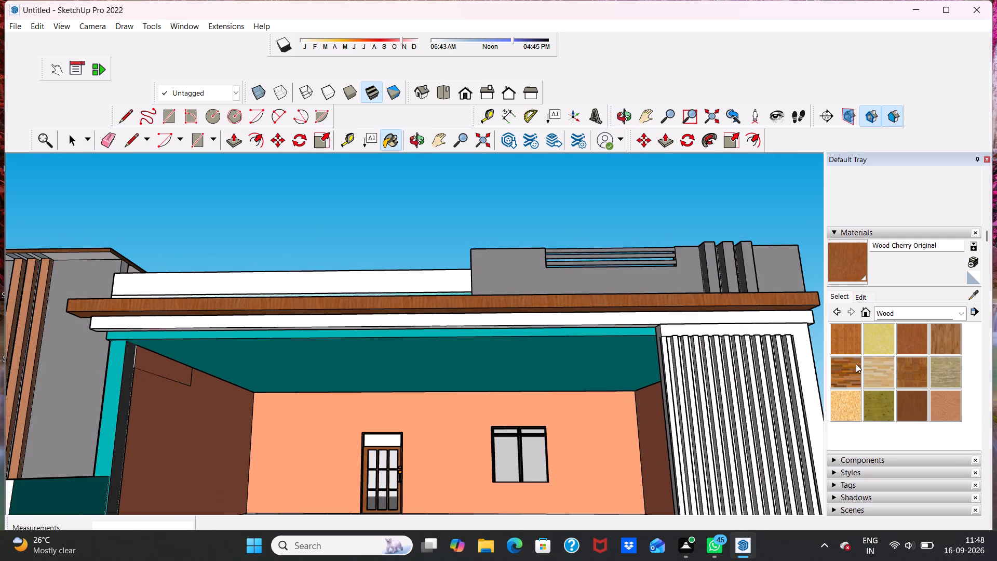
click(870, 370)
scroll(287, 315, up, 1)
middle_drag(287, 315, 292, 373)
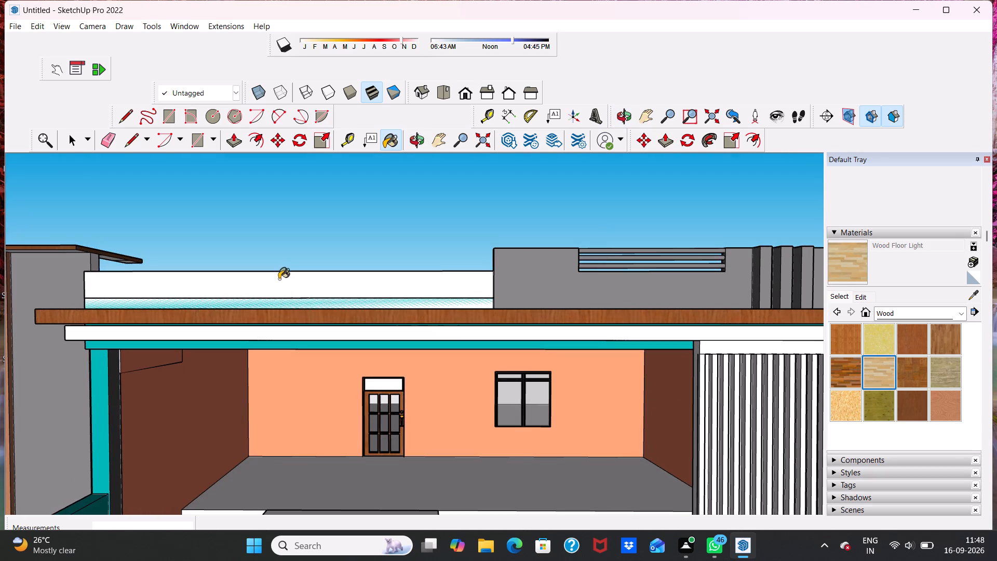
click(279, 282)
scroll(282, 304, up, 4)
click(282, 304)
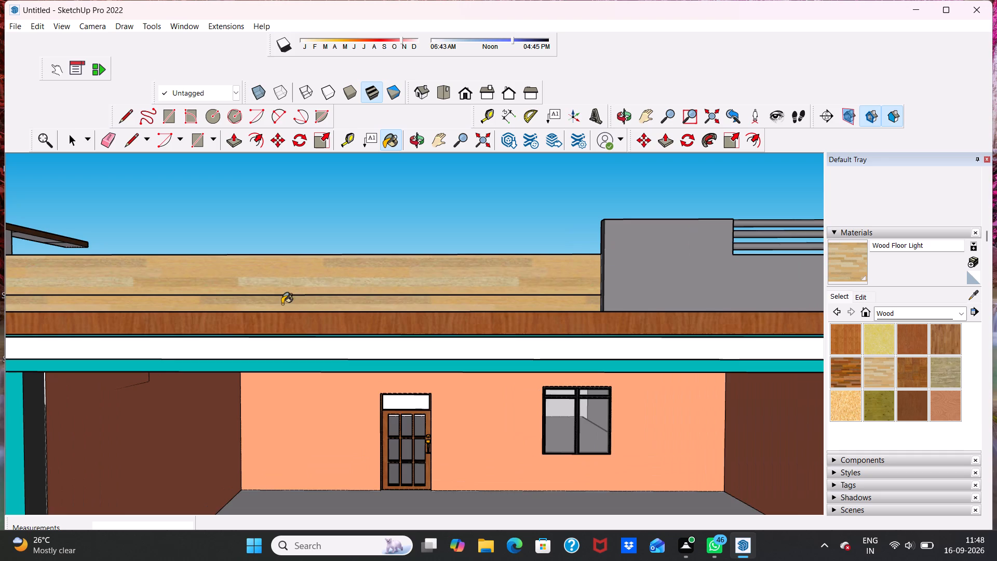
Paint the teal roof slab behind the parapet with Wood Floor Light.
scroll(288, 293, down, 11)
middle_drag(326, 299, 328, 355)
scroll(430, 364, up, 1)
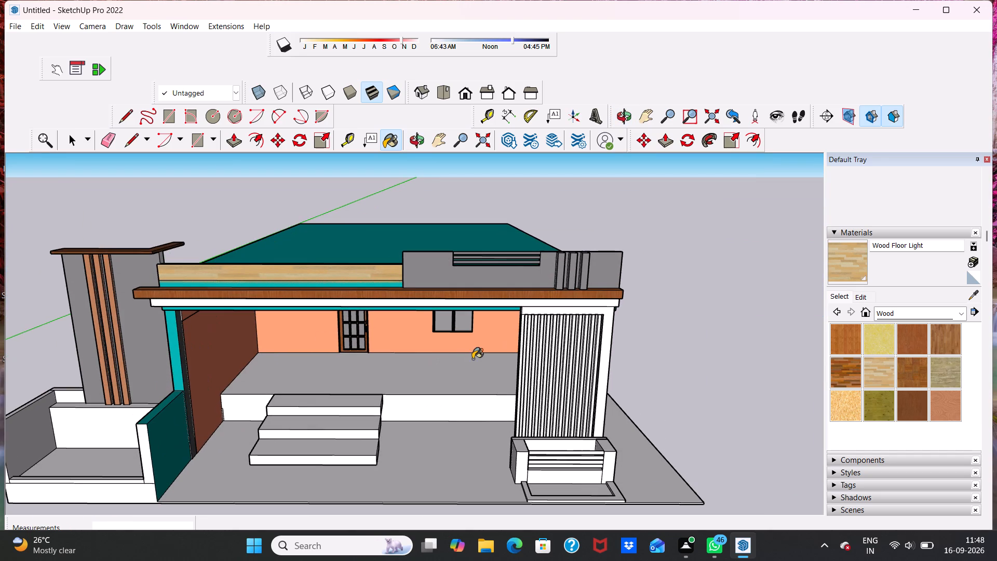
click(357, 238)
Examine the house front, porch ceiling and roof from several angles to judge the light wood finish.
scroll(306, 275, down, 2)
middle_drag(303, 290, 302, 299)
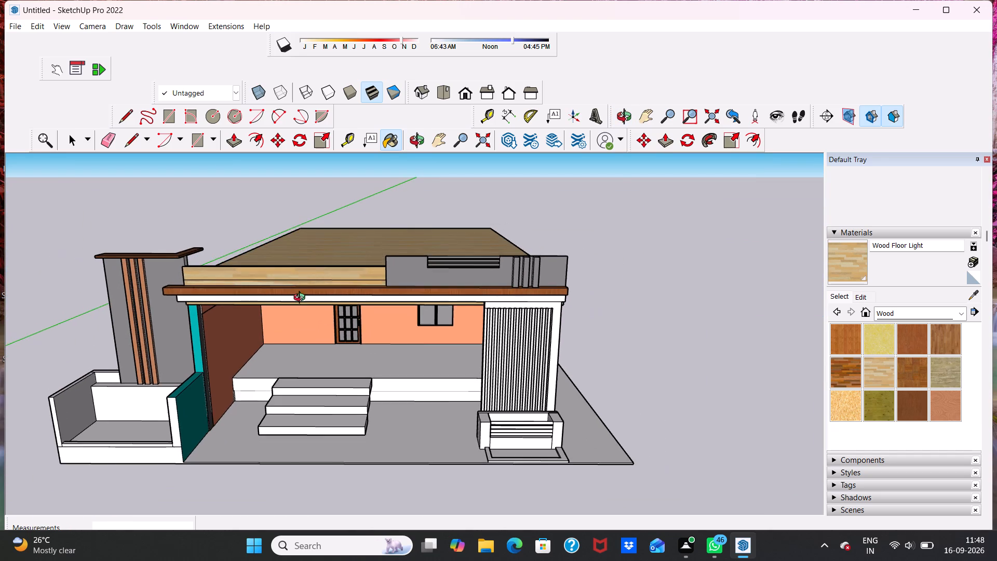
middle_drag(302, 299, 253, 195)
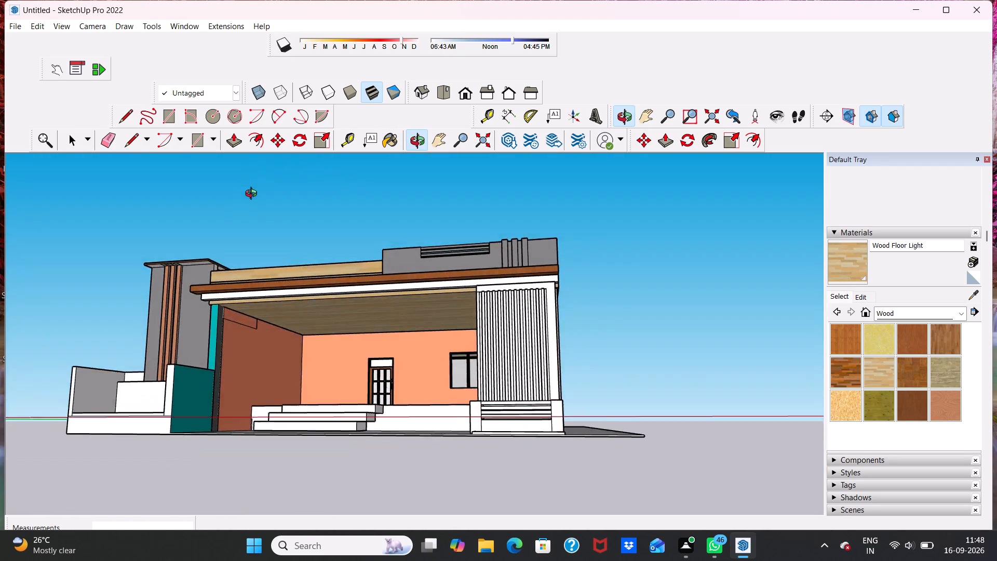
middle_drag(253, 195, 316, 189)
middle_drag(327, 221, 505, 237)
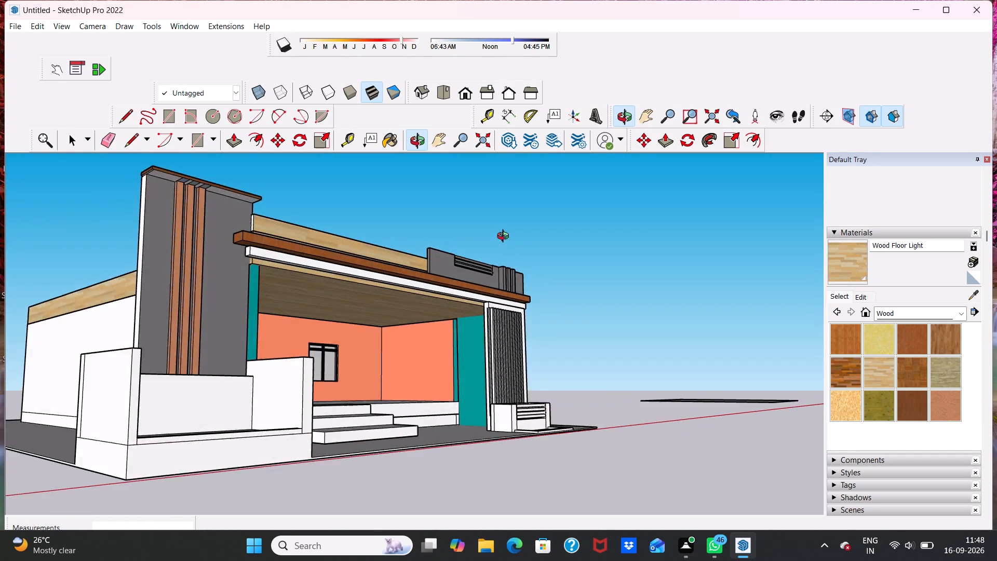
middle_drag(505, 237, 339, 345)
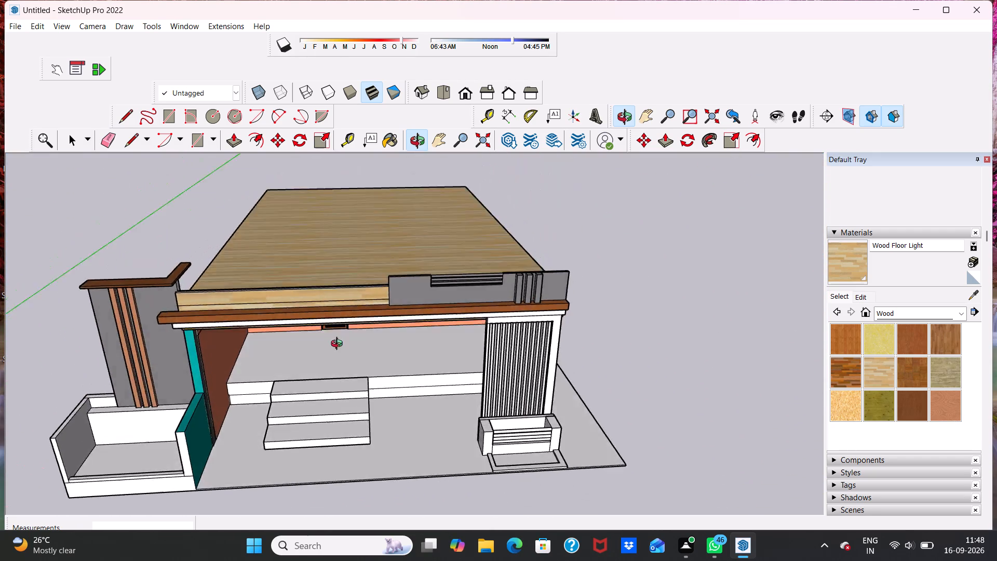
middle_drag(339, 345, 318, 241)
scroll(303, 263, down, 3)
middle_drag(309, 294, 326, 404)
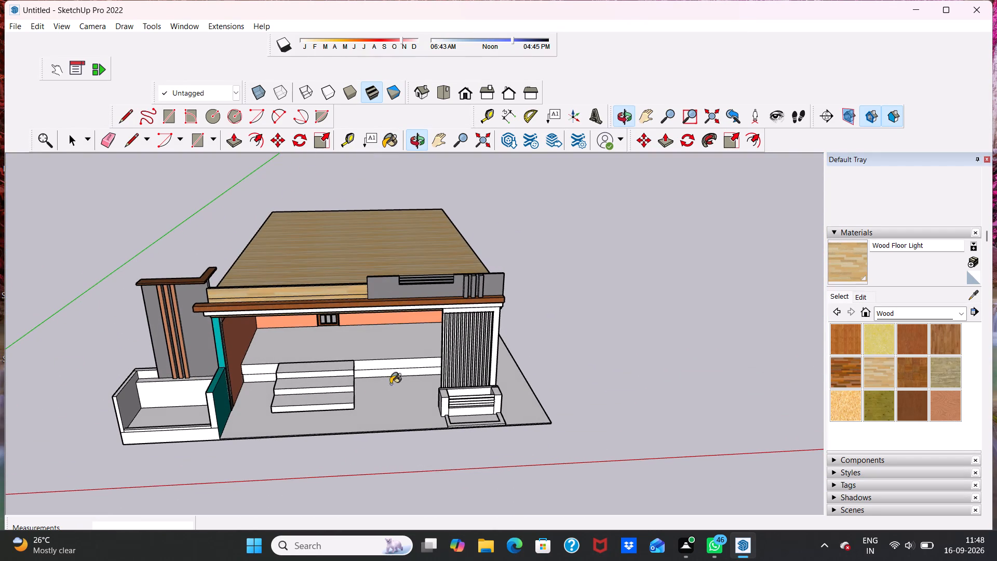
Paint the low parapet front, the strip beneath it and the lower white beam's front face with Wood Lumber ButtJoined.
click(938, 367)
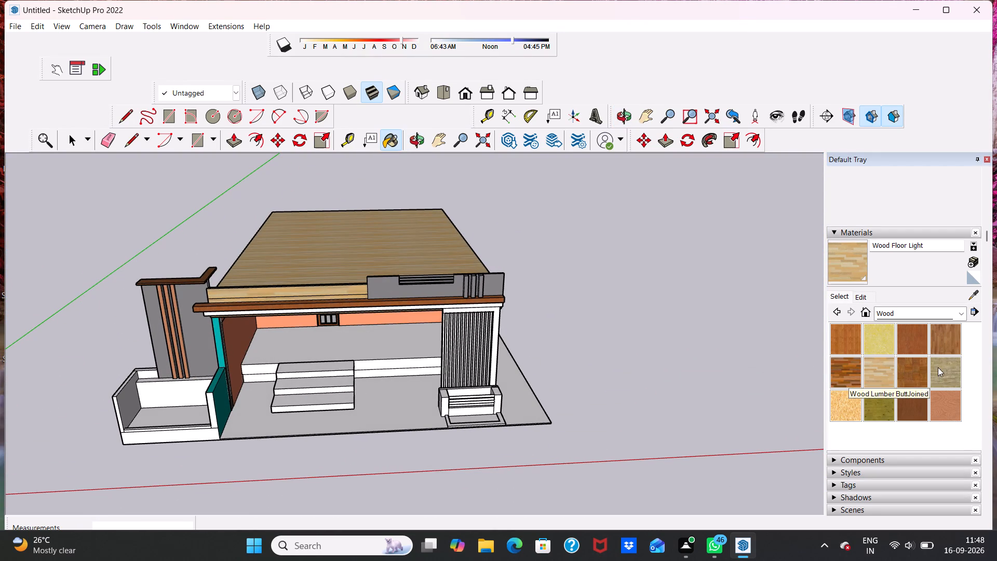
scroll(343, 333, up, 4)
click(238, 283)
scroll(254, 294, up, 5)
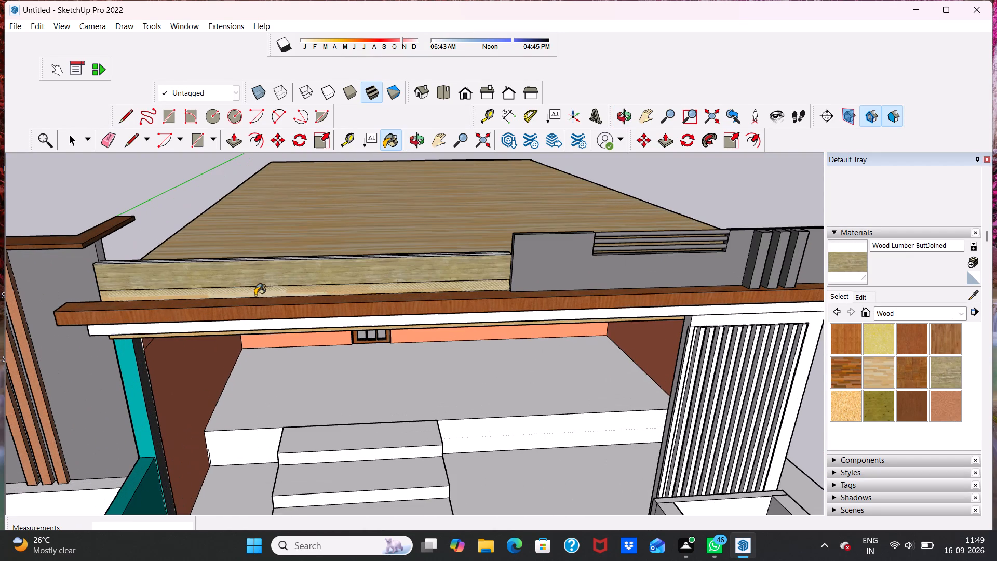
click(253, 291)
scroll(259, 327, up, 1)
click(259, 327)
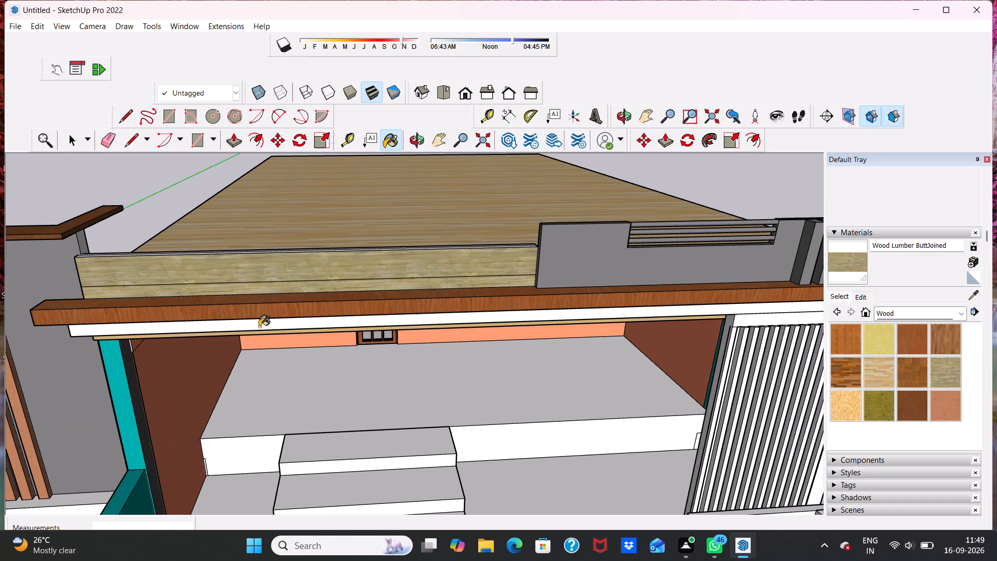
Examine the whole house front from above and at eye level to judge the lumber finish.
middle_drag(252, 332, 226, 221)
scroll(236, 280, down, 3)
middle_drag(254, 278, 224, 353)
scroll(247, 339, down, 5)
key(space)
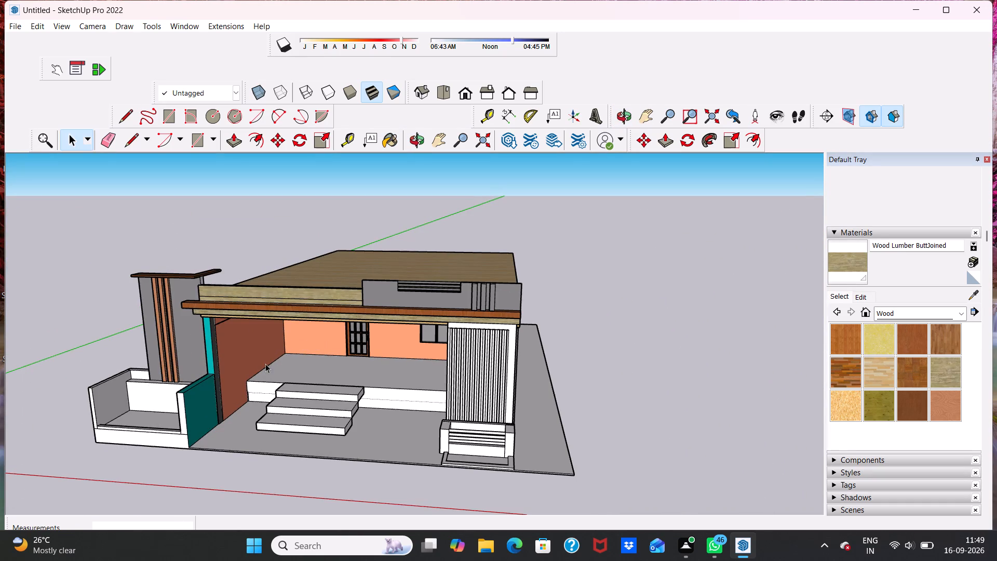
middle_drag(264, 364, 374, 312)
scroll(259, 295, down, 2)
scroll(606, 355, up, 1)
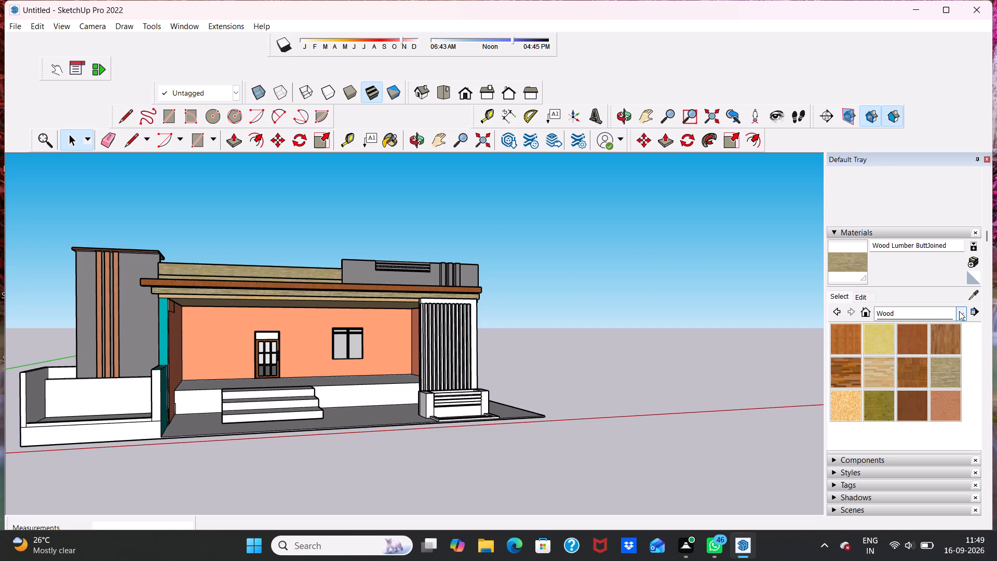
Paint the low parapet's front face with Water Stream from the Water material collection.
scroll(944, 349, down, 1)
scroll(920, 377, up, 3)
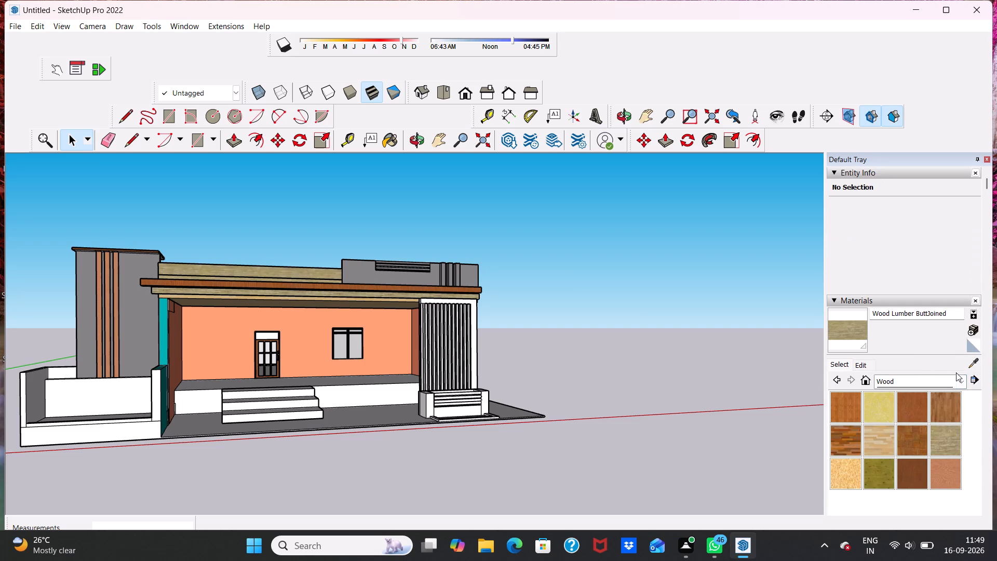
click(961, 378)
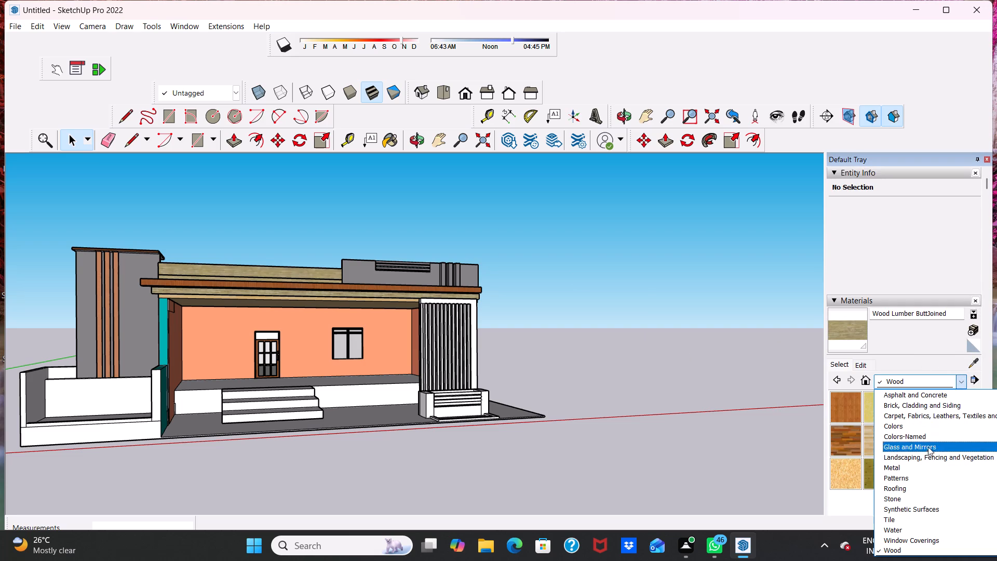
click(920, 529)
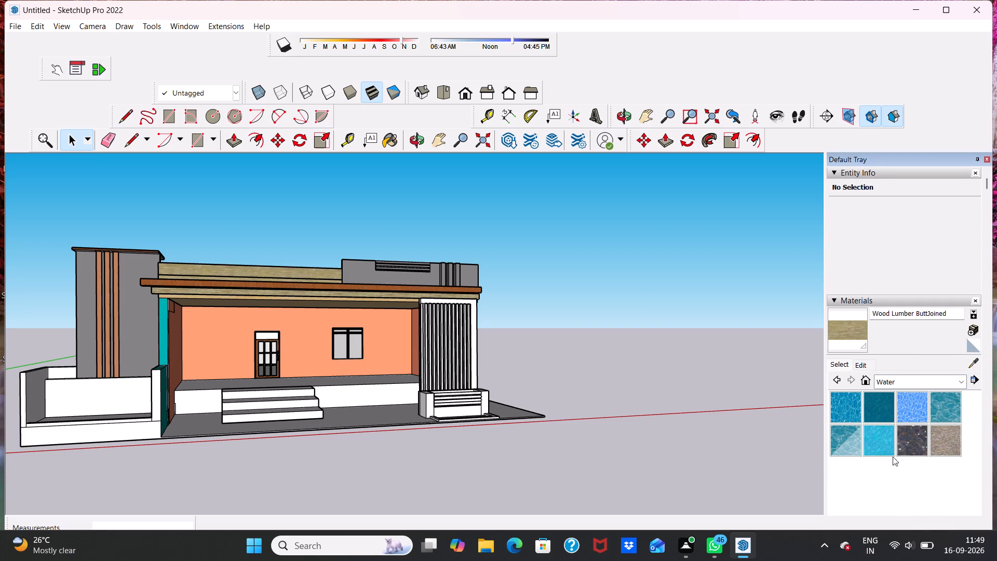
click(909, 440)
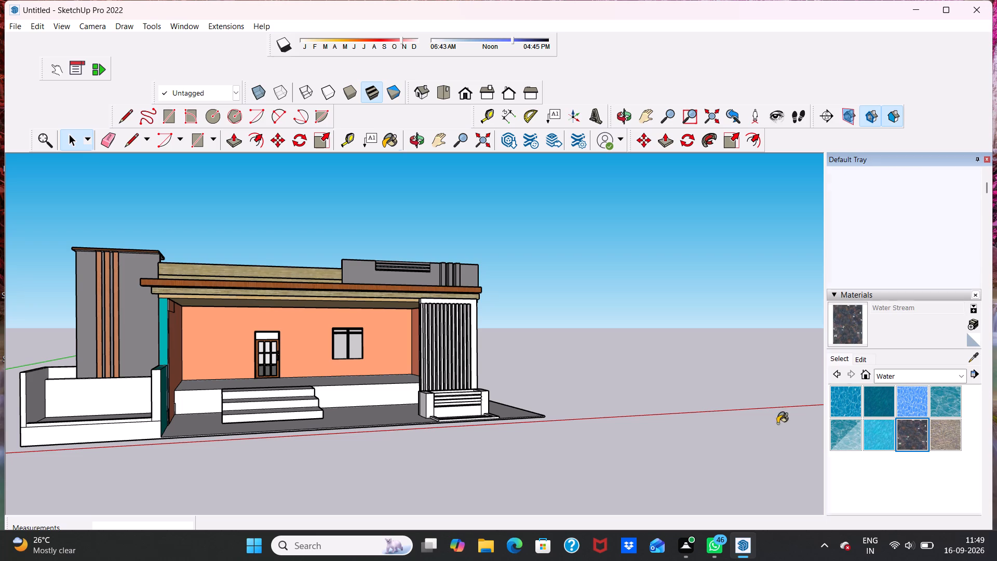
scroll(173, 278, up, 4)
click(179, 269)
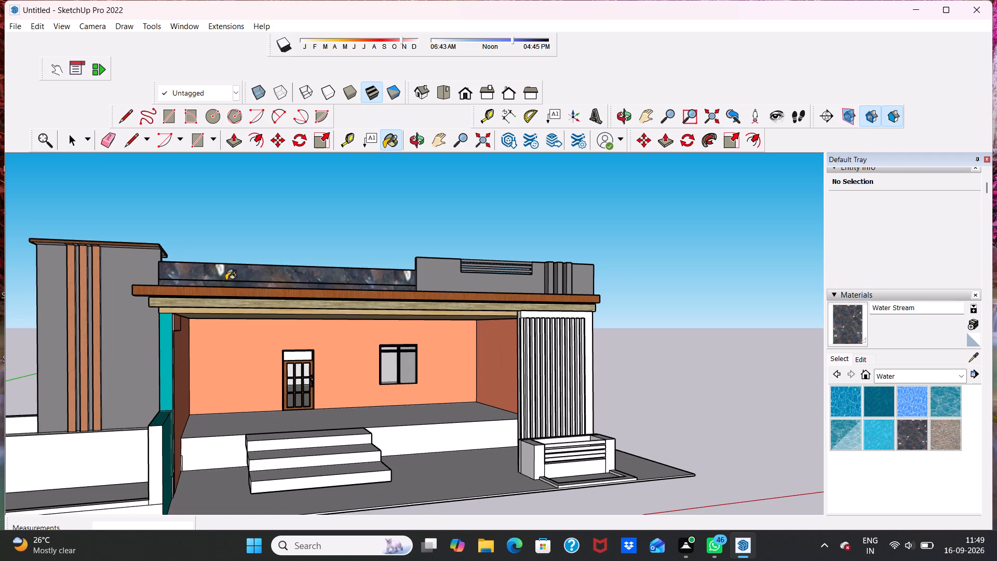
scroll(324, 297, up, 3)
scroll(198, 313, up, 4)
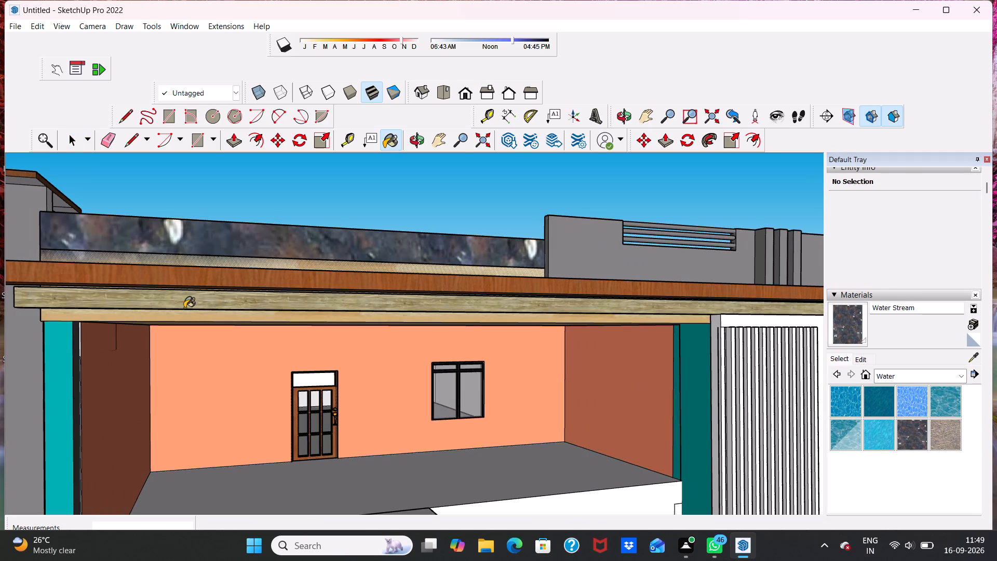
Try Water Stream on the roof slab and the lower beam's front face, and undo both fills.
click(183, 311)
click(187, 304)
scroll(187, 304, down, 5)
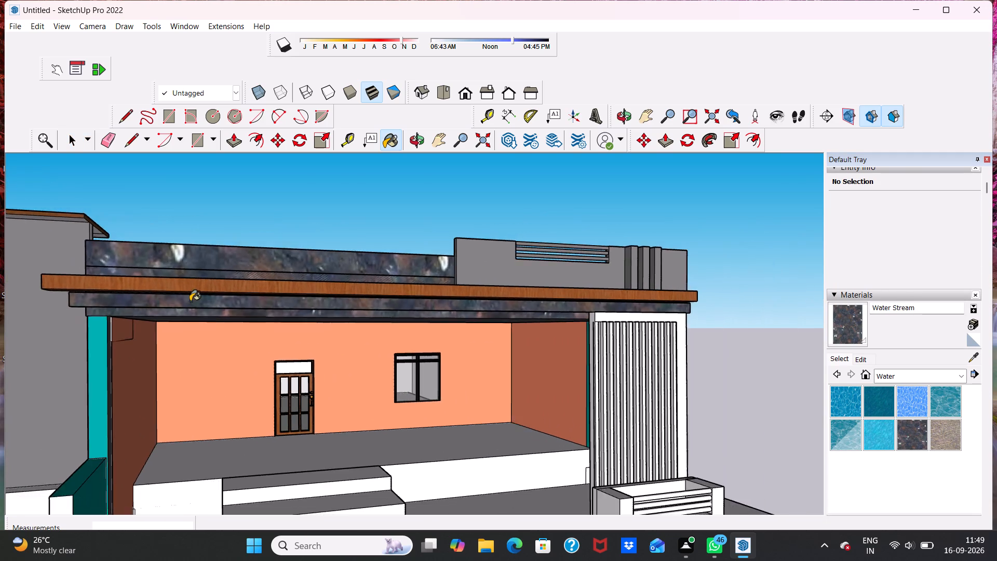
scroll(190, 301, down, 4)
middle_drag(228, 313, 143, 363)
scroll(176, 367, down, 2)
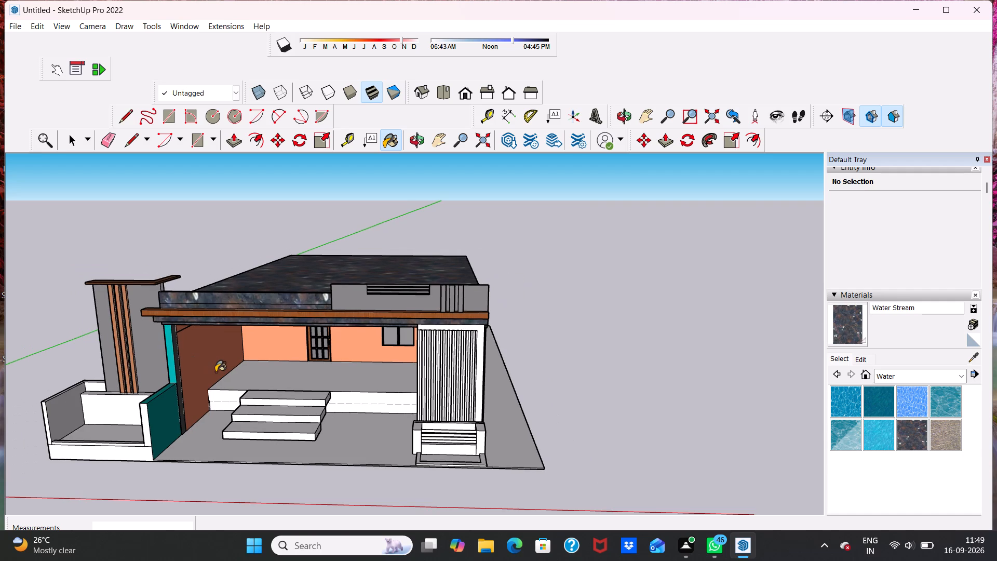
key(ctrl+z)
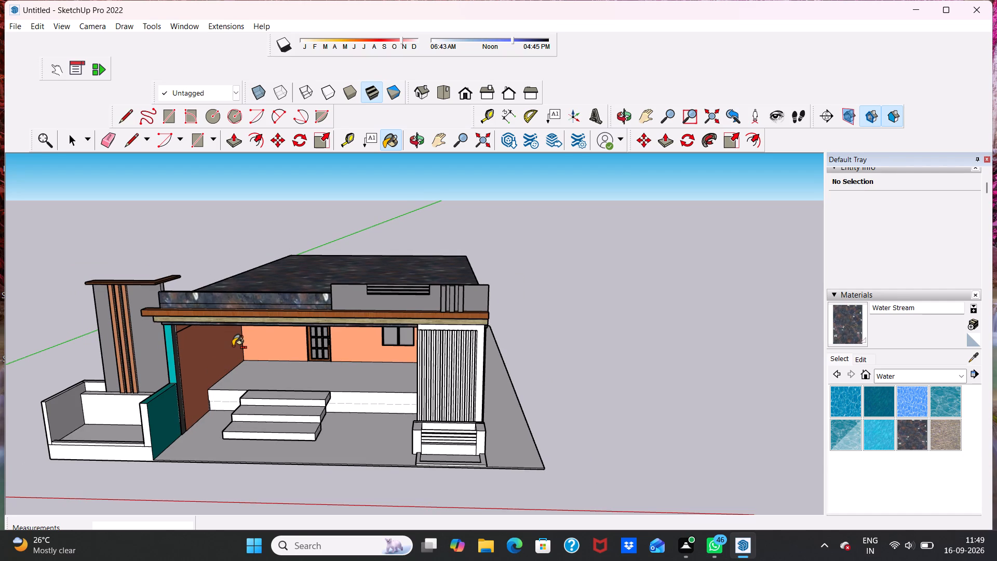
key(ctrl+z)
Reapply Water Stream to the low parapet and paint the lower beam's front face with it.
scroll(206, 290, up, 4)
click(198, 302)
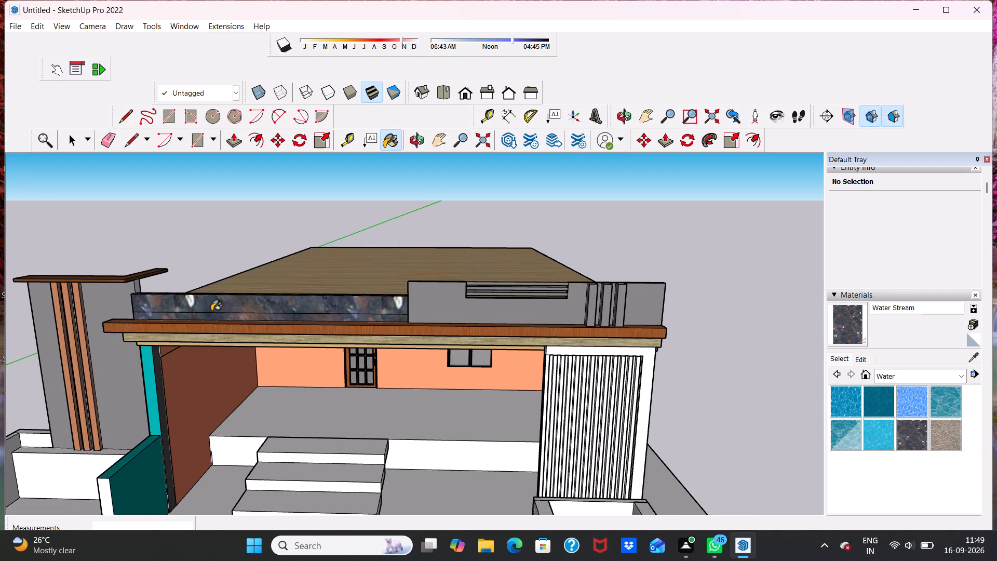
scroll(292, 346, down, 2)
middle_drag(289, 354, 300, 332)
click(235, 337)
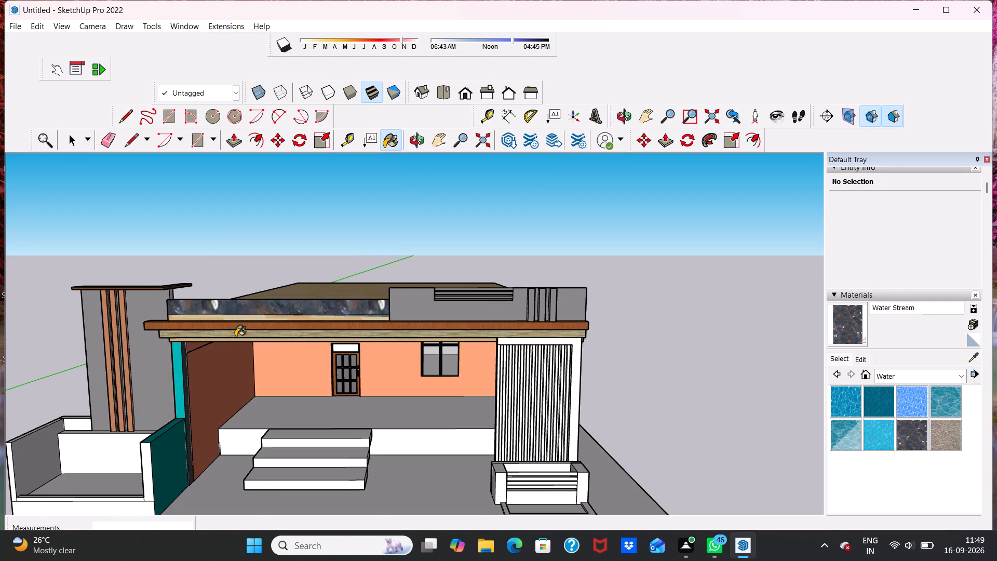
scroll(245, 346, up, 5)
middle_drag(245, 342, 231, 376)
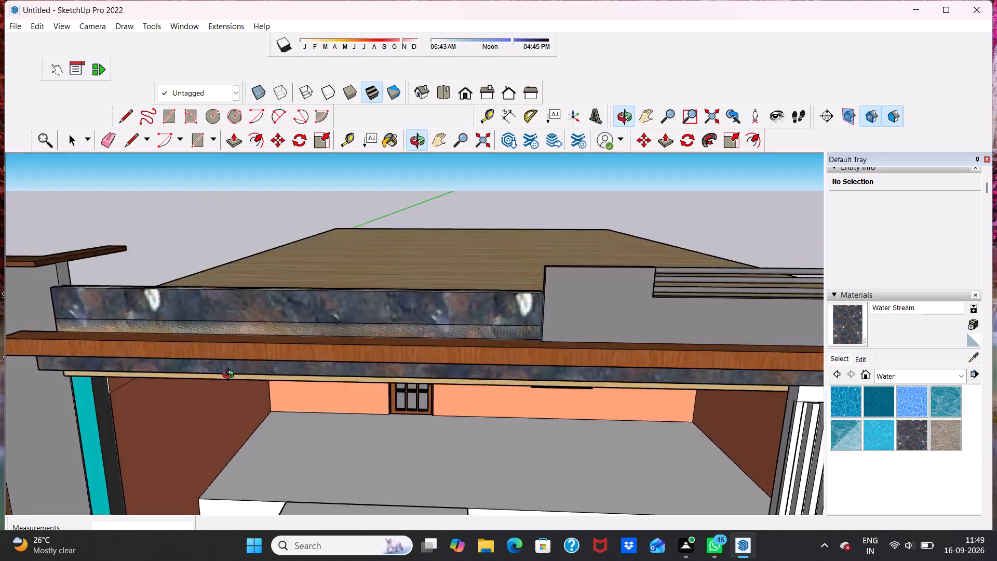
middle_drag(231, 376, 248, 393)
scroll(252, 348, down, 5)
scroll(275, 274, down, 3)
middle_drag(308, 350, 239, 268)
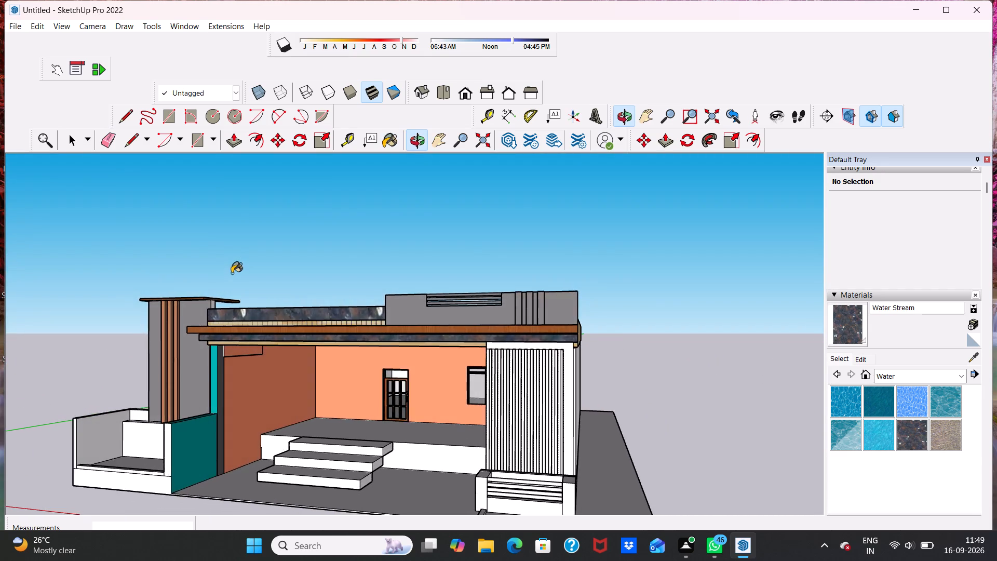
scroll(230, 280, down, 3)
Paint the lower beam's front face with Water Stream Shallow.
click(944, 439)
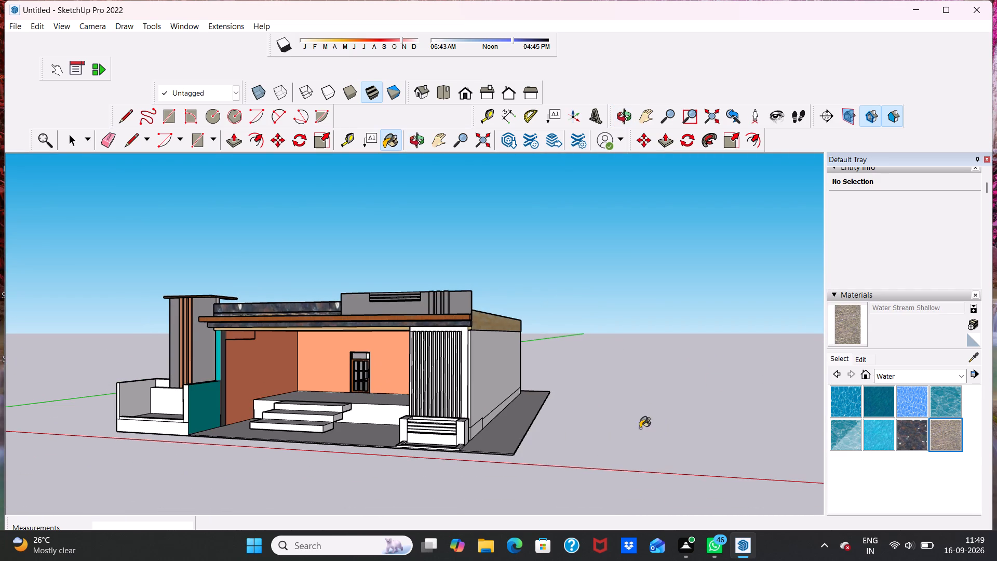
scroll(284, 366, up, 11)
click(214, 225)
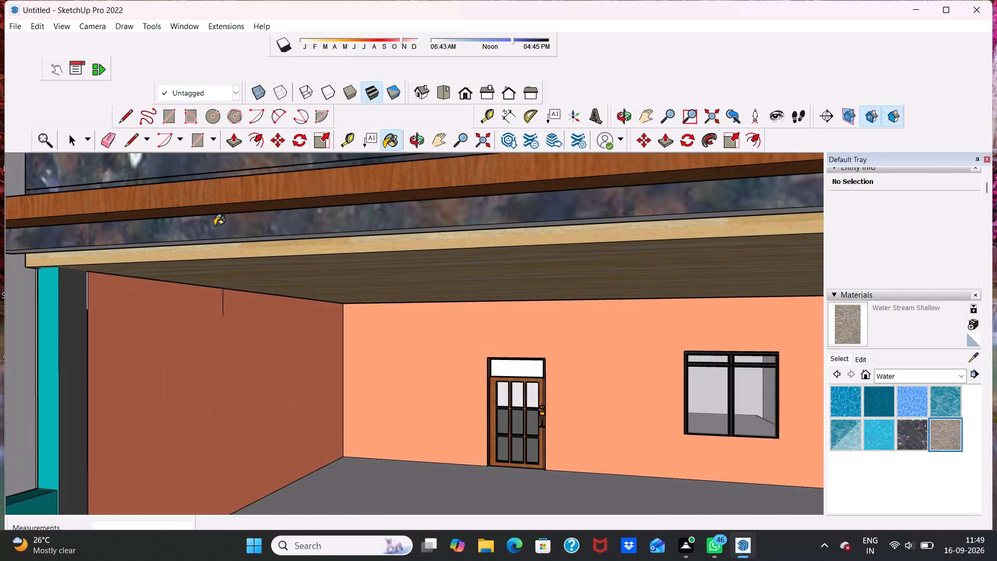
scroll(214, 225, down, 1)
middle_drag(219, 228, 262, 302)
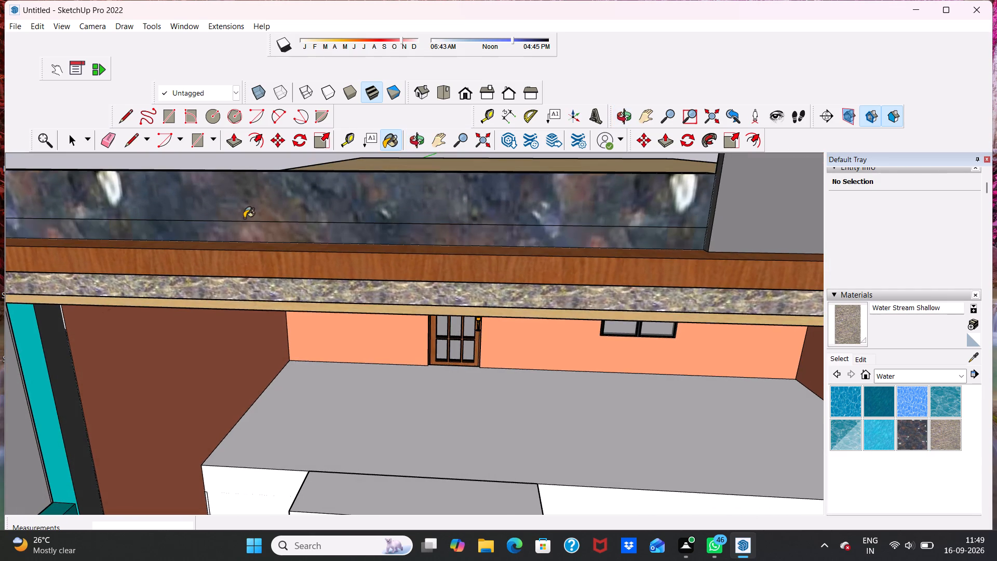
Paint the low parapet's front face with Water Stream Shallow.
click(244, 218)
Paint the porch's back wall around the door and window with Water Stream Shallow.
scroll(267, 211, down, 10)
middle_drag(276, 270, 313, 249)
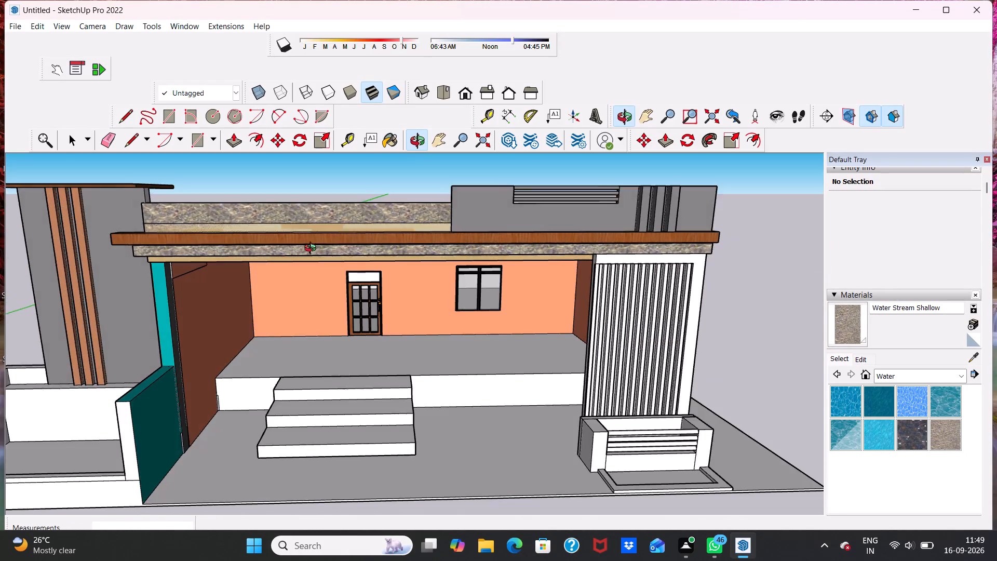
middle_drag(313, 249, 298, 220)
scroll(298, 220, up, 1)
scroll(286, 241, down, 4)
middle_drag(286, 279, 286, 309)
scroll(272, 323, down, 3)
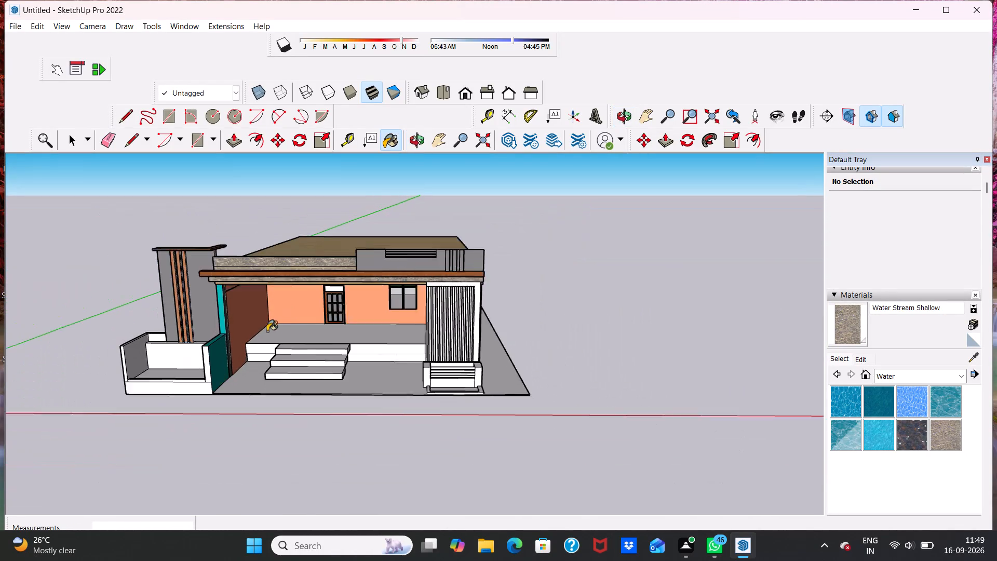
scroll(267, 331, down, 1)
drag(214, 319, 342, 319)
scroll(328, 284, up, 4)
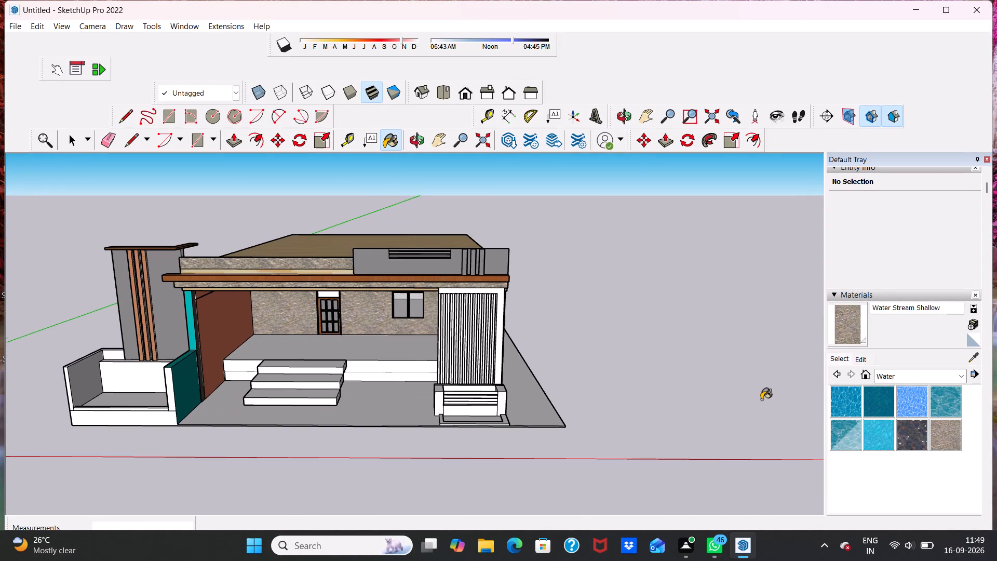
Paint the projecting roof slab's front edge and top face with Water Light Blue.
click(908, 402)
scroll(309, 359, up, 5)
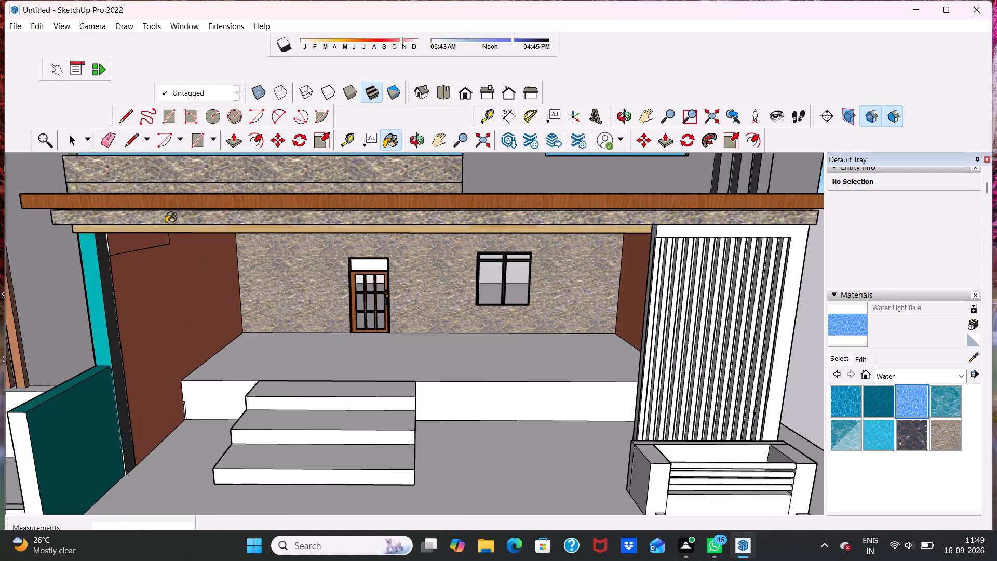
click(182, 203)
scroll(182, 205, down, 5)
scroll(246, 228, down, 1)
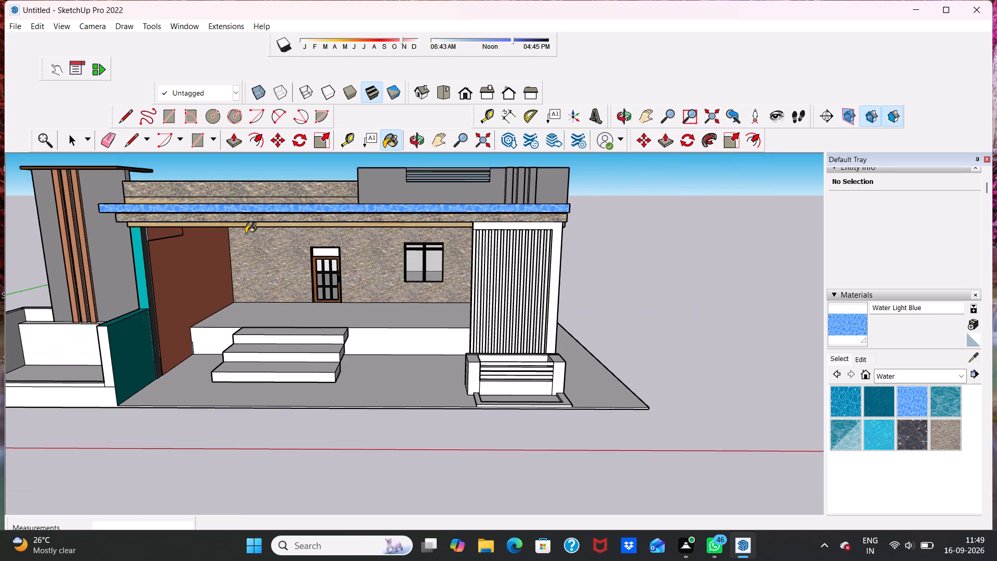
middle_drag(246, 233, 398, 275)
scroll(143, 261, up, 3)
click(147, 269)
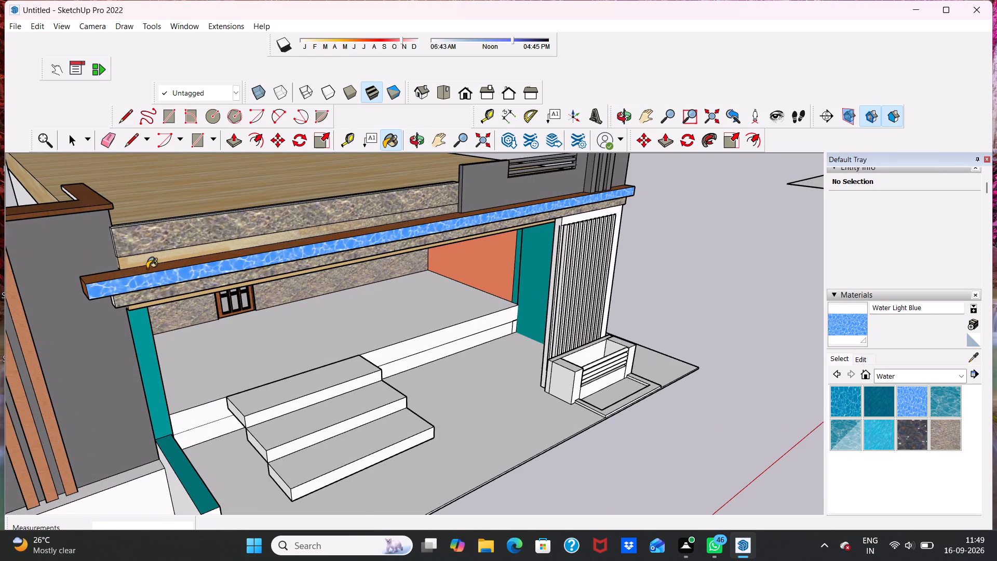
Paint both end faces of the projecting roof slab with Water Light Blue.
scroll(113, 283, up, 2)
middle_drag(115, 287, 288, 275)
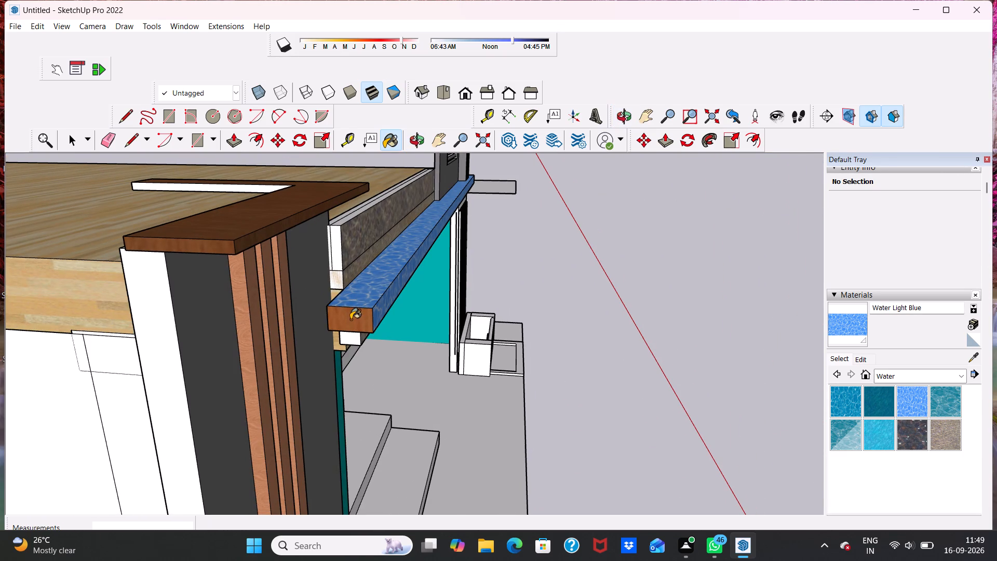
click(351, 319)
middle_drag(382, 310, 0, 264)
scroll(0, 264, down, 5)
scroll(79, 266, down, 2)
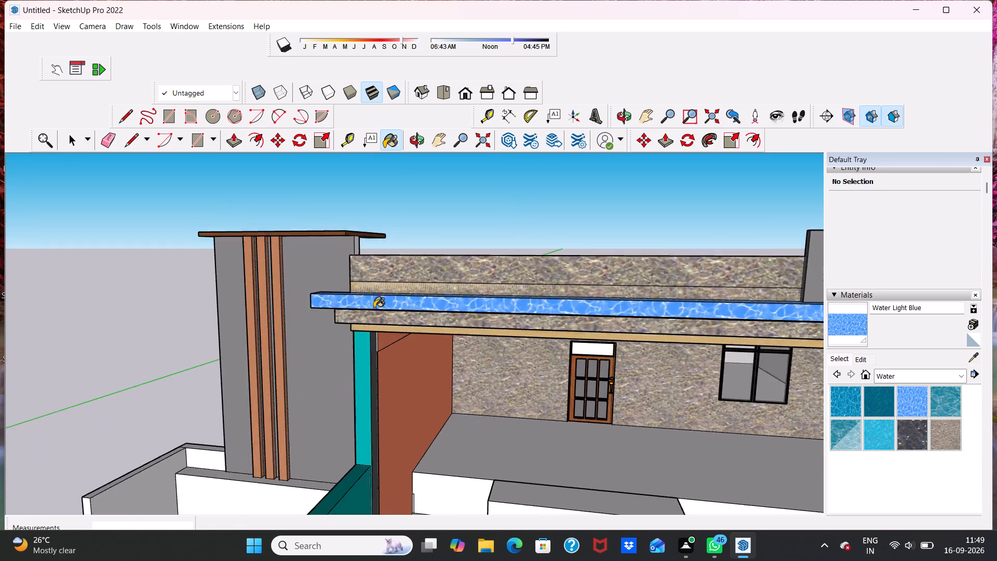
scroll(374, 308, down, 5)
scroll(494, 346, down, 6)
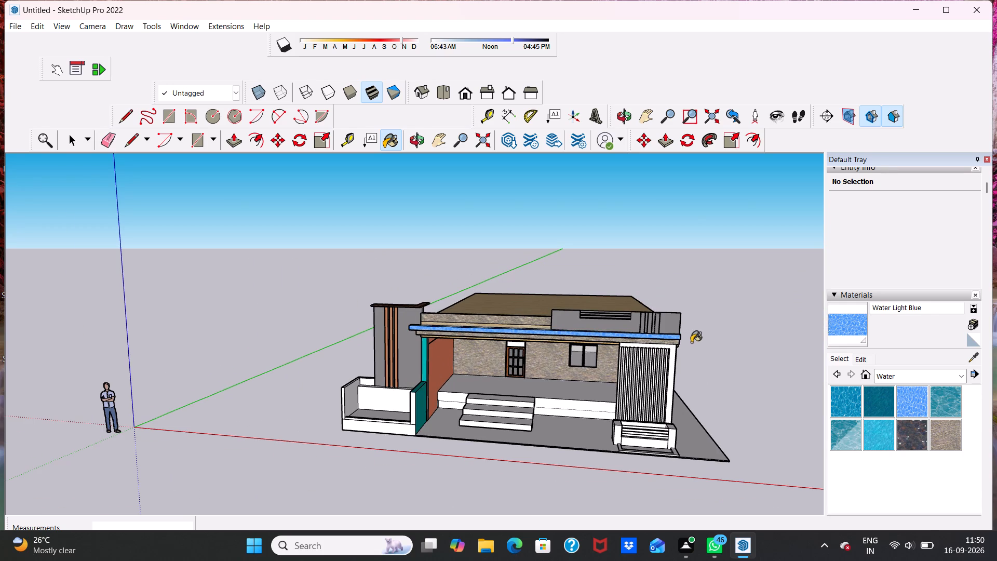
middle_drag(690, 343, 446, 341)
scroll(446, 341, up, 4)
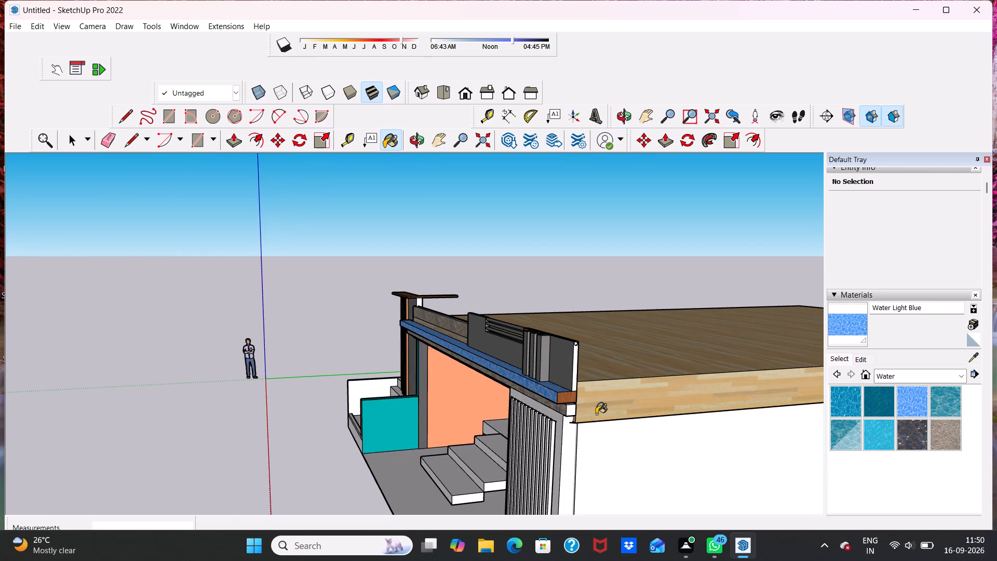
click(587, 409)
Examine the house front from several angles to judge the colours of the slab, parapet and porch wall.
middle_drag(540, 409, 664, 399)
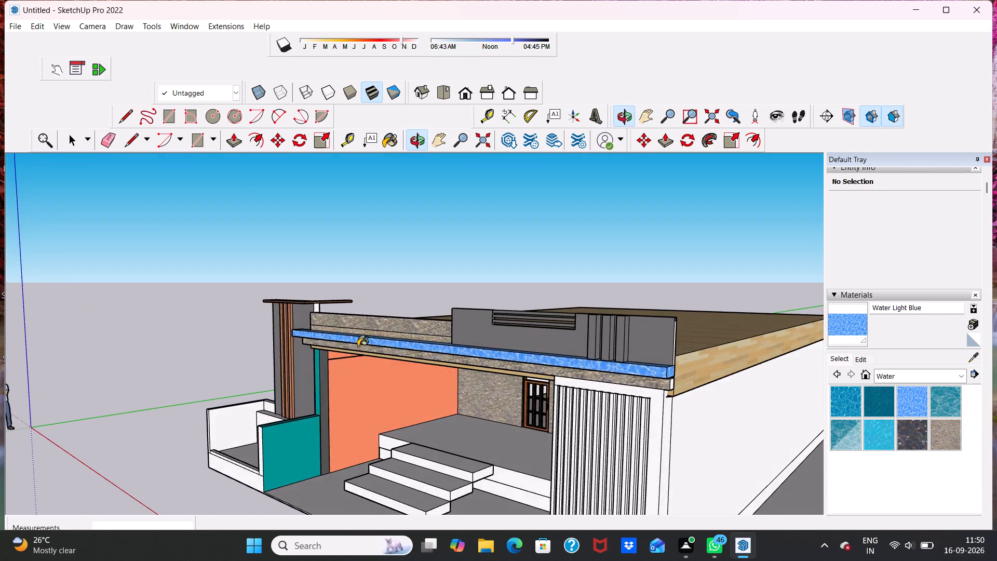
scroll(315, 345, down, 5)
middle_drag(345, 355, 505, 360)
scroll(322, 370, up, 6)
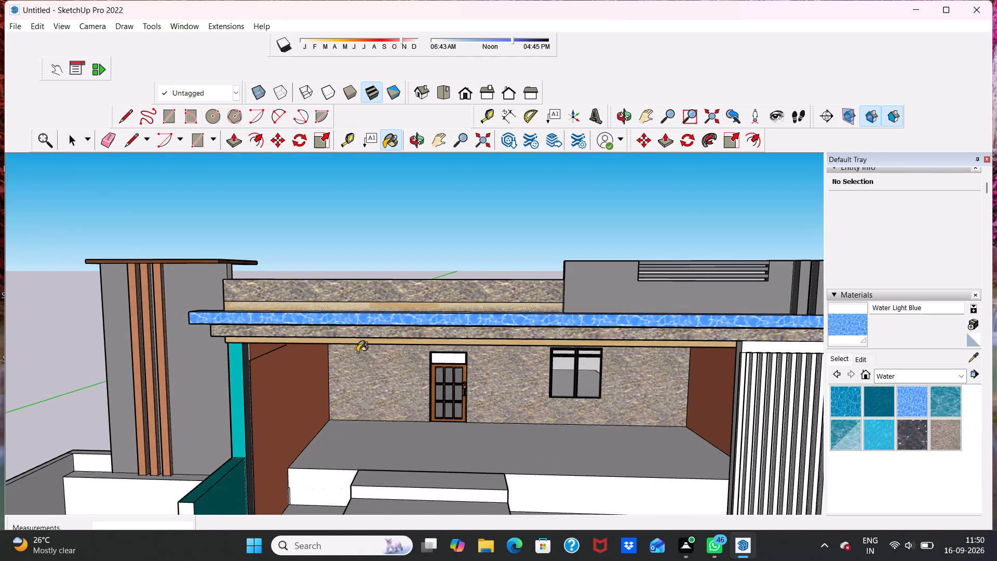
middle_drag(359, 352, 410, 366)
scroll(335, 278, down, 9)
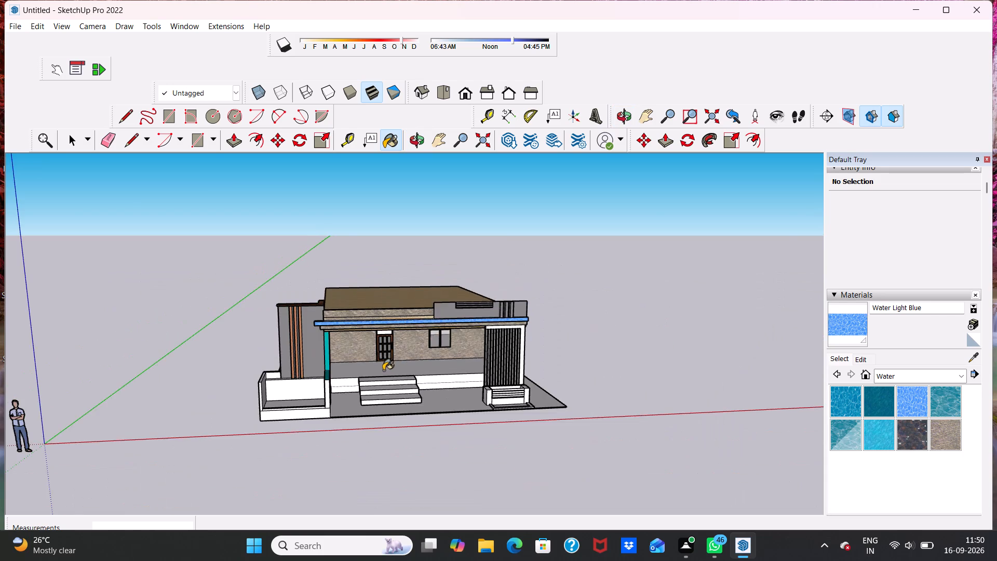
middle_drag(383, 369, 249, 304)
scroll(344, 322, up, 1)
scroll(398, 330, up, 3)
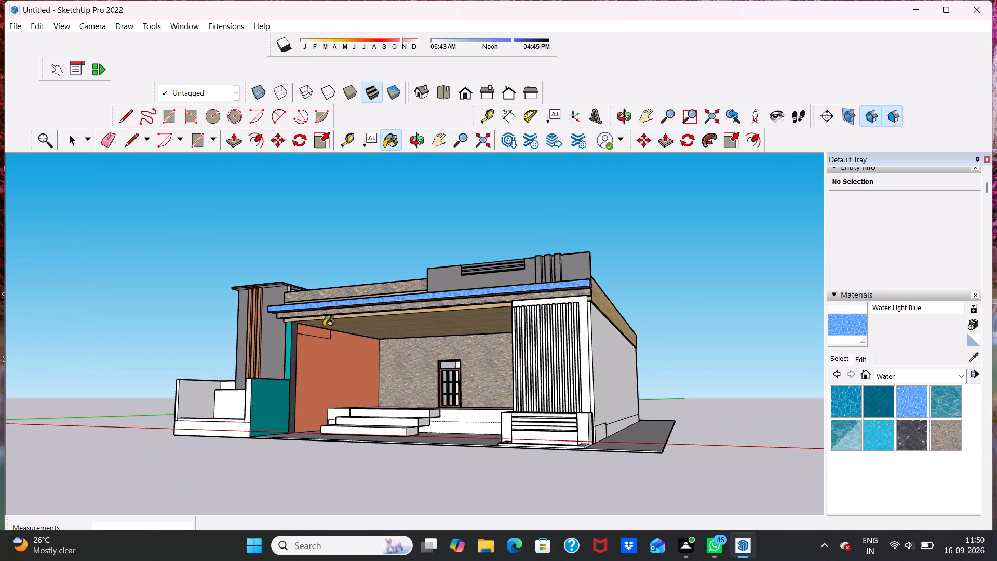
middle_click(322, 330)
scroll(83, 0, up, 1)
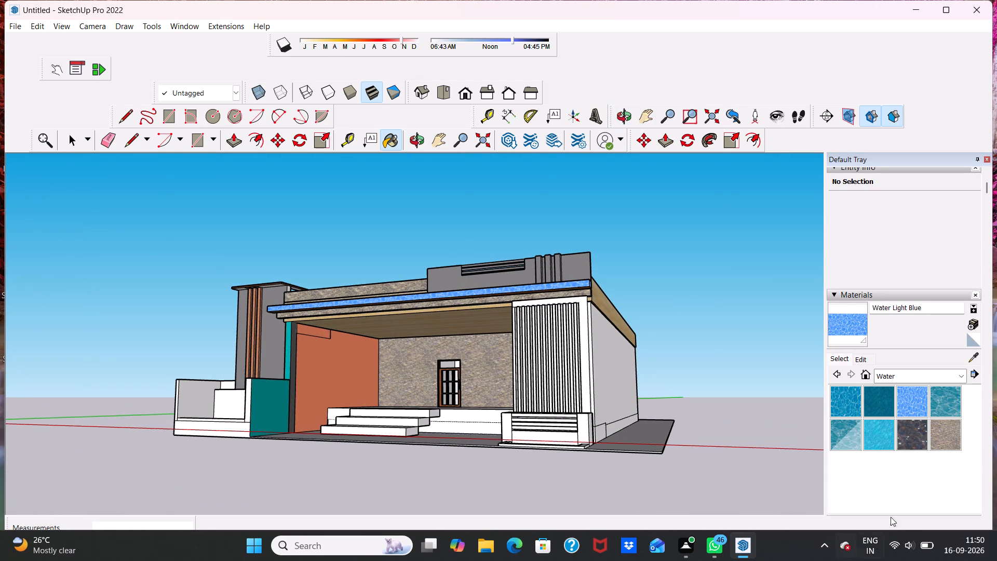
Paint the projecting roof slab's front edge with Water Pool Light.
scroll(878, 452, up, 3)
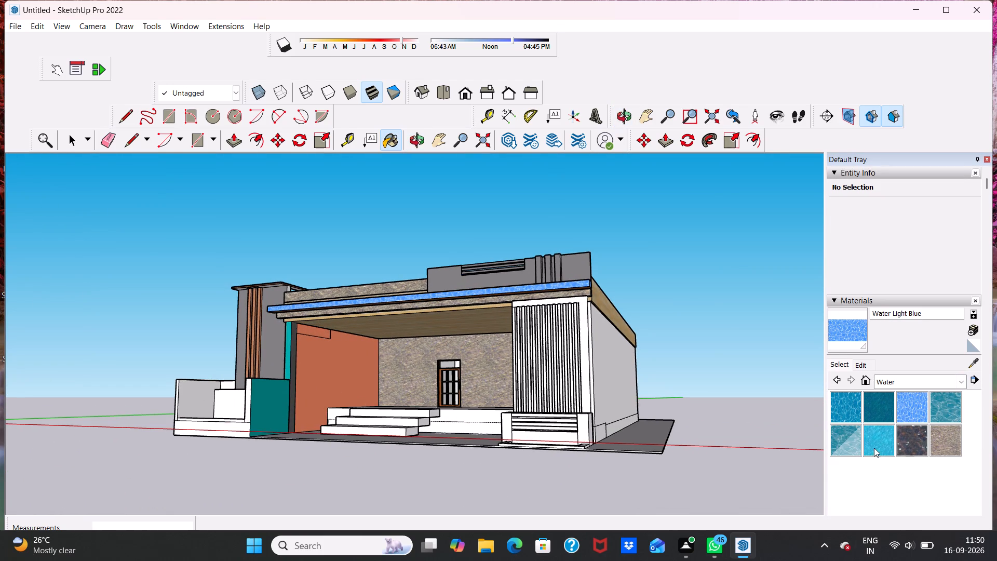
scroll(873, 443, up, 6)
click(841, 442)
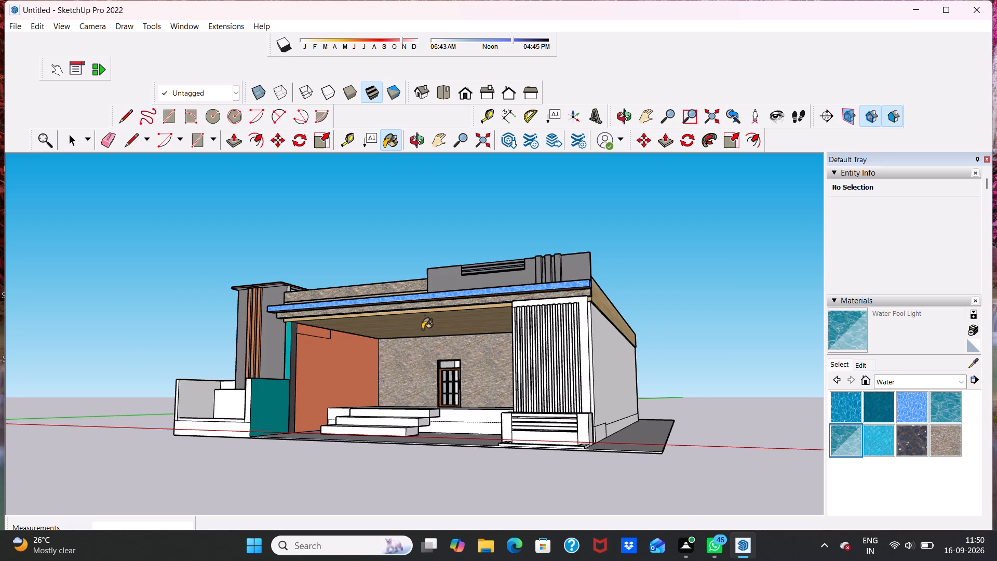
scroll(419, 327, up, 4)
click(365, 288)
Paint the projecting roof slab's front edge and top face with Color A03 from the Colors collection.
middle_drag(383, 301, 519, 343)
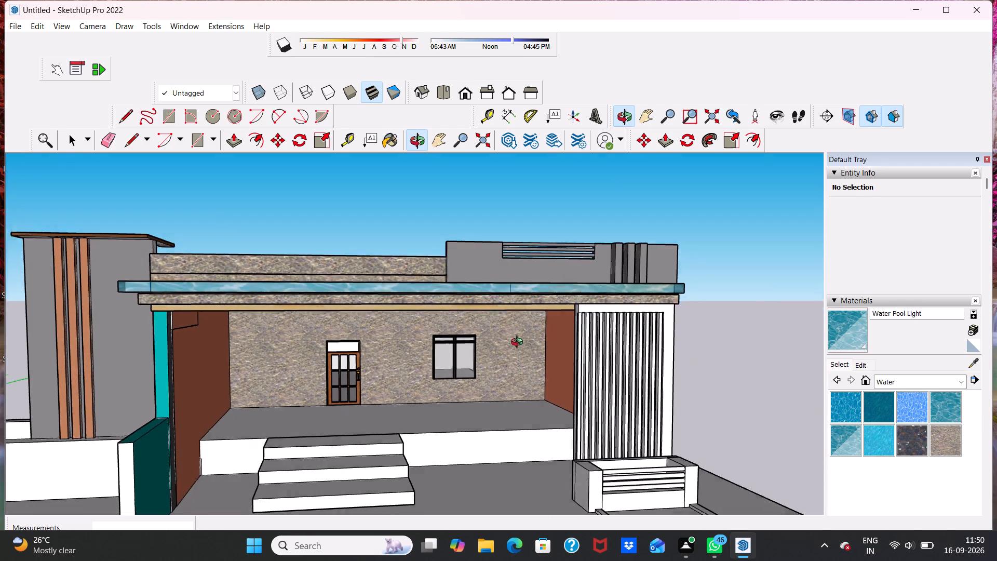
middle_drag(519, 343, 522, 349)
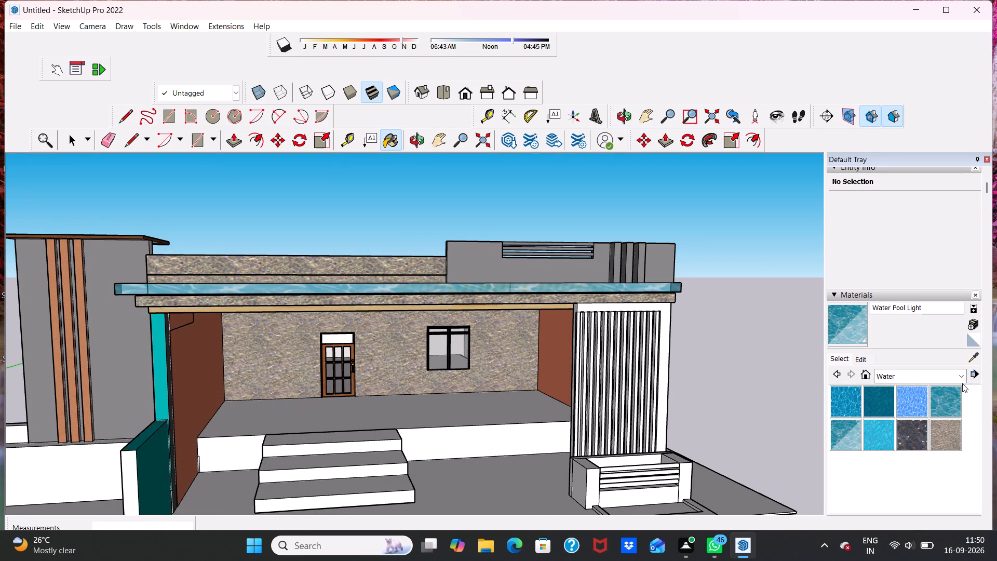
click(959, 379)
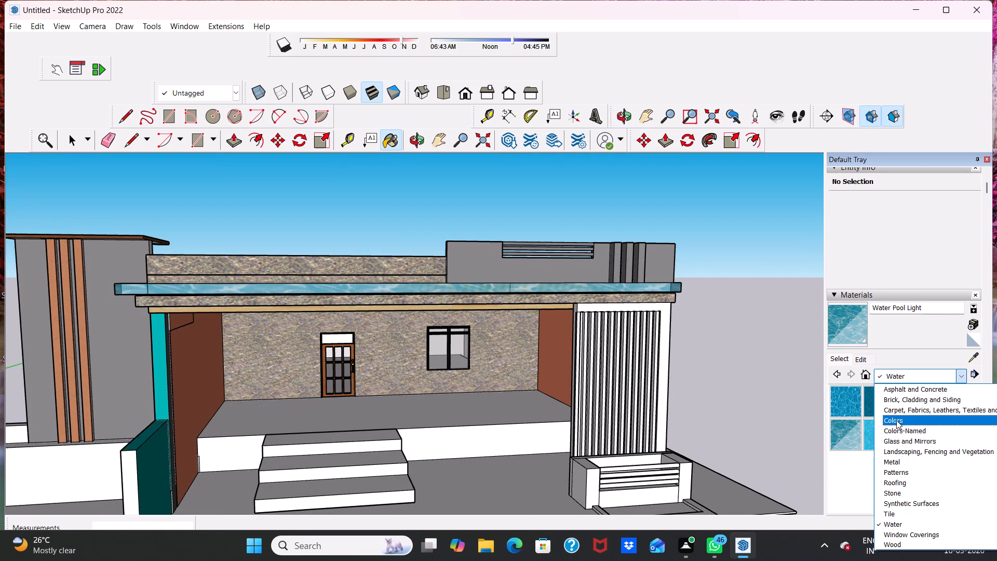
click(896, 420)
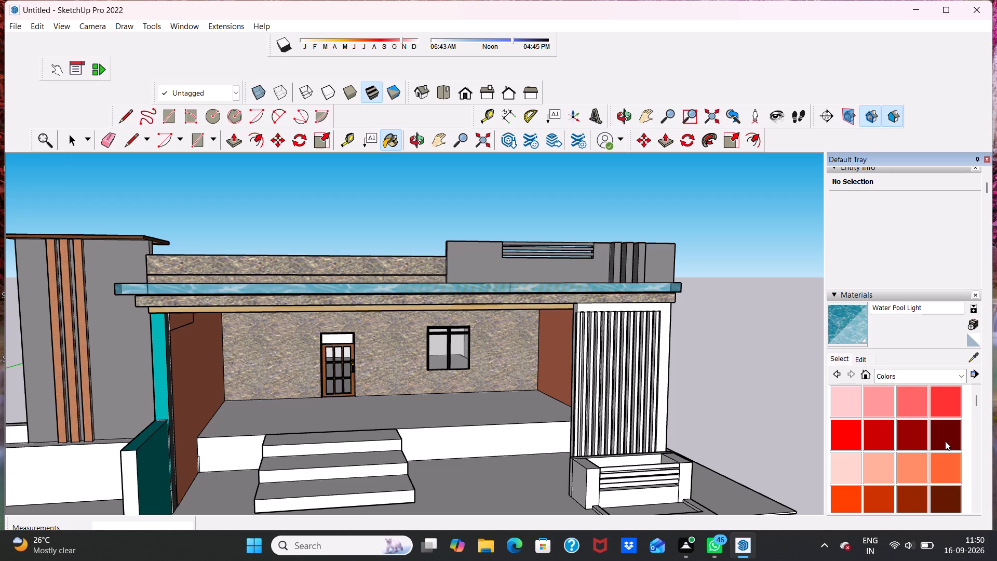
click(909, 403)
scroll(466, 301, up, 3)
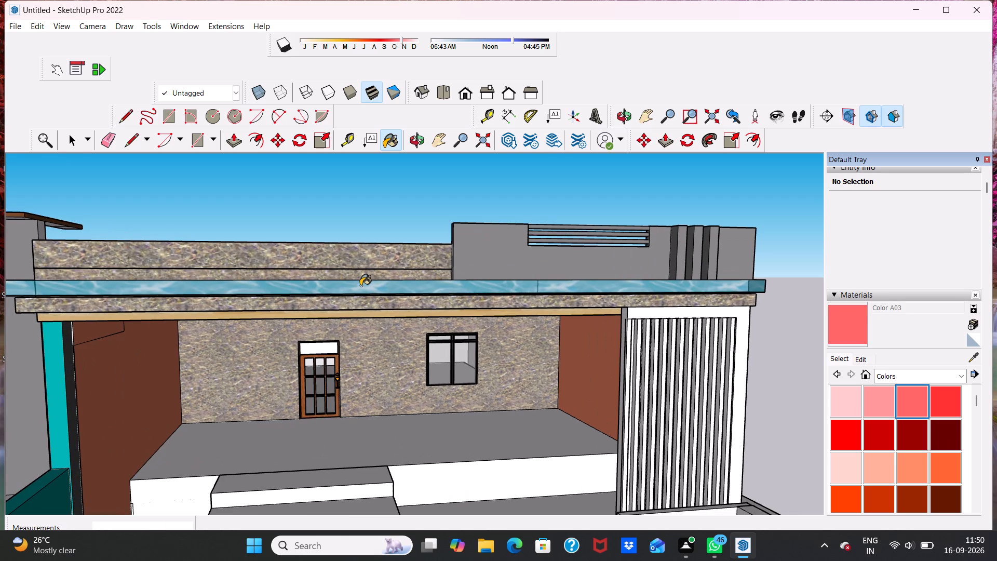
click(360, 286)
middle_drag(370, 293, 374, 368)
scroll(344, 335, up, 1)
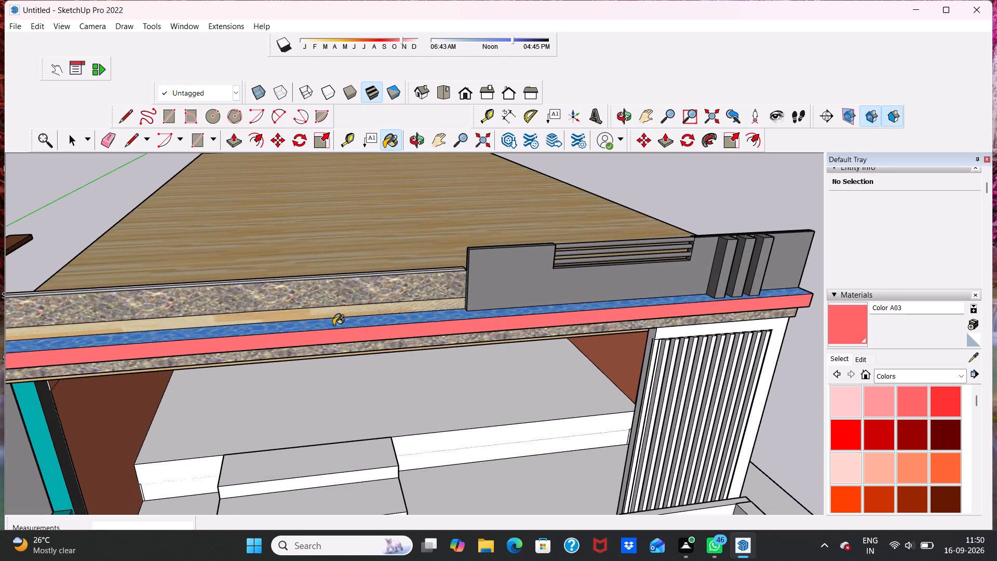
click(333, 325)
Paint both end faces of the projecting roof slab with Color A03.
middle_drag(326, 350, 545, 296)
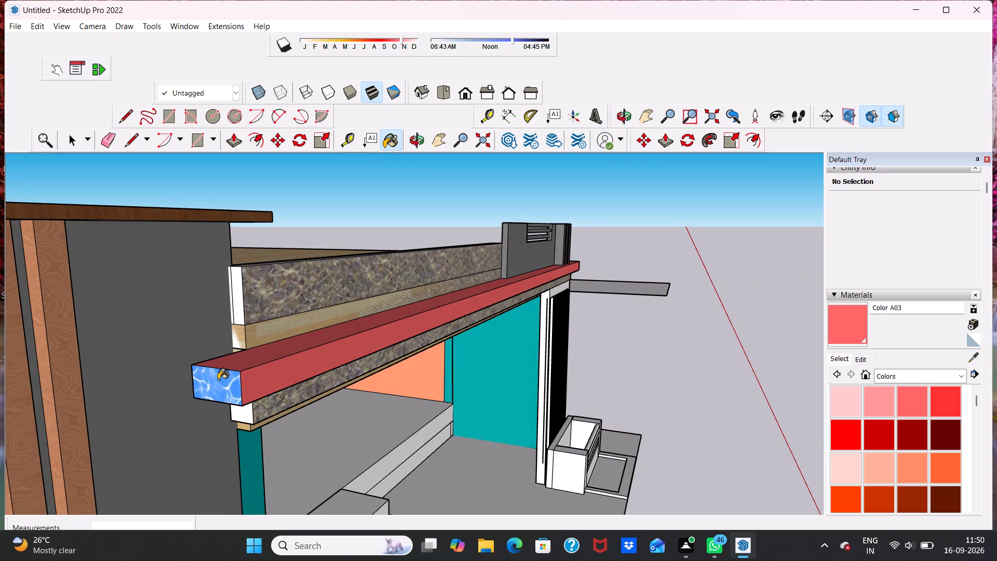
click(219, 380)
middle_drag(293, 375, 84, 357)
scroll(112, 365, down, 6)
scroll(282, 385, down, 1)
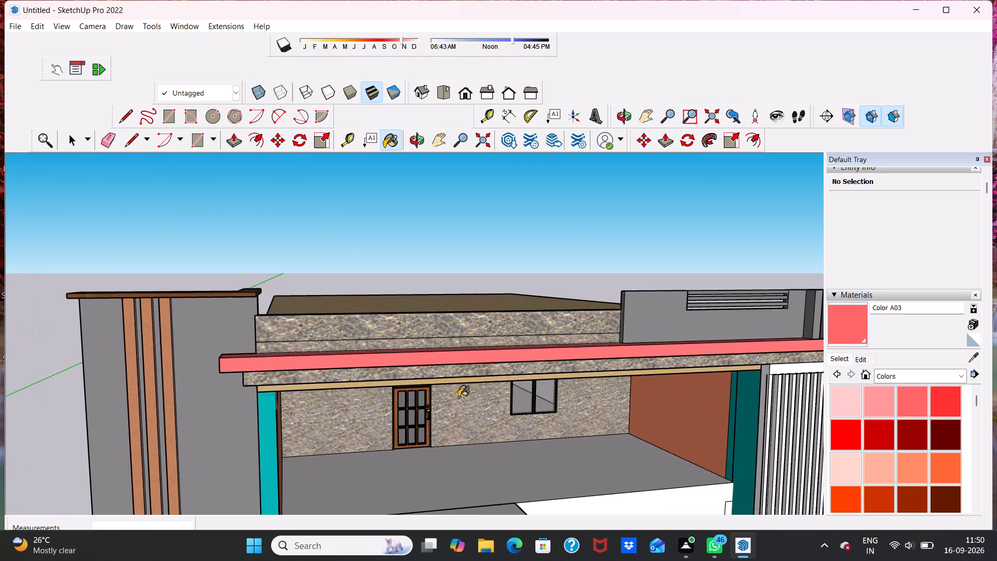
scroll(609, 366, down, 1)
middle_drag(601, 367, 370, 370)
scroll(359, 373, down, 5)
scroll(644, 421, up, 1)
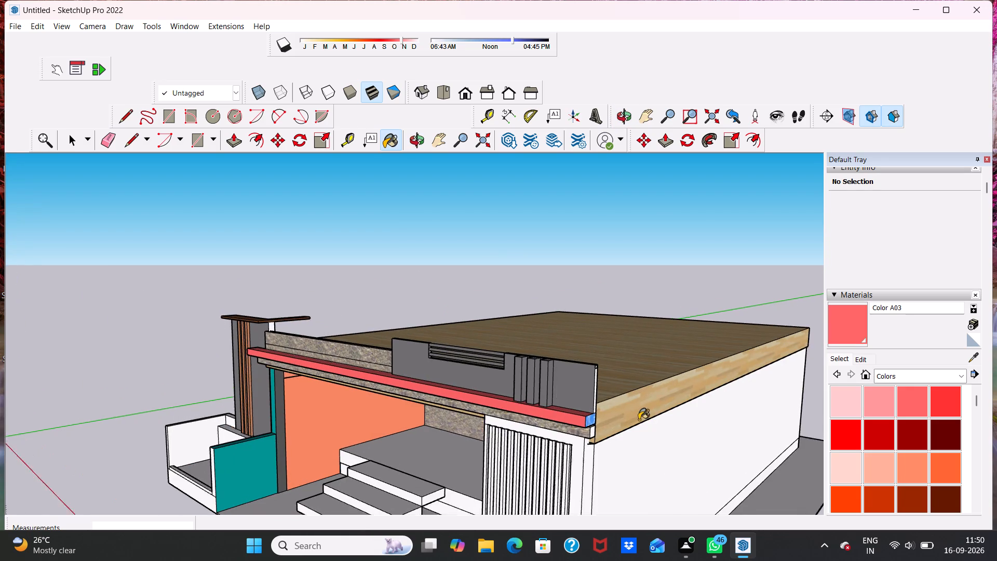
scroll(639, 420, up, 2)
click(587, 422)
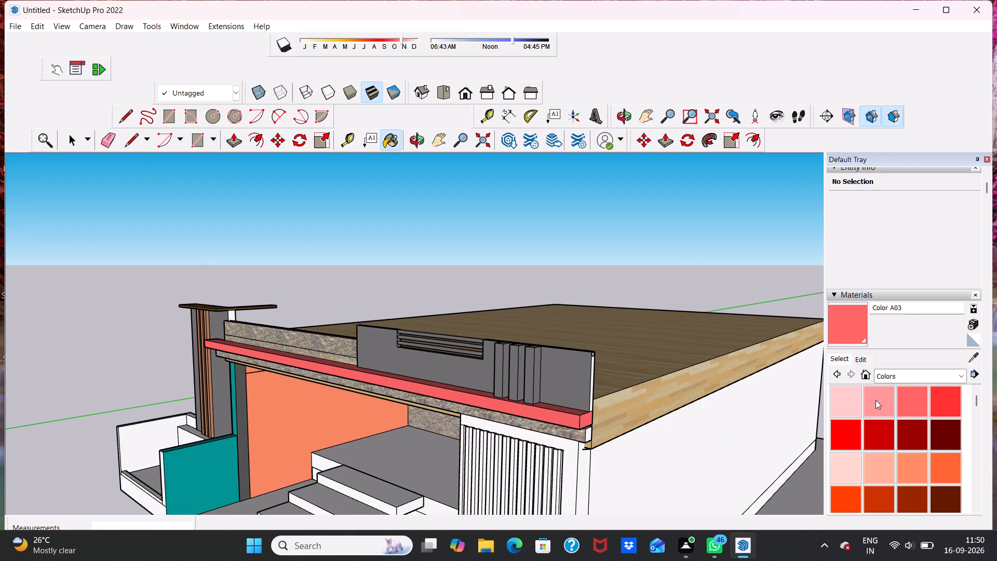
Paint the low parapet's front face with Color C03 from the Colors collection.
scroll(906, 472, down, 1)
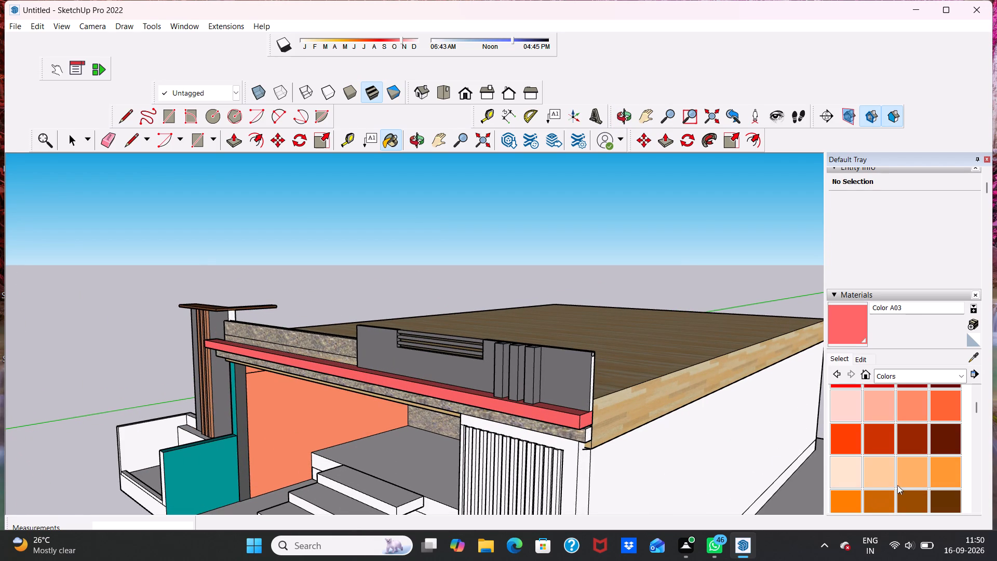
scroll(904, 470, down, 2)
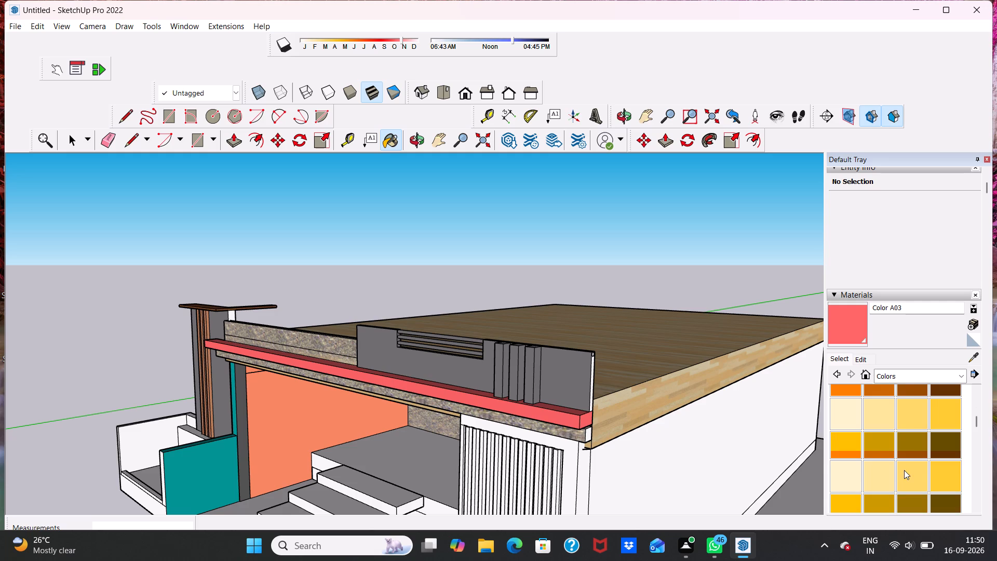
scroll(905, 452, up, 2)
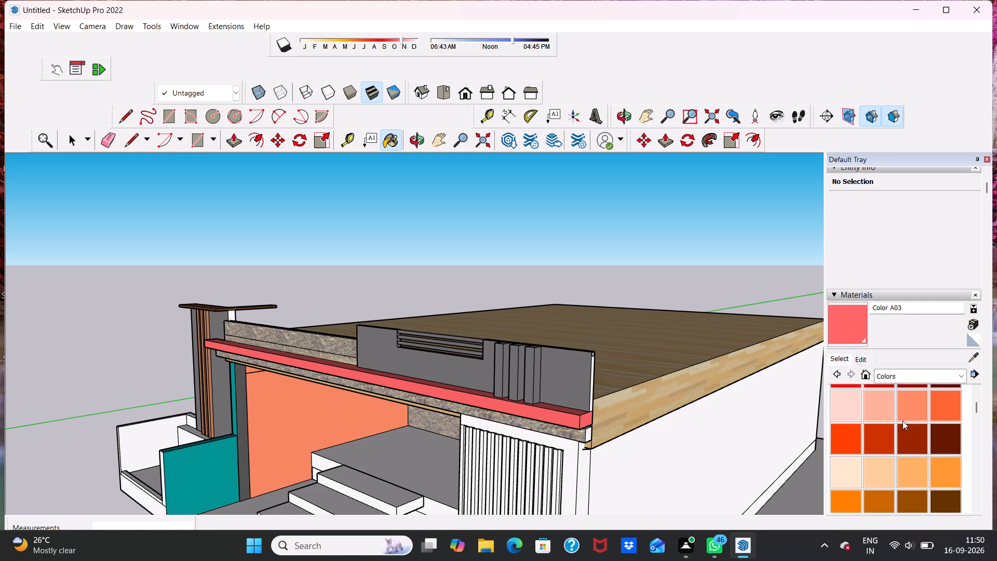
scroll(902, 421, up, 3)
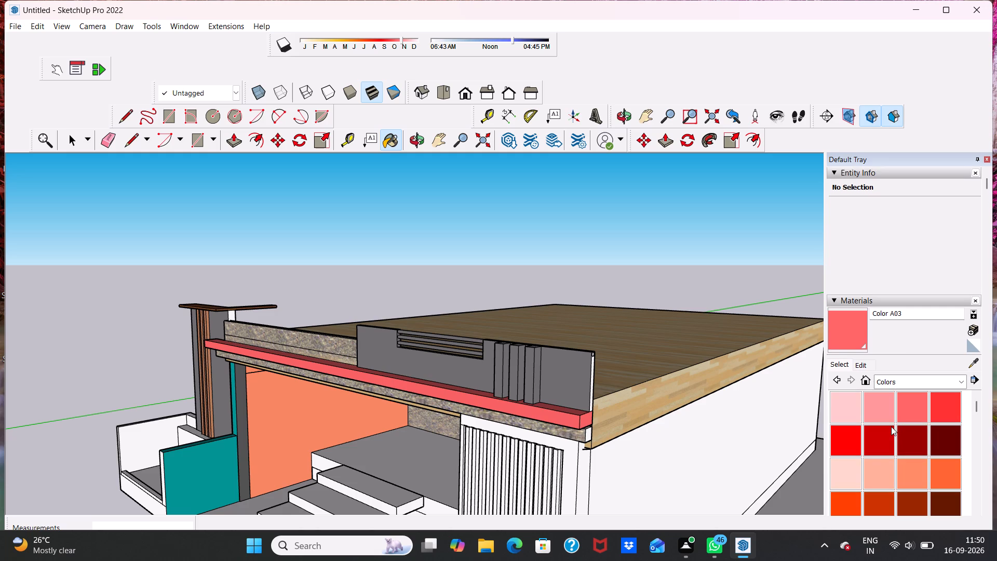
scroll(891, 426, up, 5)
scroll(853, 418, down, 2)
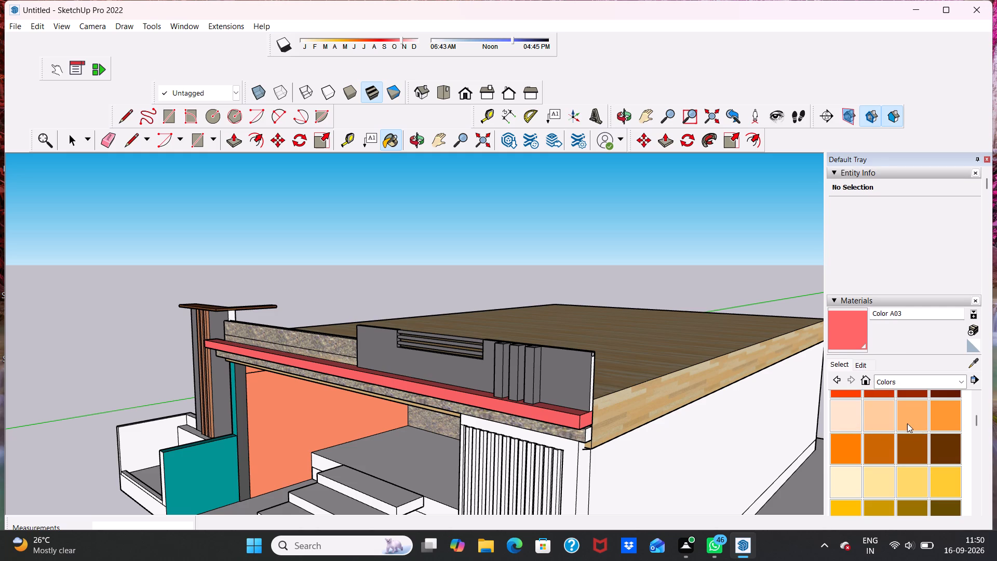
click(907, 423)
scroll(334, 374, up, 4)
click(312, 344)
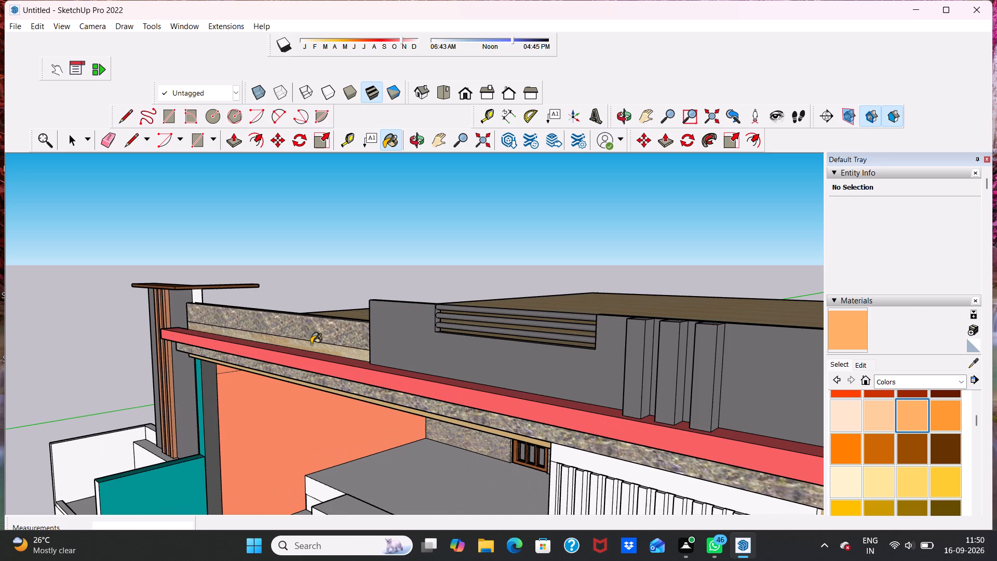
click(313, 348)
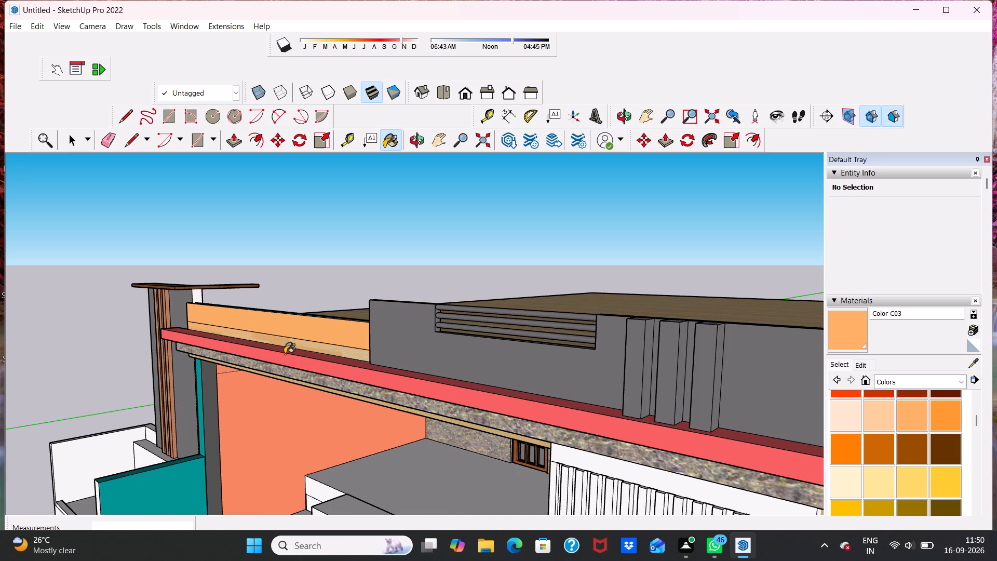
Paint the front face of the lower beam under the roof slab with Color C03.
middle_drag(285, 354, 399, 316)
scroll(324, 366, up, 1)
click(324, 366)
scroll(324, 366, down, 4)
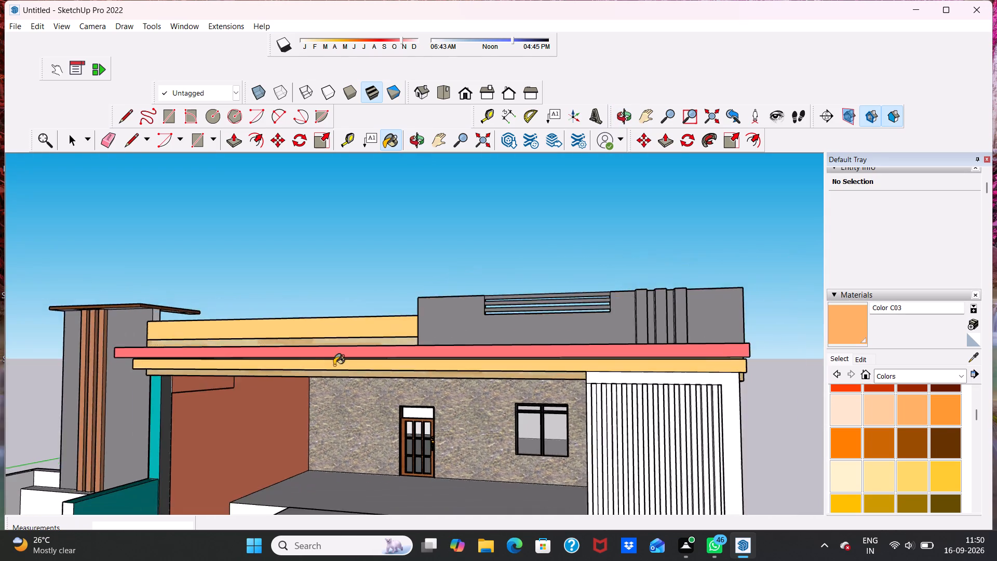
Paint the main roof slab, including the porch ceiling, with Color I02 from the Colors collection.
middle_drag(334, 365, 474, 345)
scroll(475, 332, down, 4)
middle_drag(471, 336, 382, 426)
scroll(363, 421, down, 4)
middle_drag(363, 426, 270, 341)
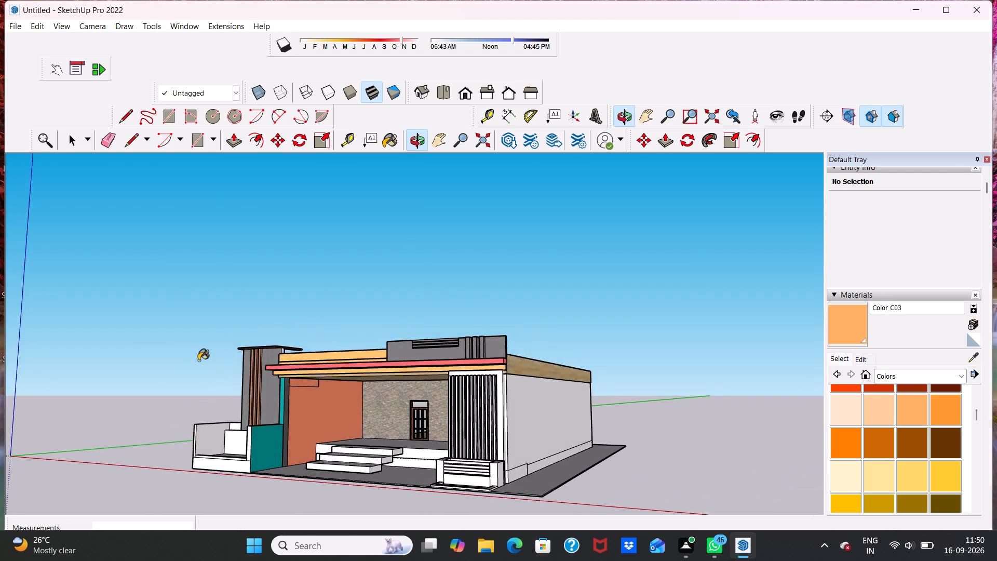
scroll(208, 364, down, 5)
middle_drag(445, 376, 621, 287)
middle_drag(494, 345, 484, 363)
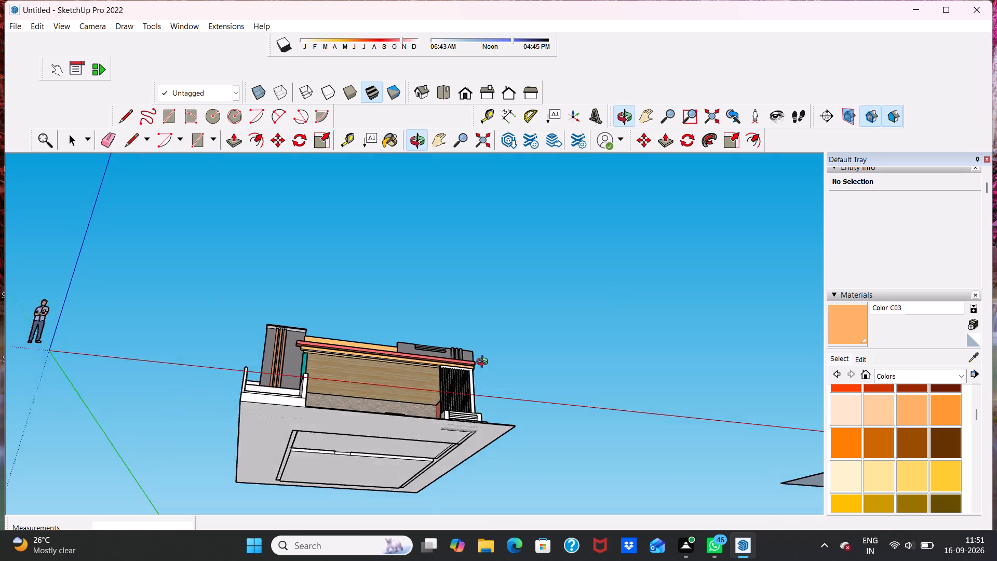
middle_drag(484, 363, 412, 413)
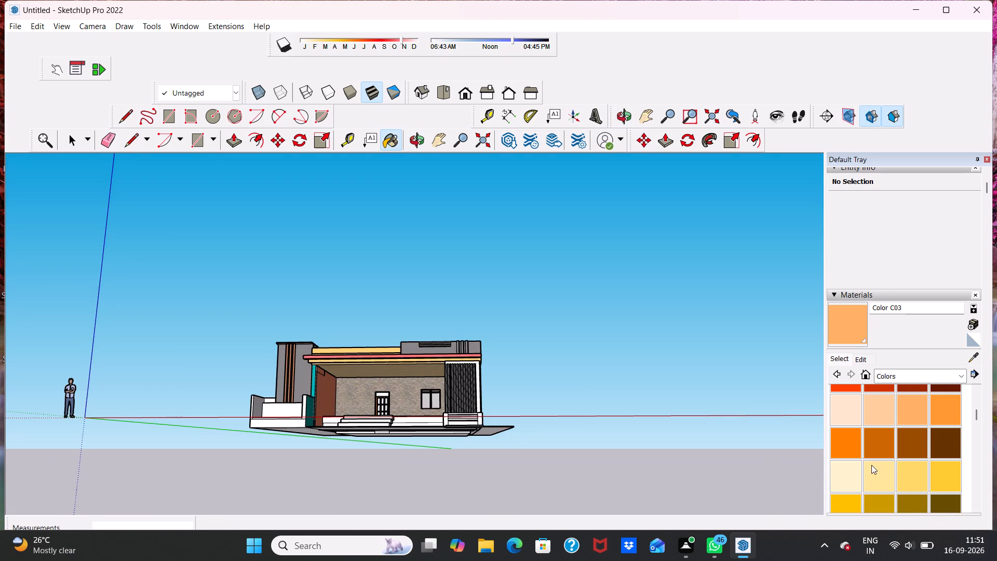
scroll(870, 465, down, 5)
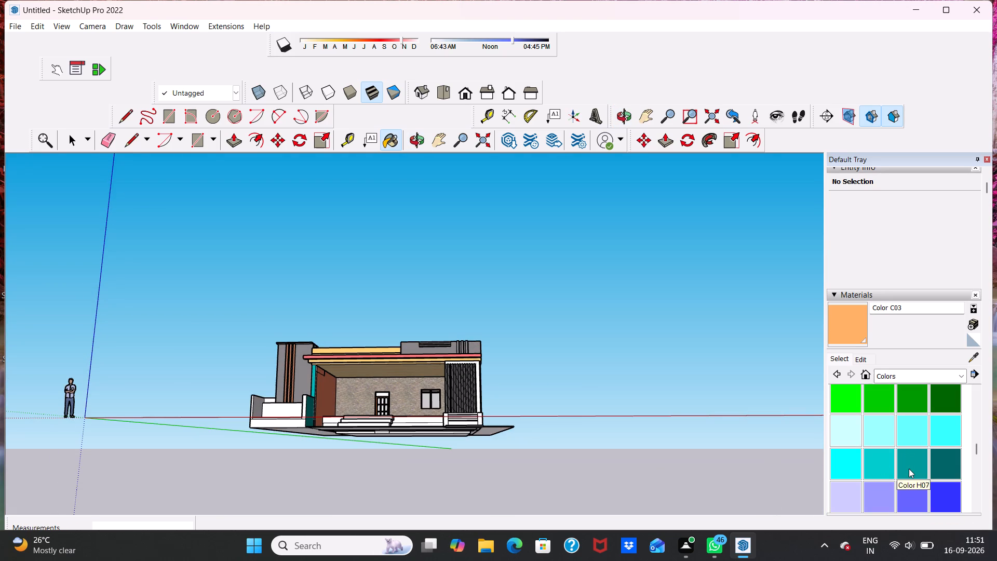
scroll(906, 471, down, 1)
click(874, 431)
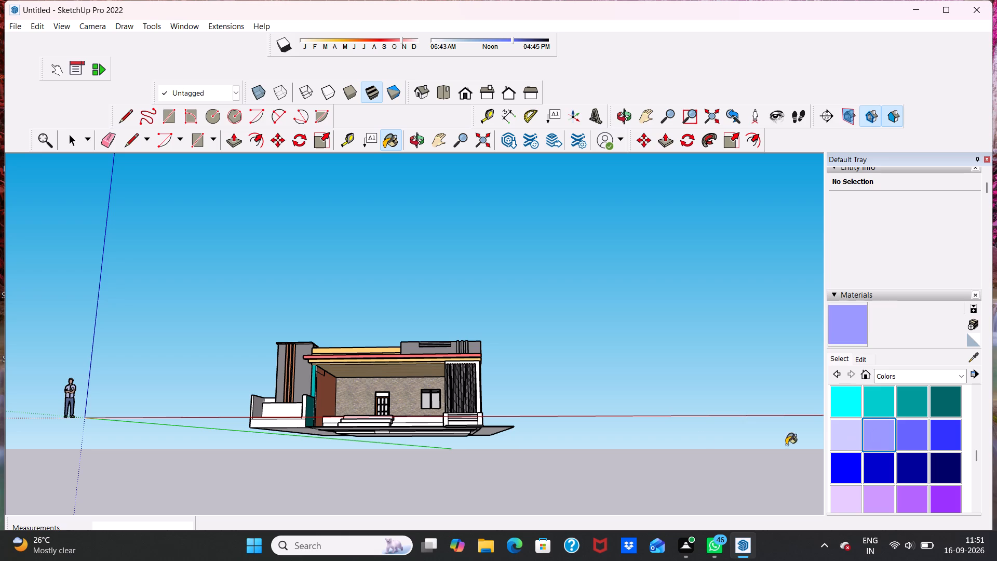
scroll(397, 361, up, 6)
scroll(339, 360, up, 6)
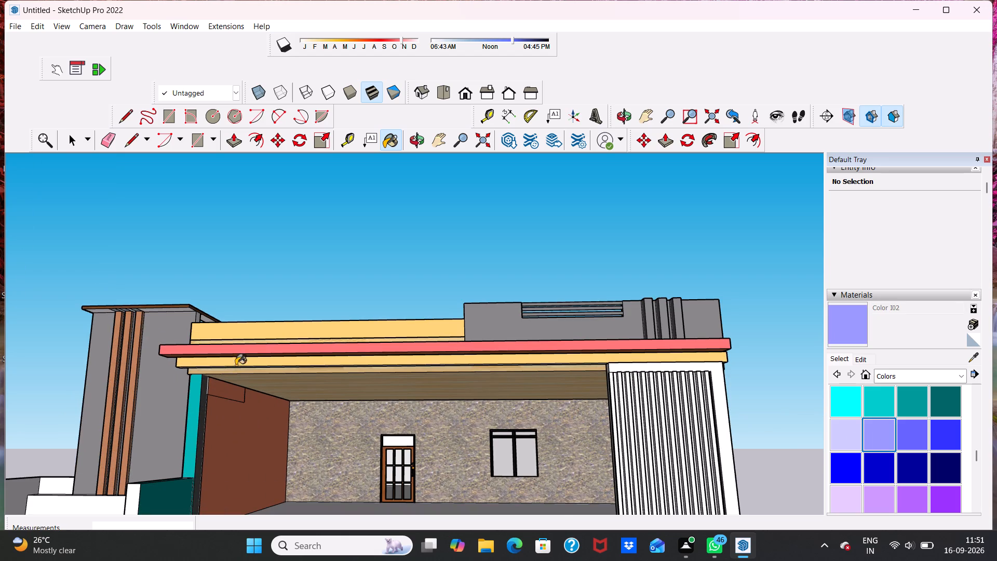
click(317, 384)
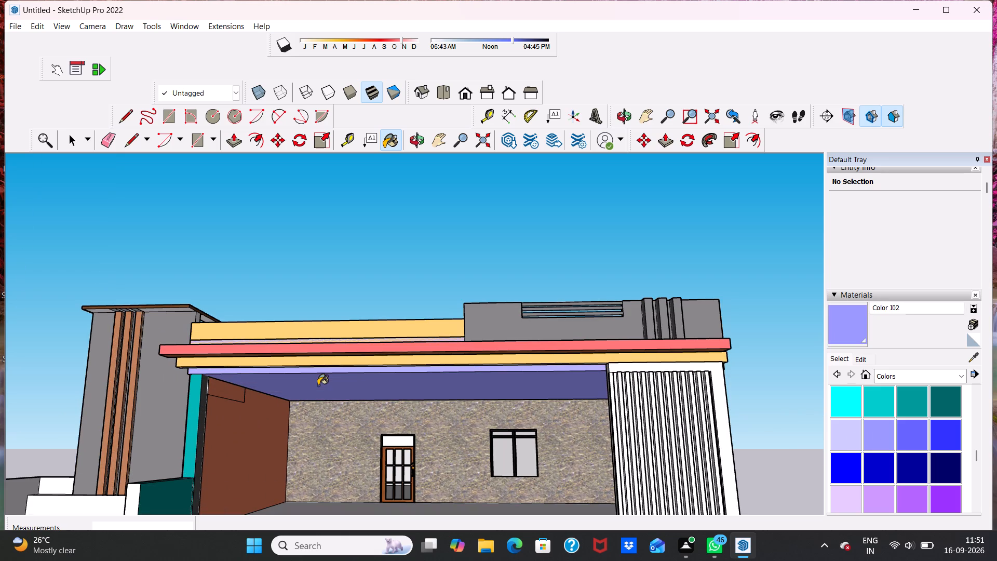
Examine the roof, porch ceiling, steps and porch floor from above, below and the front.
middle_drag(320, 384, 444, 497)
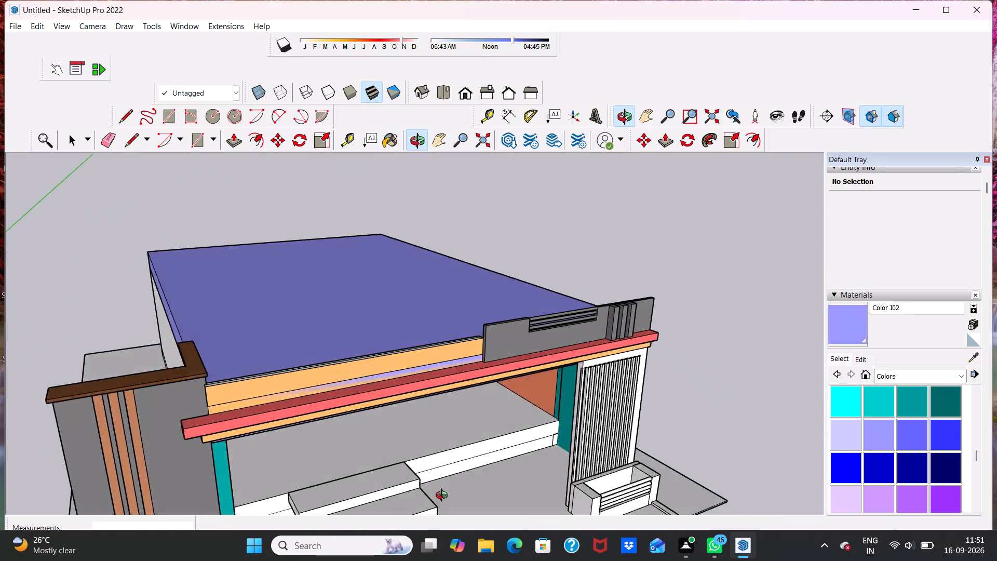
middle_drag(444, 497, 313, 324)
scroll(313, 330, down, 4)
middle_drag(352, 344, 381, 468)
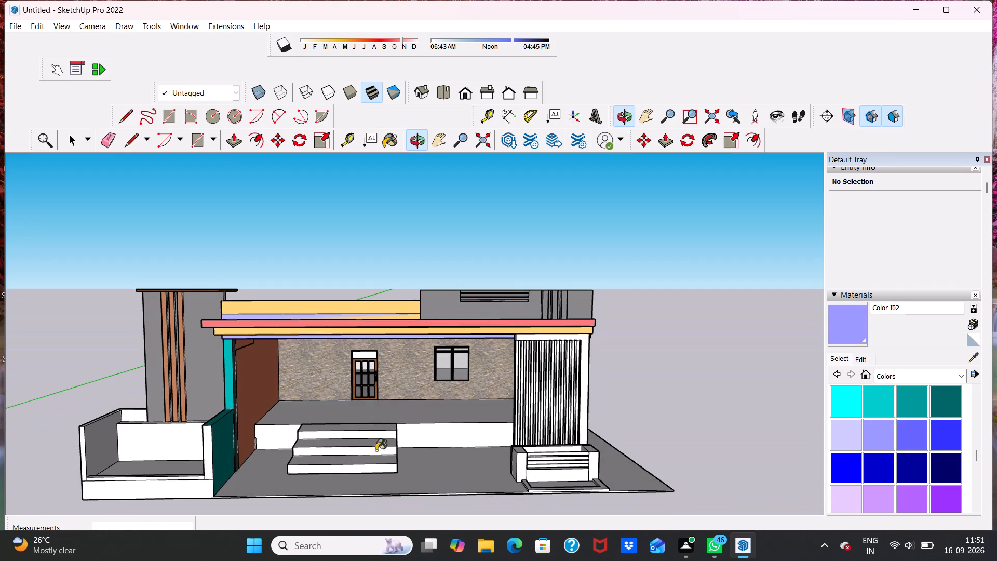
middle_drag(367, 397, 380, 441)
scroll(382, 425, down, 1)
middle_drag(383, 412, 493, 290)
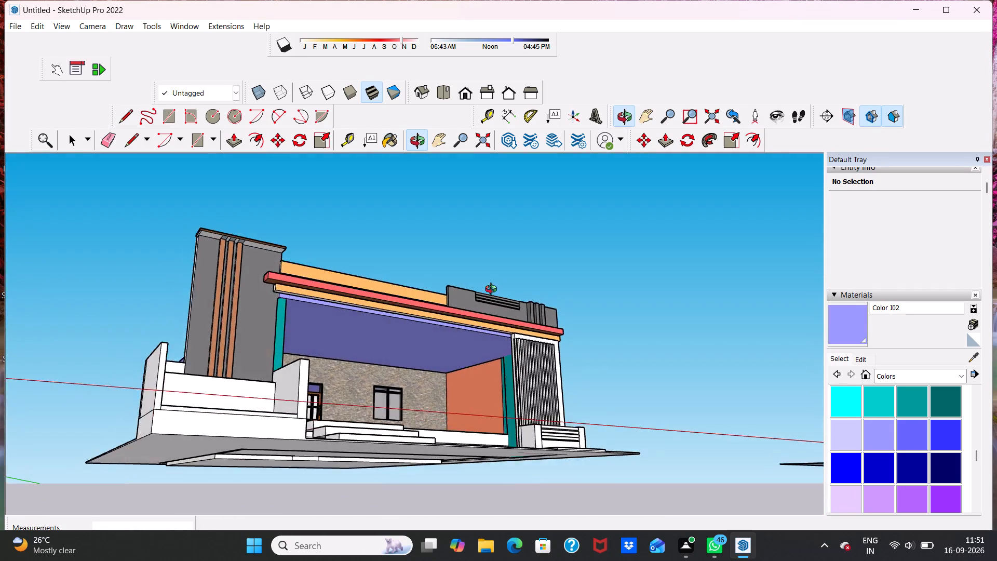
middle_drag(493, 290, 367, 412)
scroll(386, 442, up, 5)
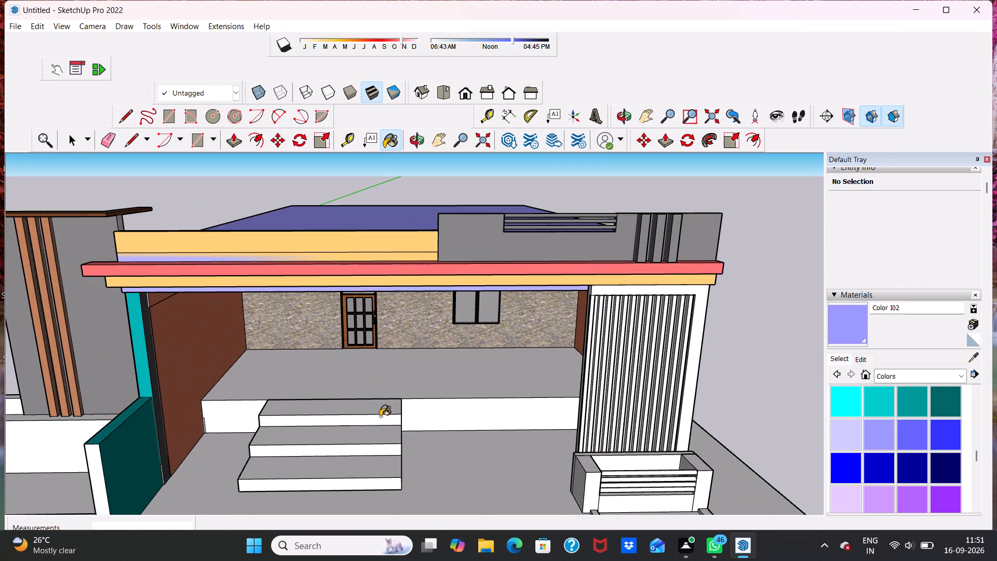
scroll(378, 406, up, 1)
scroll(354, 373, down, 5)
middle_drag(361, 402, 301, 393)
scroll(368, 405, up, 3)
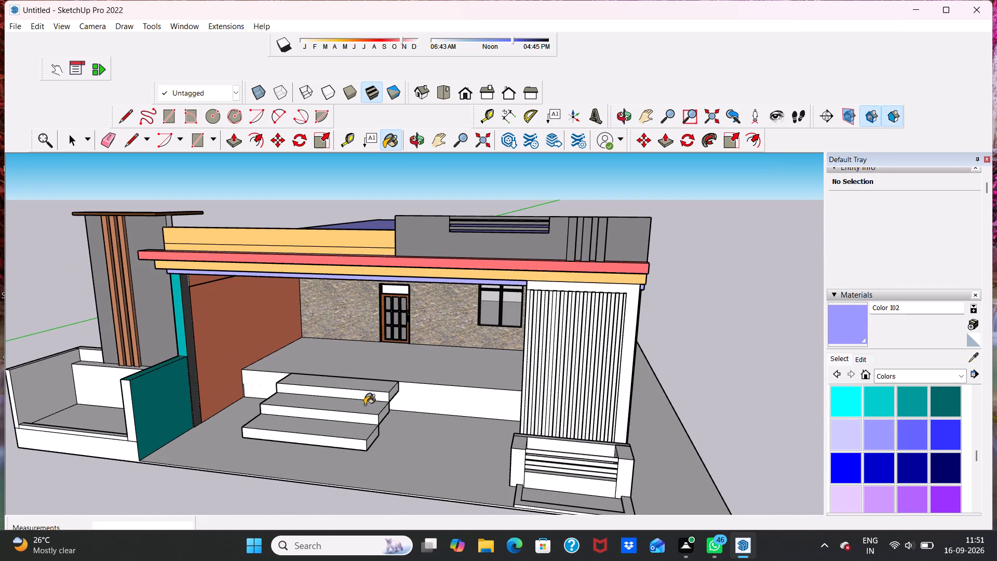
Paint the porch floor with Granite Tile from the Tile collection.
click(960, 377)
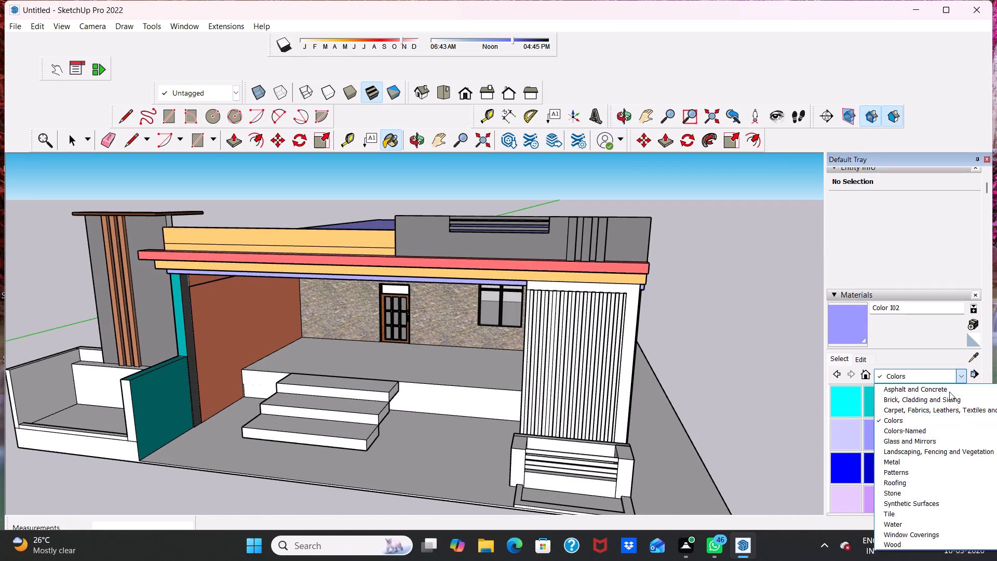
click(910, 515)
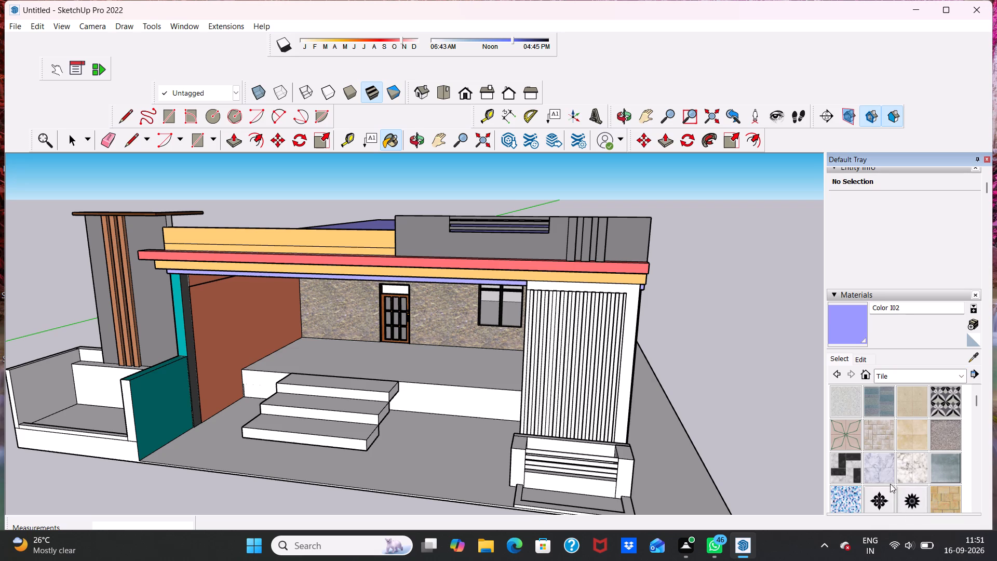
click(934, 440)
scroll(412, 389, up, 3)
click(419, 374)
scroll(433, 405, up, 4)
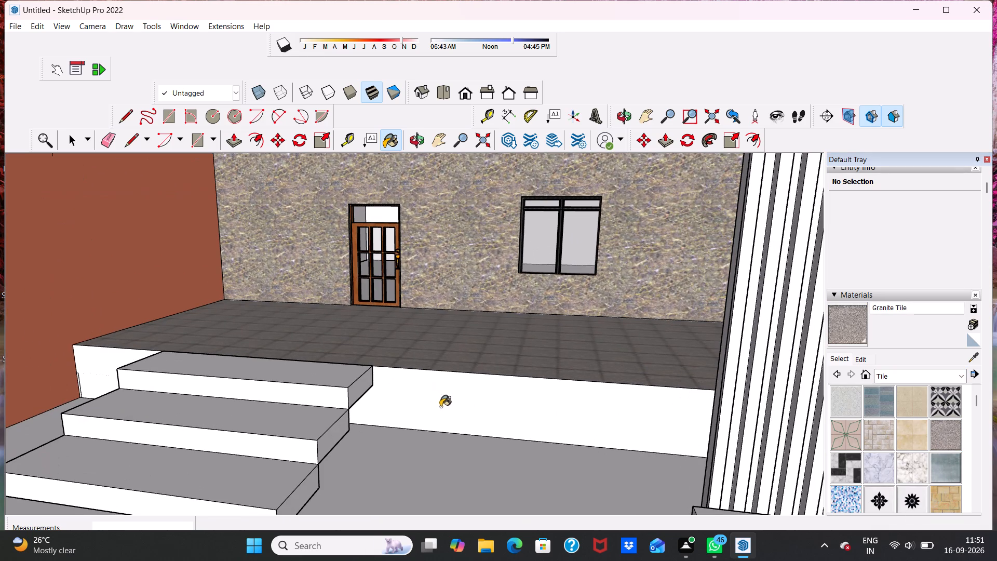
Paint the porch floor, the plinth face beneath it and the ground paving with Marble Carrara Gold Floor Tile from the Tile collection.
click(907, 465)
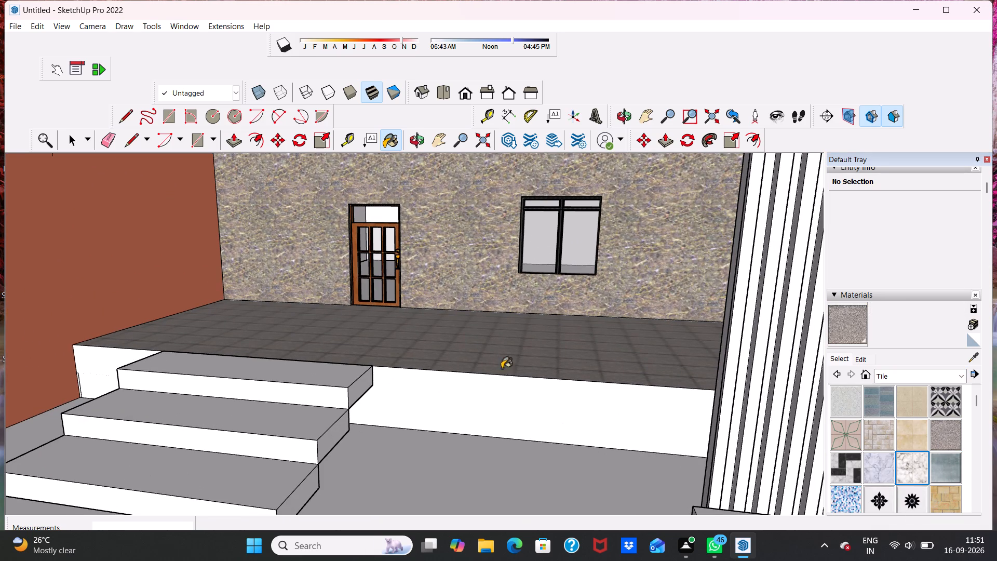
click(492, 359)
scroll(484, 388, down, 4)
click(484, 407)
scroll(486, 404, down, 2)
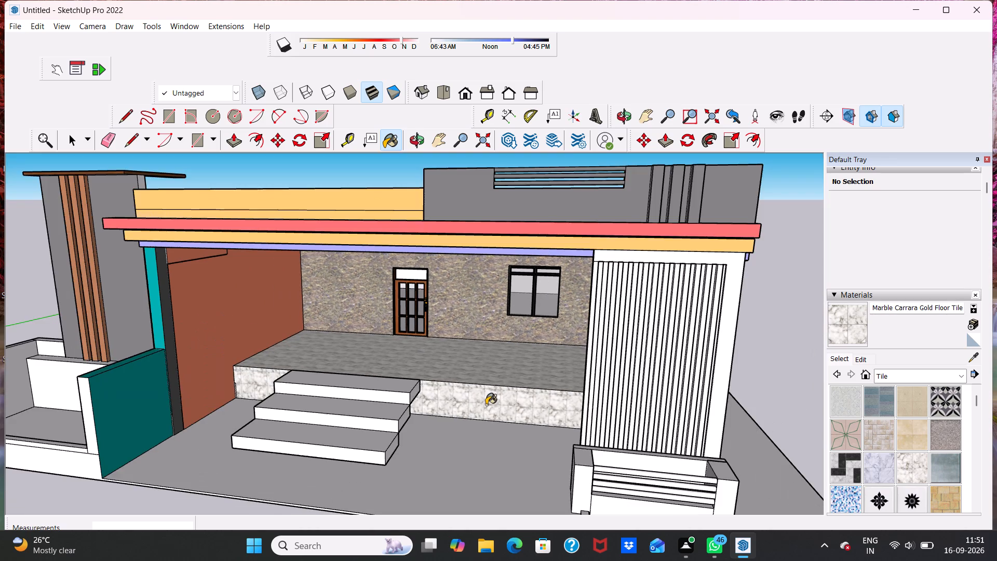
middle_drag(487, 407, 493, 439)
click(483, 448)
Examine the recoloured house from several angles and in the standard Front view.
scroll(450, 398, down, 3)
middle_drag(450, 397, 452, 397)
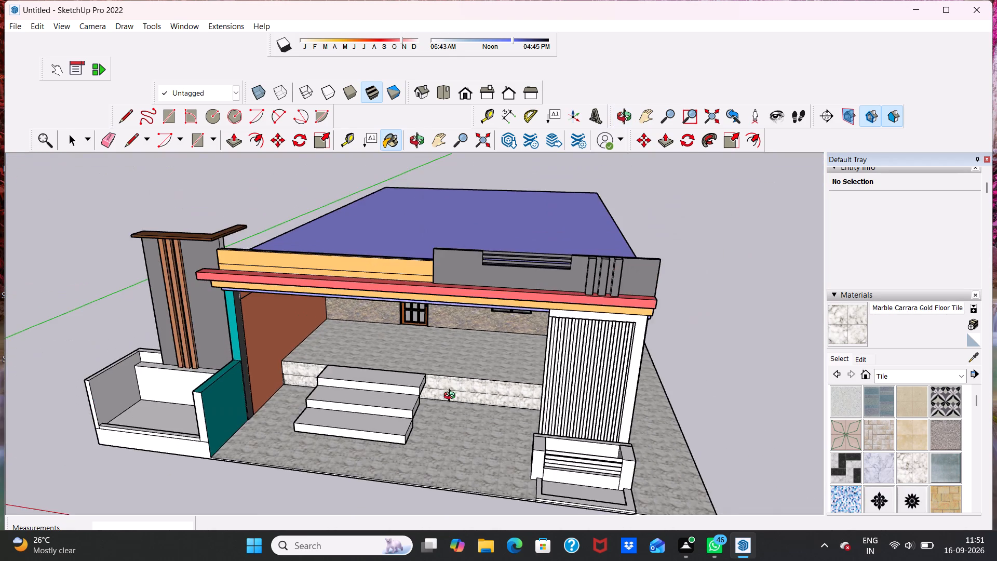
middle_drag(452, 397, 537, 413)
scroll(526, 411, up, 2)
scroll(512, 407, down, 4)
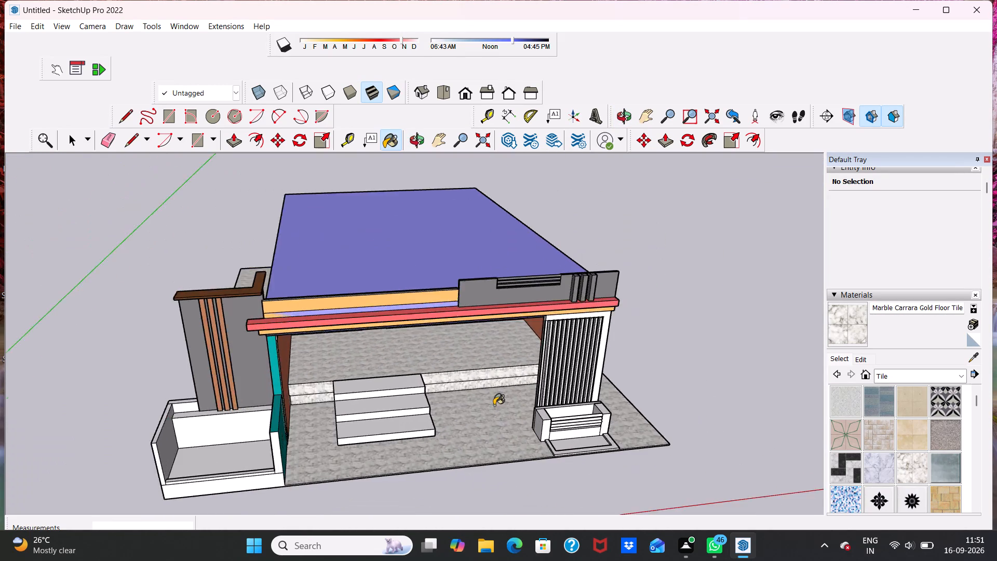
scroll(494, 405, down, 1)
middle_drag(494, 405, 449, 363)
middle_drag(381, 391, 443, 396)
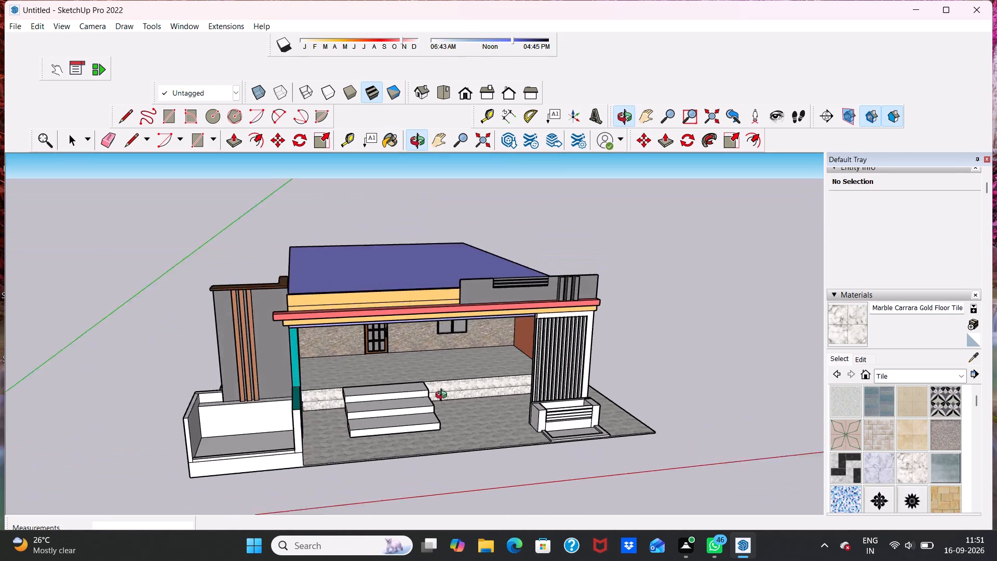
middle_drag(443, 396, 374, 443)
middle_drag(405, 376, 456, 268)
middle_drag(332, 382, 330, 381)
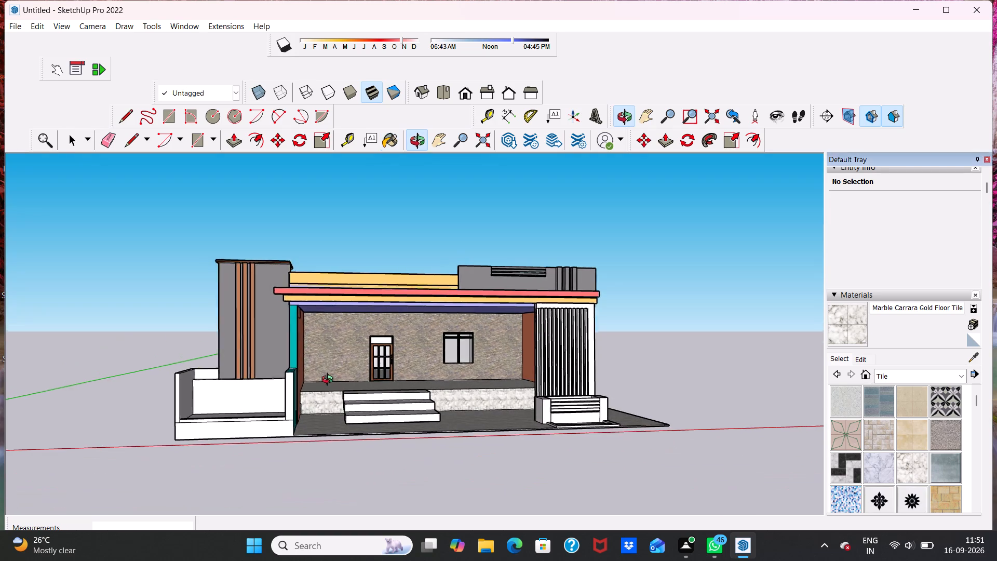
middle_drag(330, 381, 319, 342)
scroll(314, 354, up, 1)
scroll(306, 363, down, 4)
middle_drag(306, 375, 238, 423)
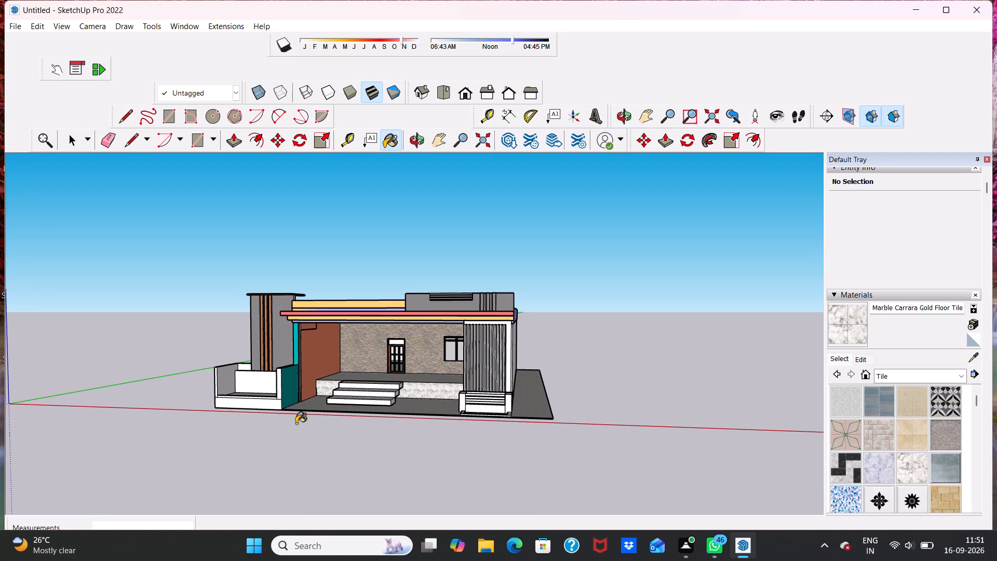
key(space)
middle_drag(342, 431, 422, 408)
middle_click(422, 408)
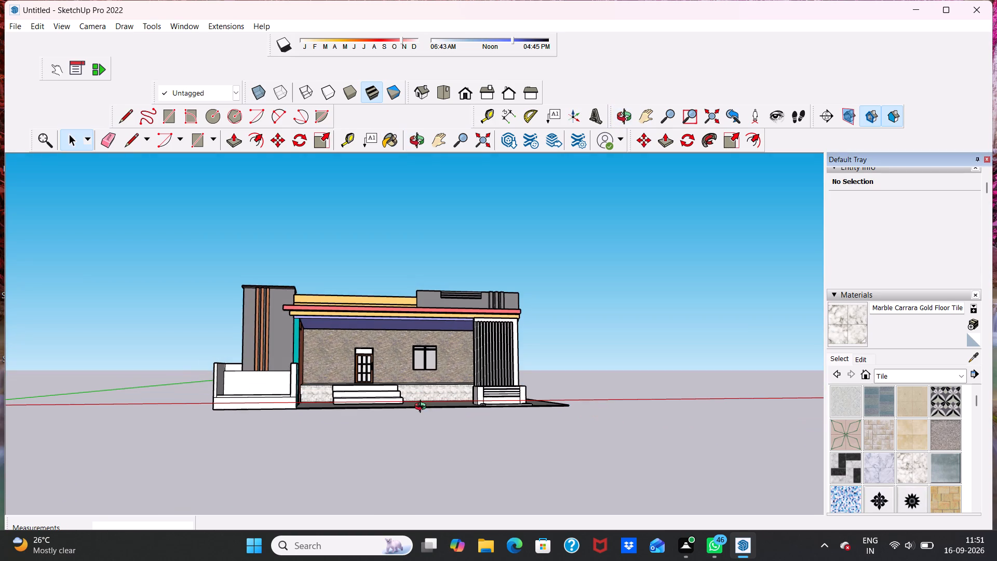
click(466, 94)
scroll(409, 359, up, 5)
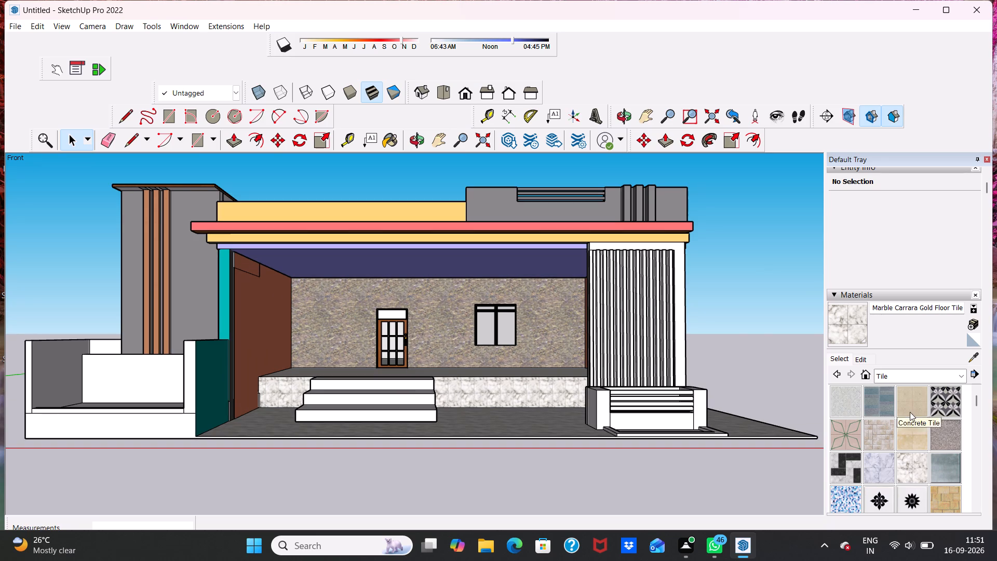
Paint the front faces of the six vertical slats nearest the porch opening with Wood Veneer 01 from the Wood collection.
click(962, 372)
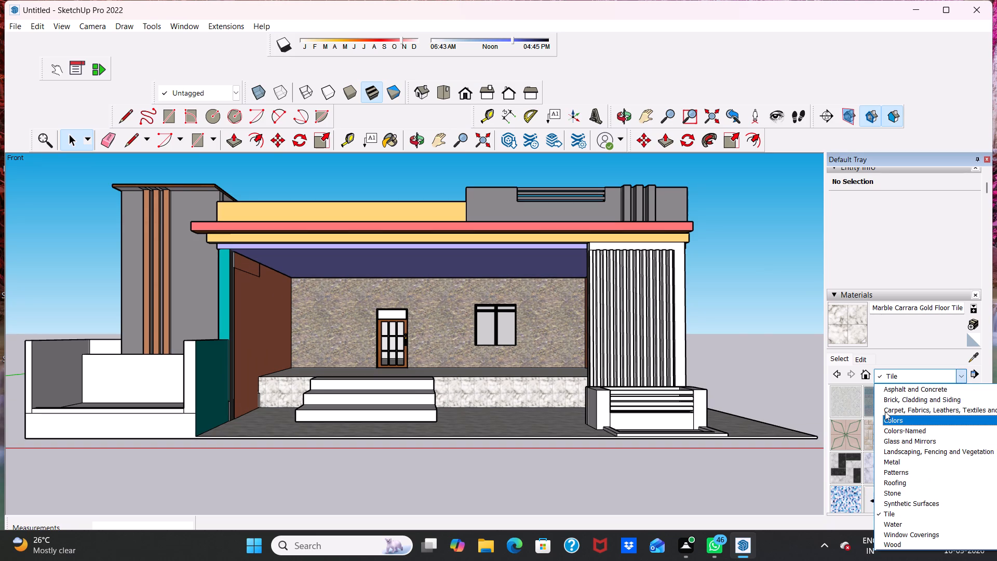
click(886, 406)
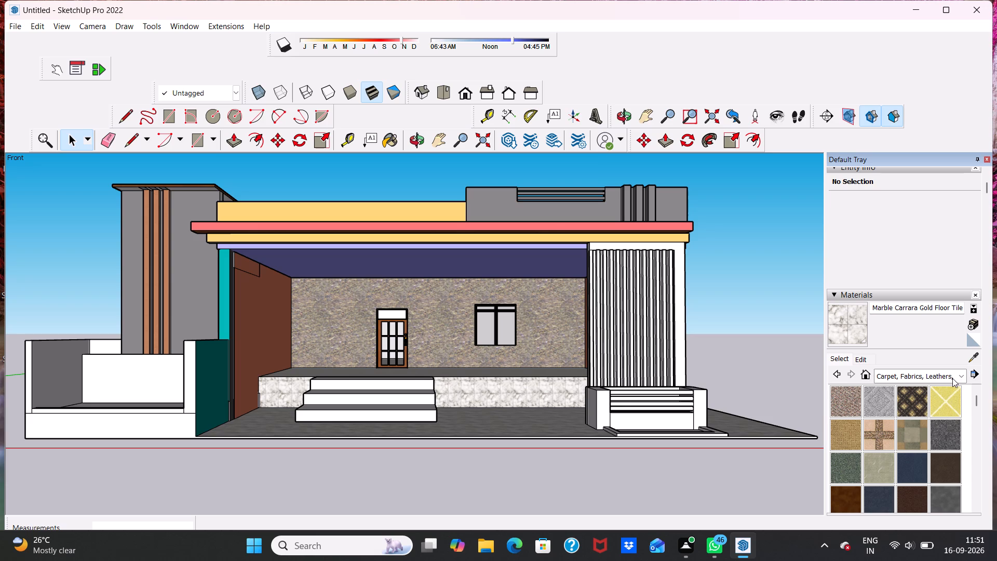
click(958, 373)
click(935, 542)
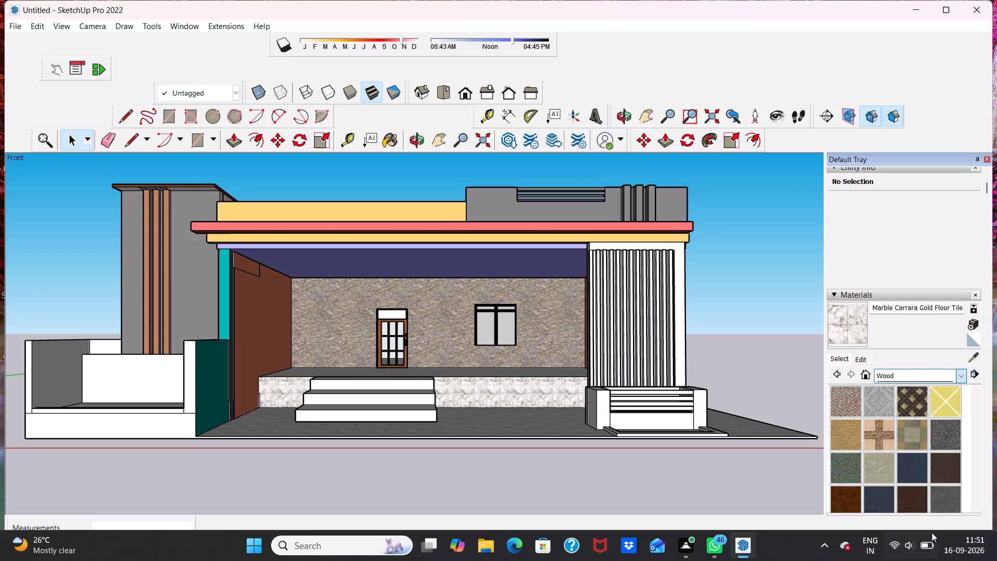
click(908, 472)
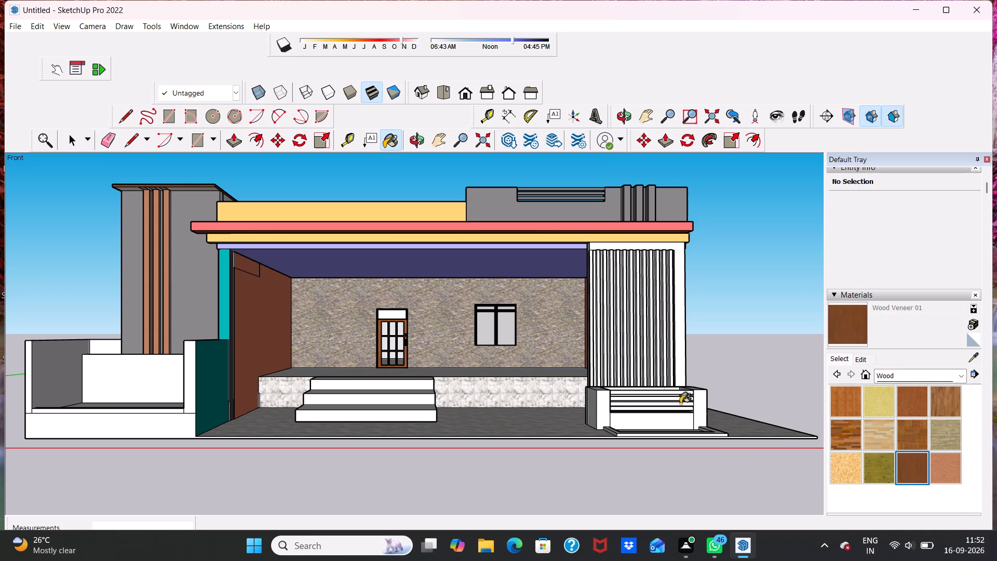
scroll(656, 355, up, 5)
scroll(575, 341, up, 5)
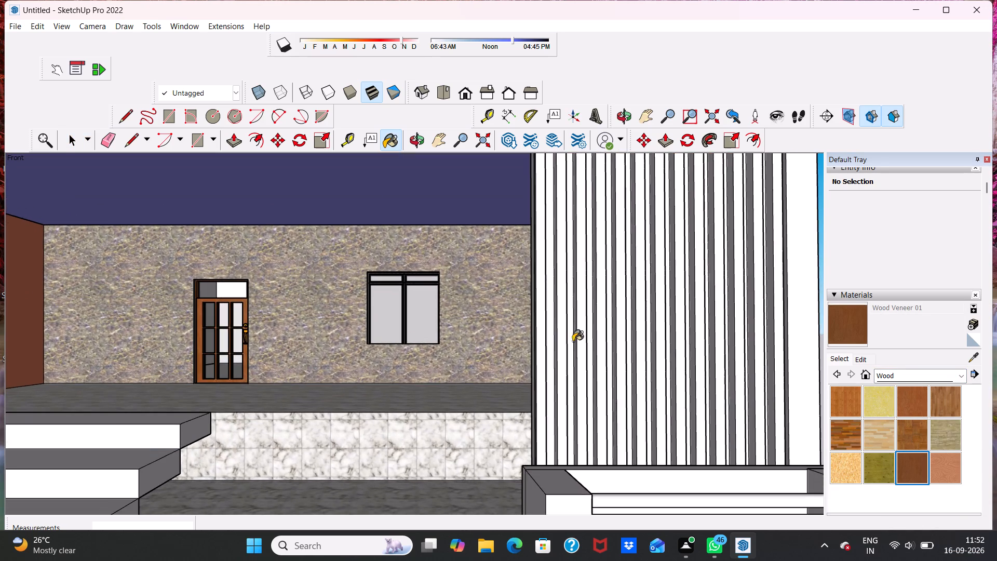
scroll(573, 341, up, 7)
click(538, 346)
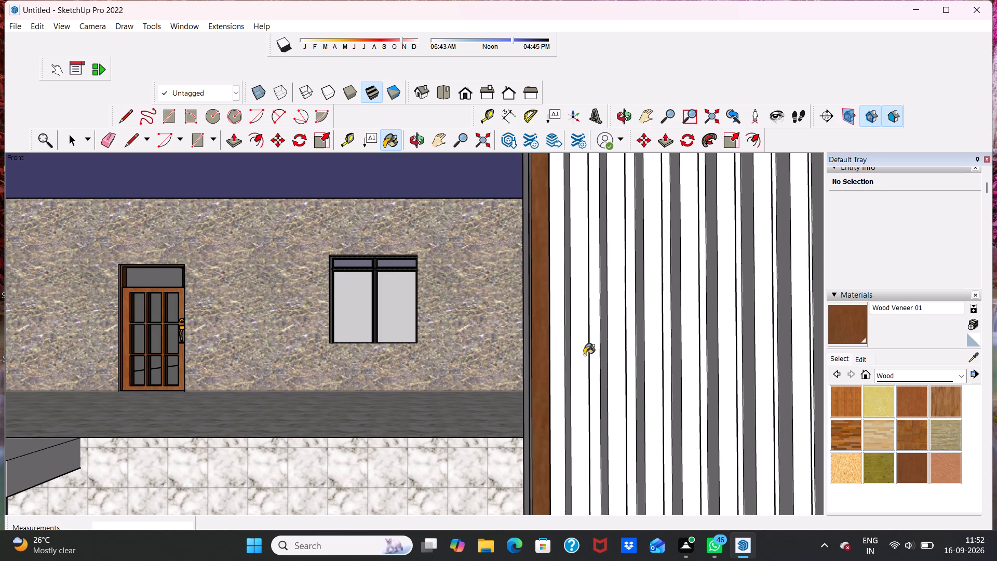
click(584, 355)
click(621, 363)
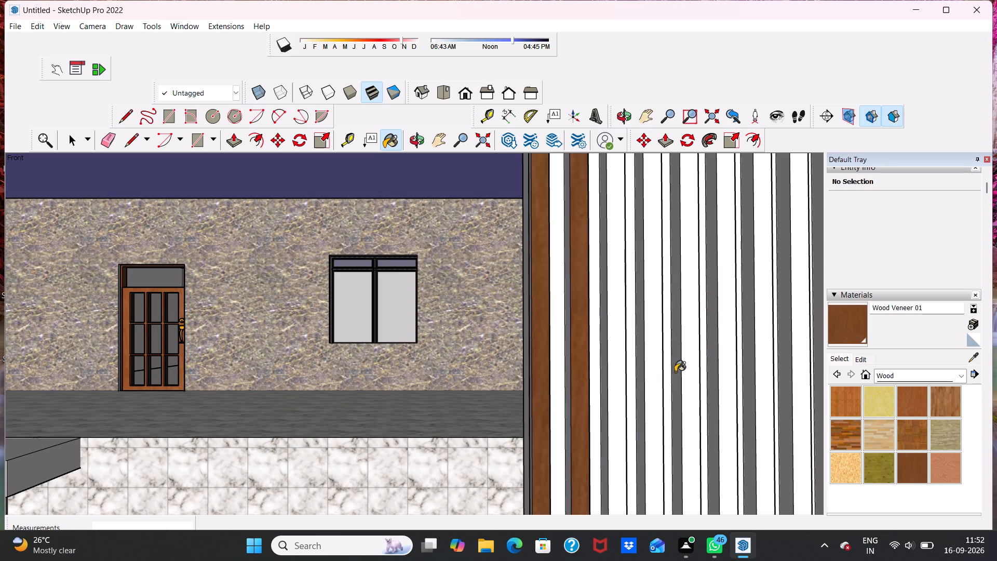
click(656, 380)
click(692, 382)
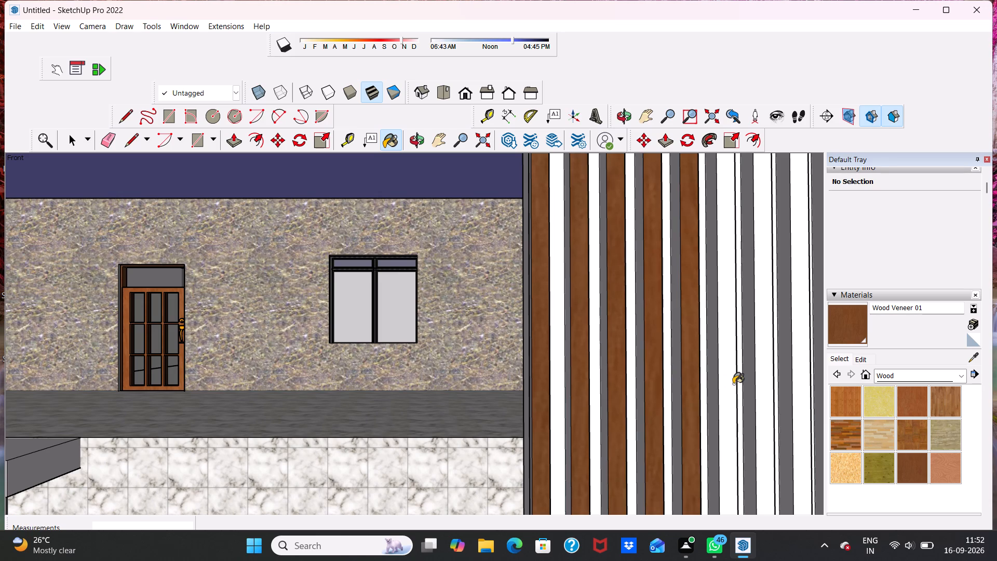
click(733, 384)
Paint the front faces of the remaining vertical slats, out to the one farthest from the porch opening, with Wood Veneer 01.
scroll(694, 360, down, 12)
scroll(720, 366, up, 5)
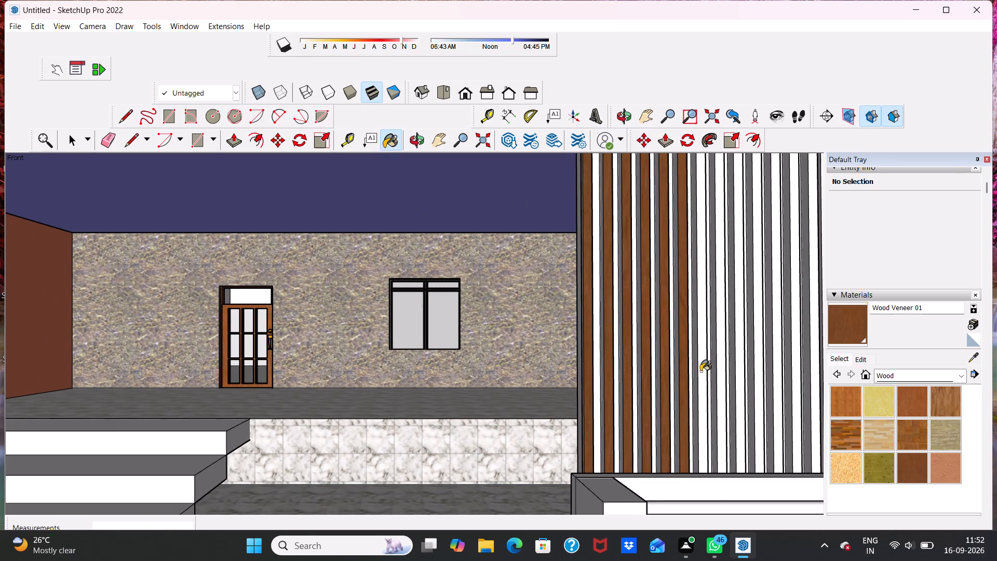
click(700, 371)
click(721, 377)
click(743, 379)
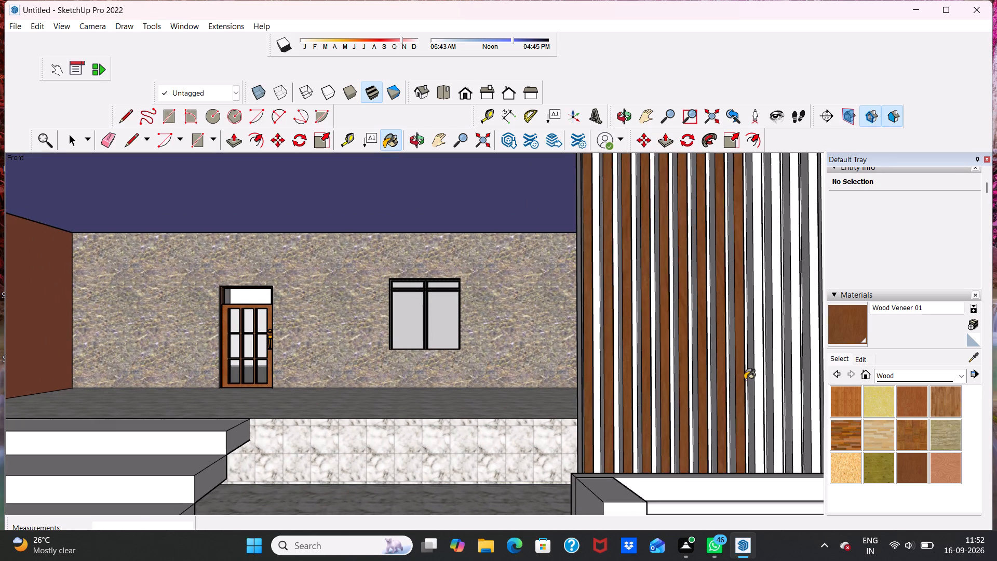
click(756, 384)
click(776, 384)
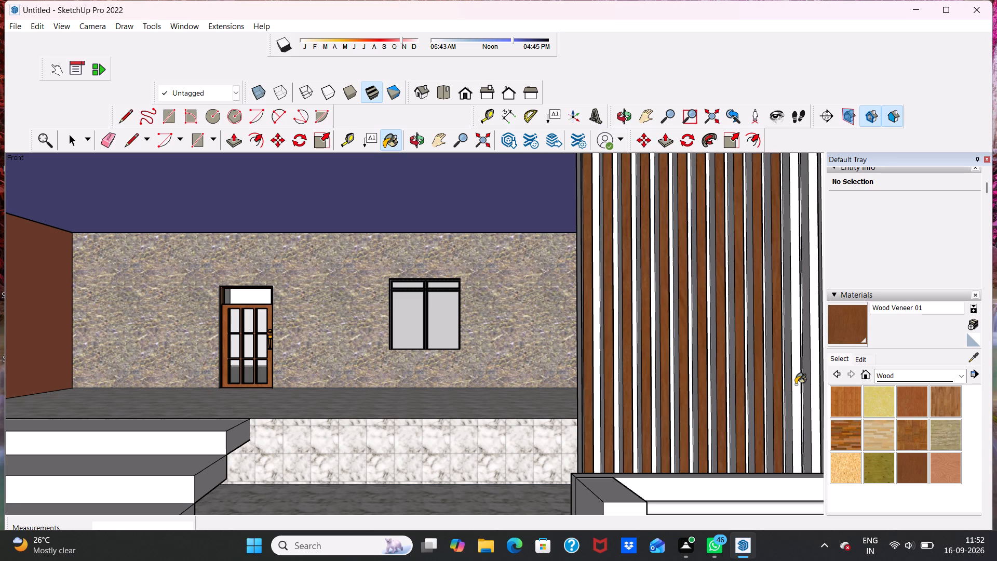
click(796, 384)
scroll(767, 370, down, 5)
scroll(709, 375, down, 5)
scroll(766, 359, up, 8)
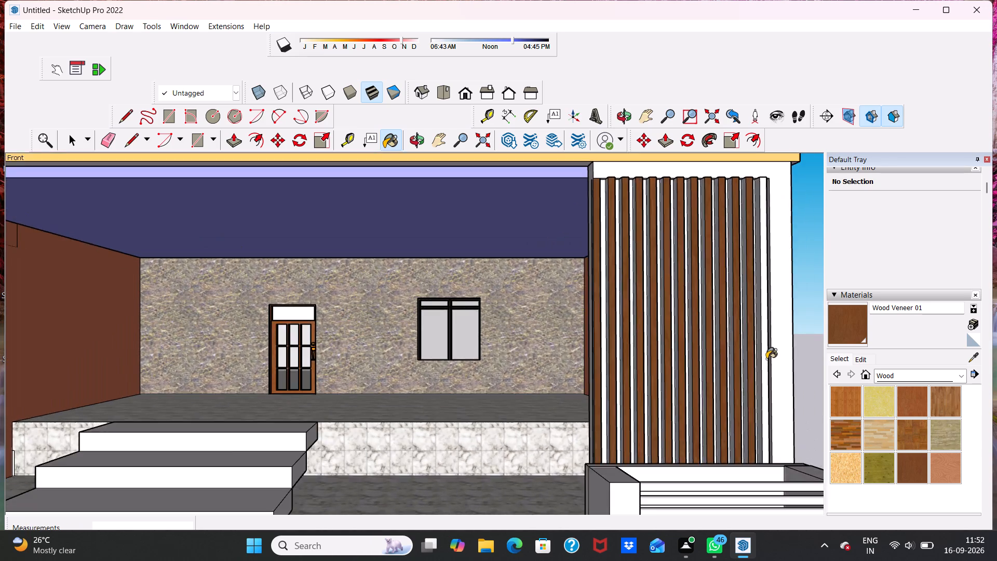
scroll(766, 359, up, 2)
click(762, 357)
Paint the porch-facing side faces of the slats in the outer half of the screen with Wood Veneer 01.
middle_drag(733, 365, 751, 357)
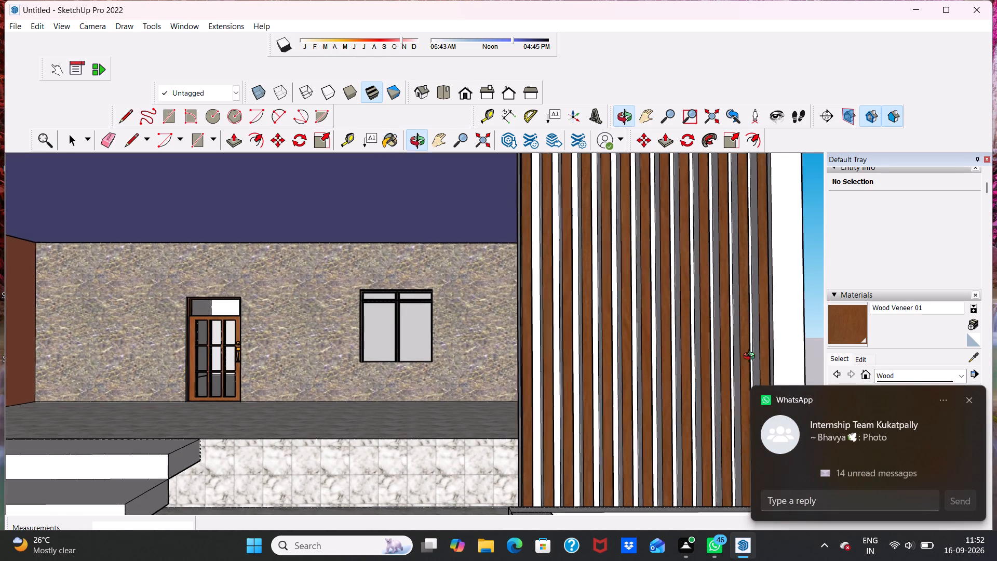
middle_drag(751, 357, 779, 373)
scroll(780, 373, up, 3)
click(765, 350)
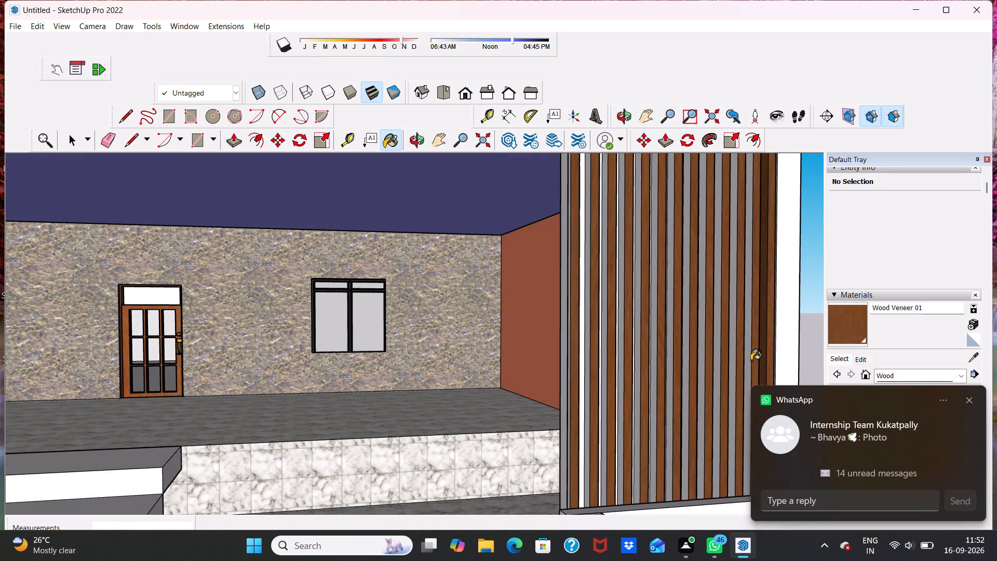
click(751, 360)
click(749, 360)
scroll(737, 362, up, 3)
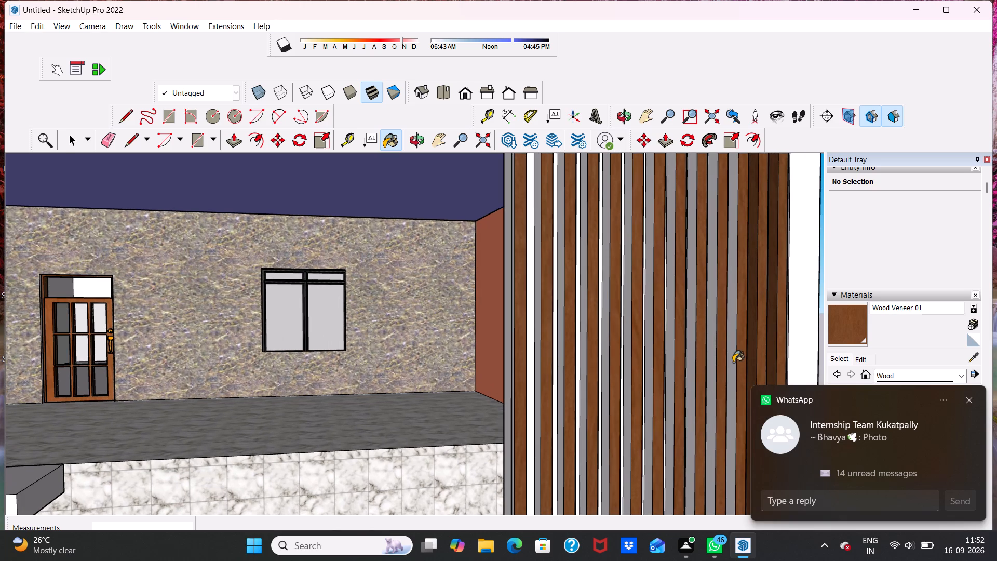
click(733, 362)
click(711, 369)
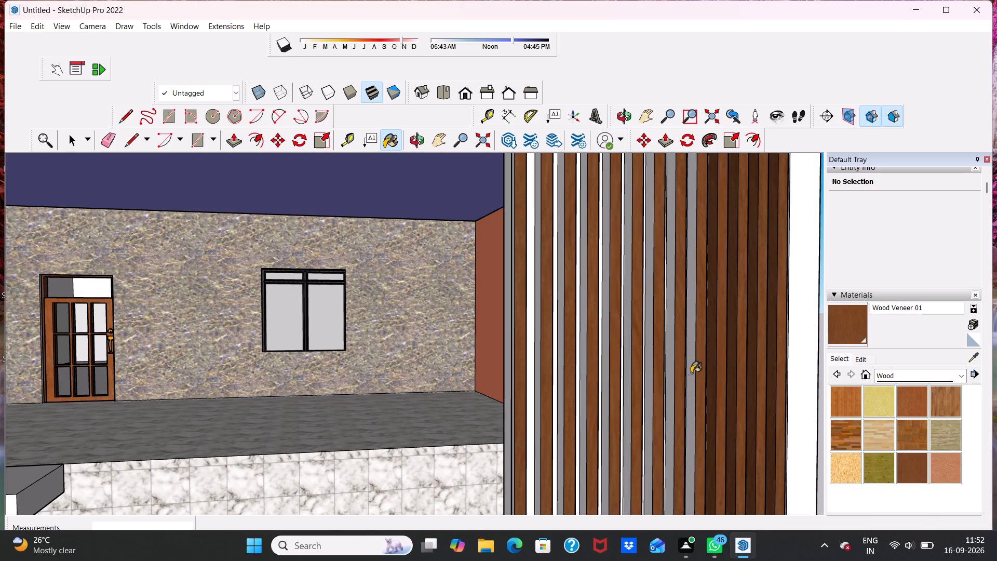
click(695, 374)
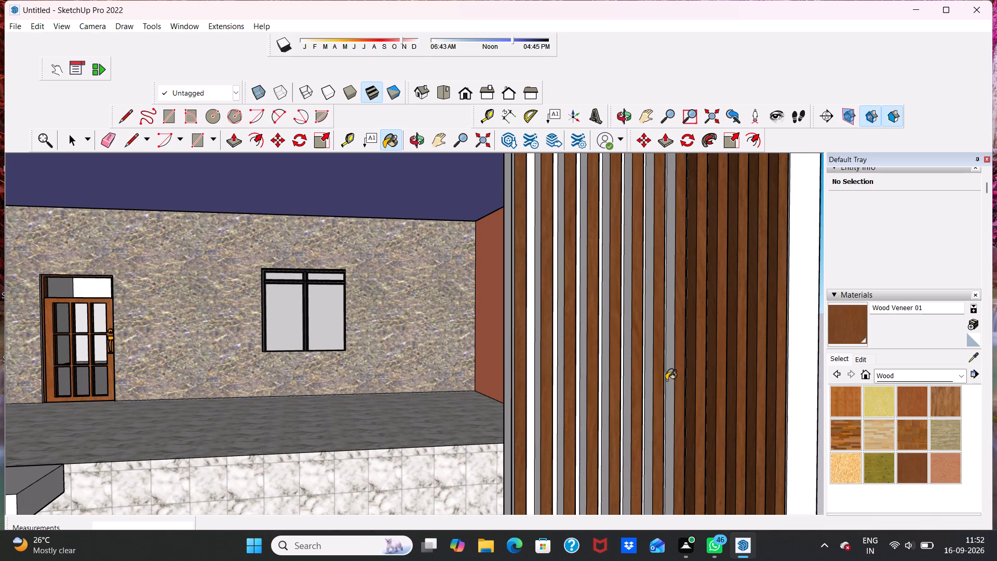
click(666, 380)
scroll(684, 374, up, 5)
click(665, 373)
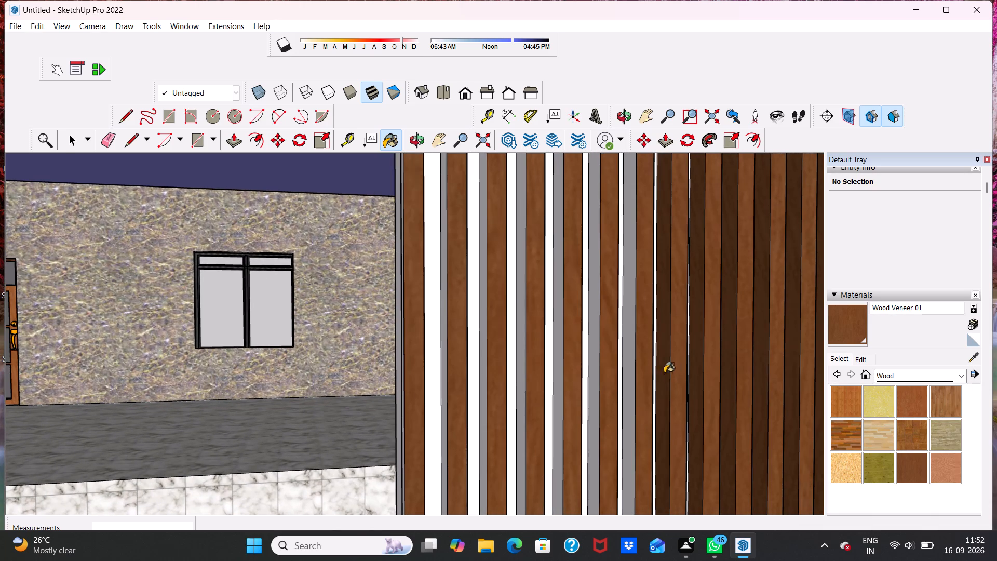
Paint the porch-facing sides of the slats nearer the porch opening and the first recessed strip between slats with Wood Veneer 01.
click(631, 383)
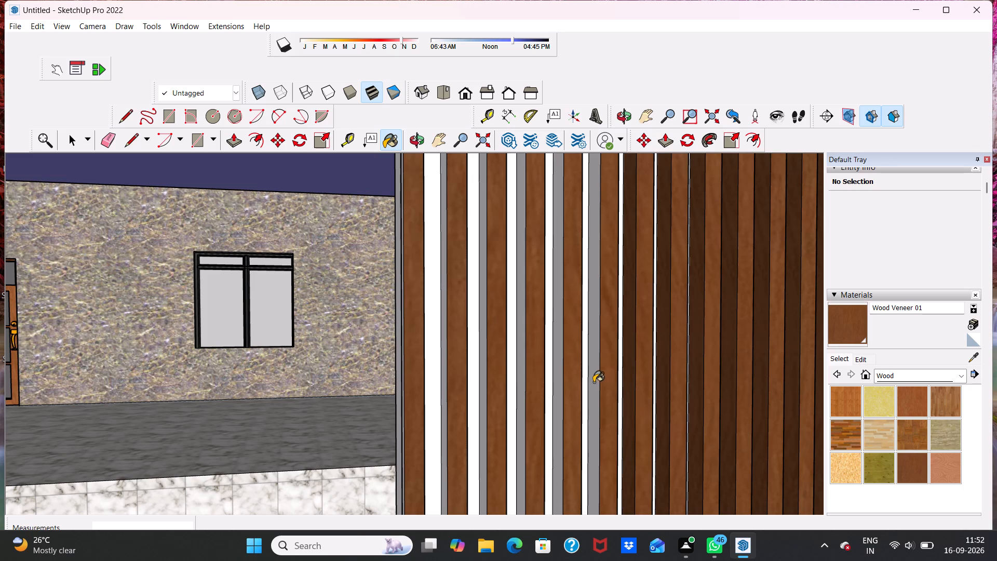
click(592, 383)
click(553, 389)
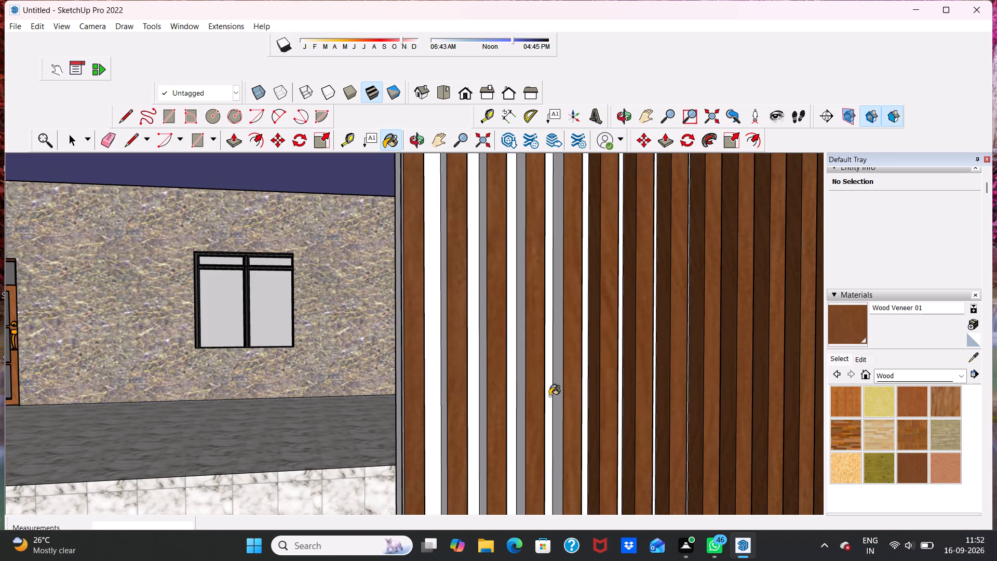
scroll(549, 396, up, 4)
click(564, 395)
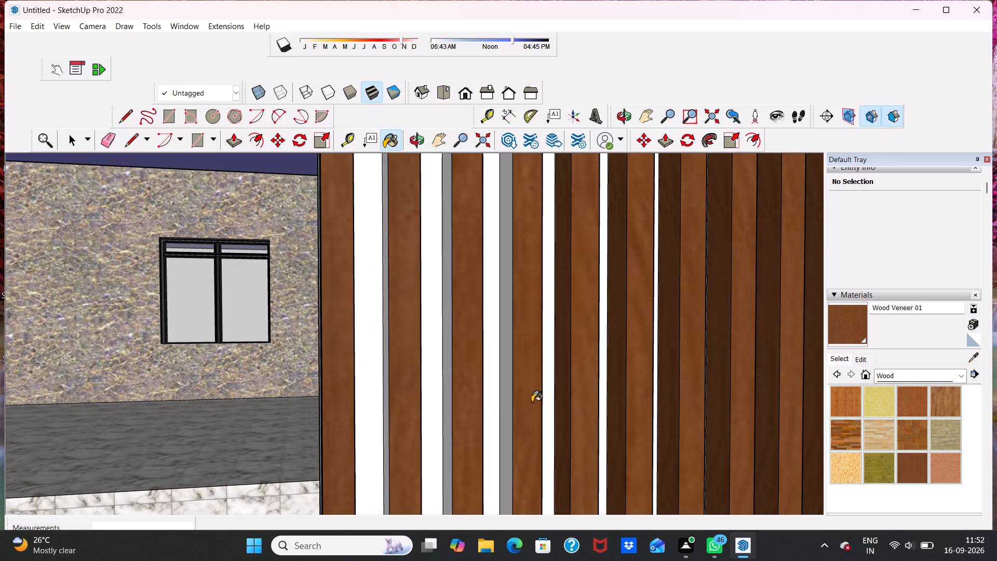
click(509, 407)
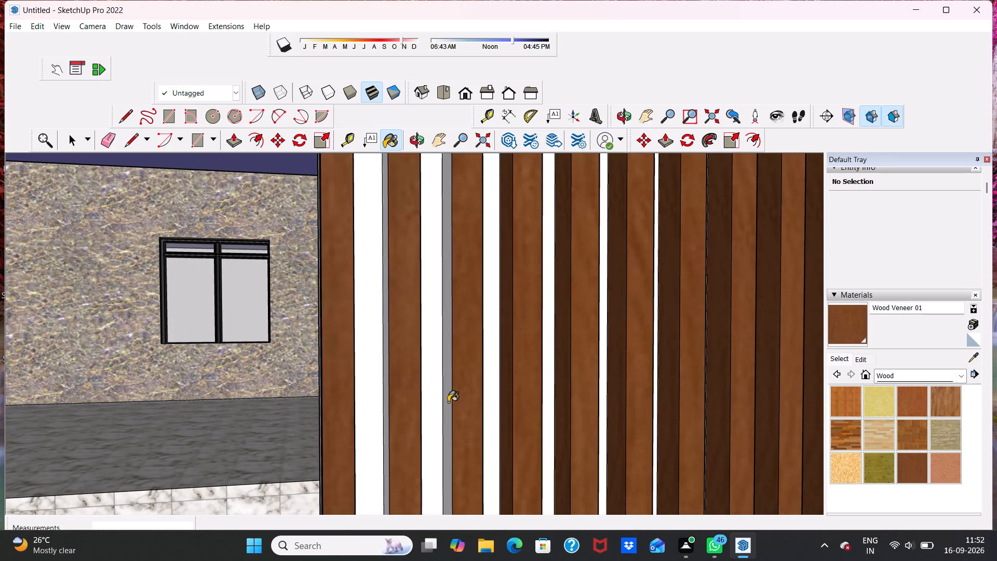
click(448, 401)
click(382, 403)
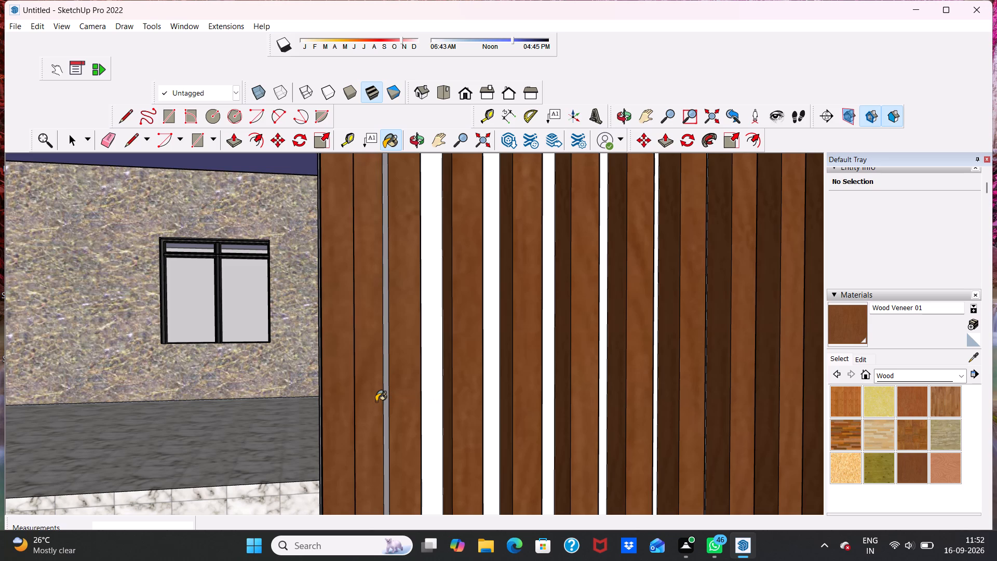
key(ctrl+z)
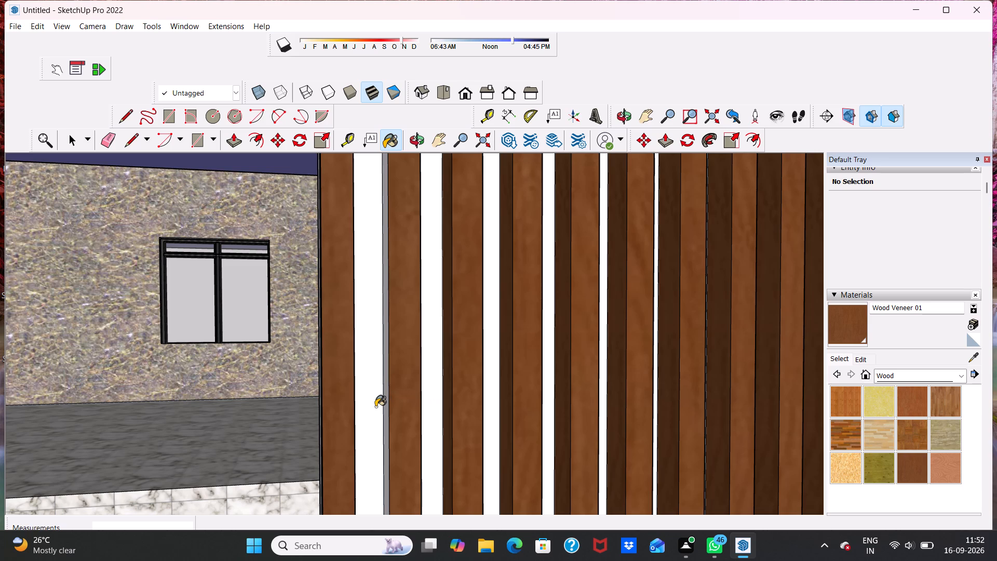
click(382, 399)
middle_click(378, 399)
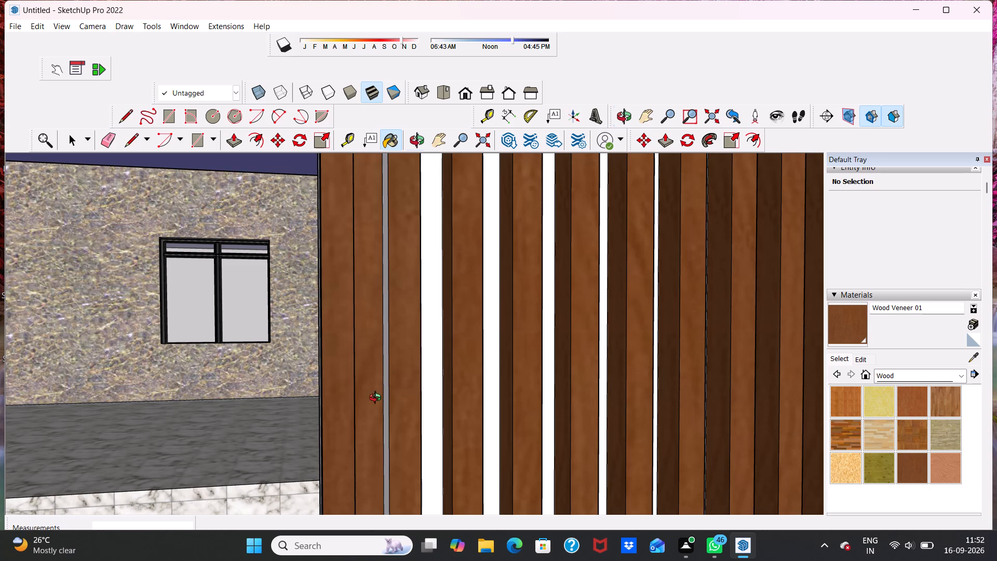
click(386, 391)
middle_drag(420, 378, 487, 372)
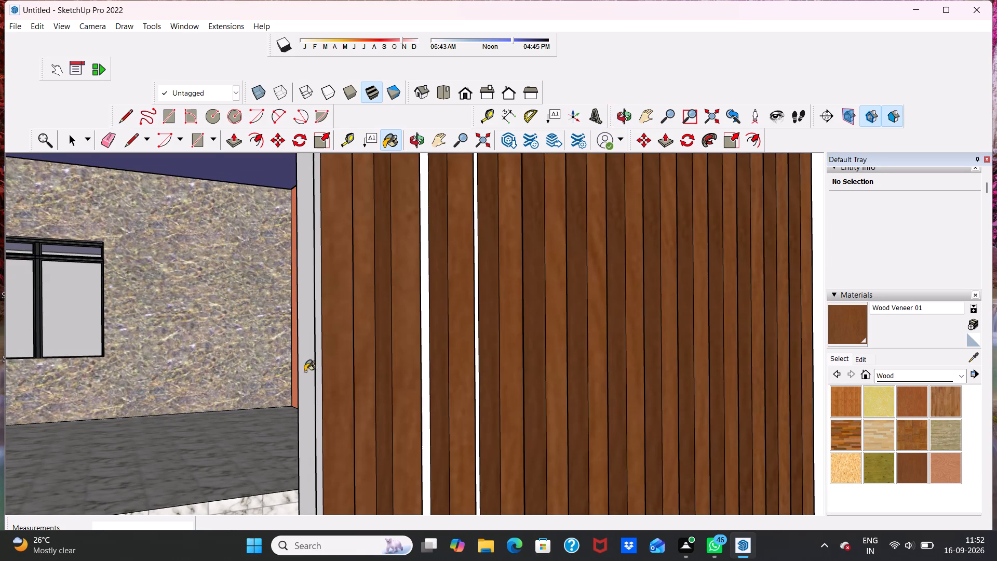
click(318, 369)
Paint the outward-facing slat sides and the recessed wall strips nearest the porch opening with Wood Veneer 01.
scroll(336, 366, down, 9)
middle_drag(383, 361, 238, 379)
scroll(174, 340, up, 5)
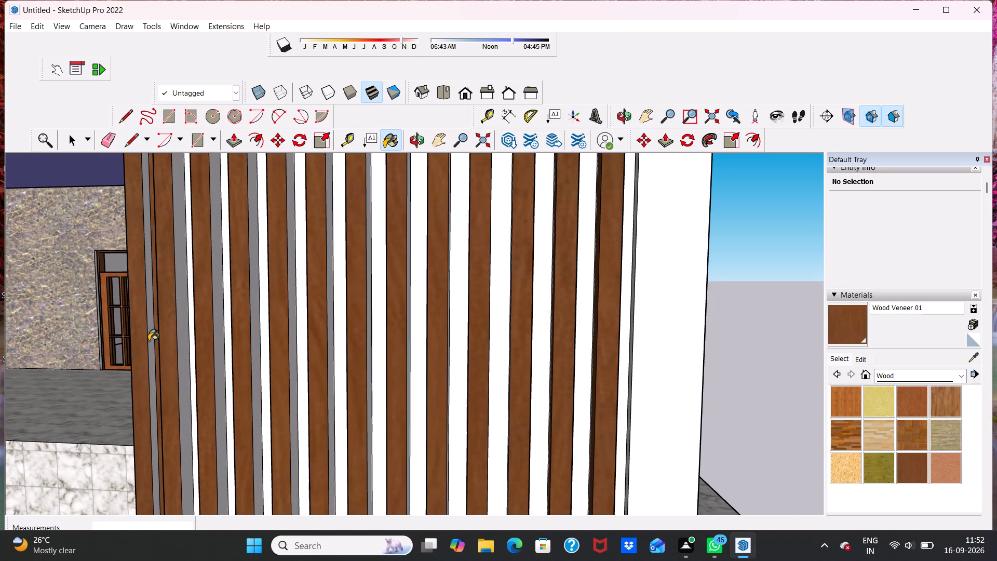
click(149, 341)
click(179, 344)
click(189, 346)
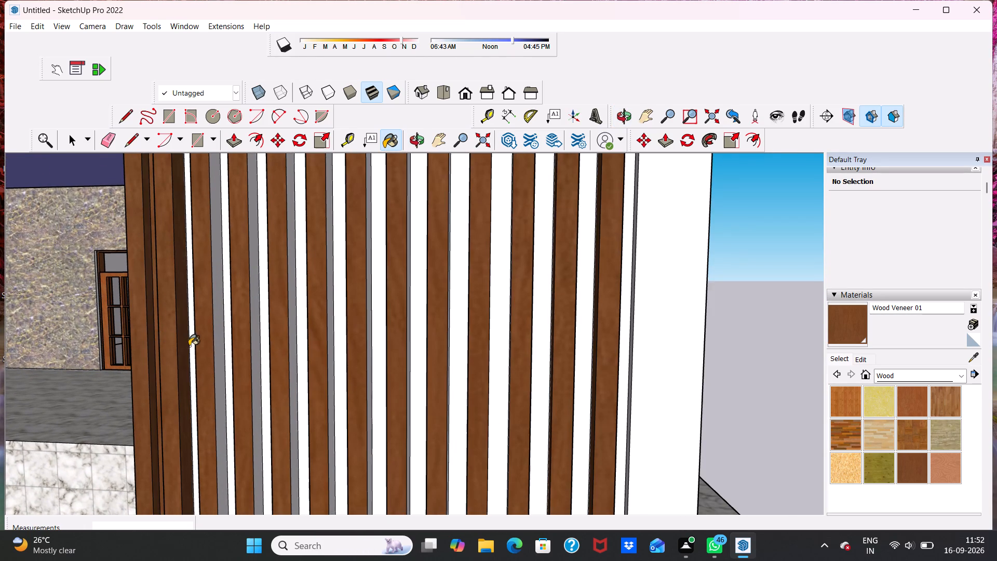
scroll(195, 350, up, 4)
click(191, 345)
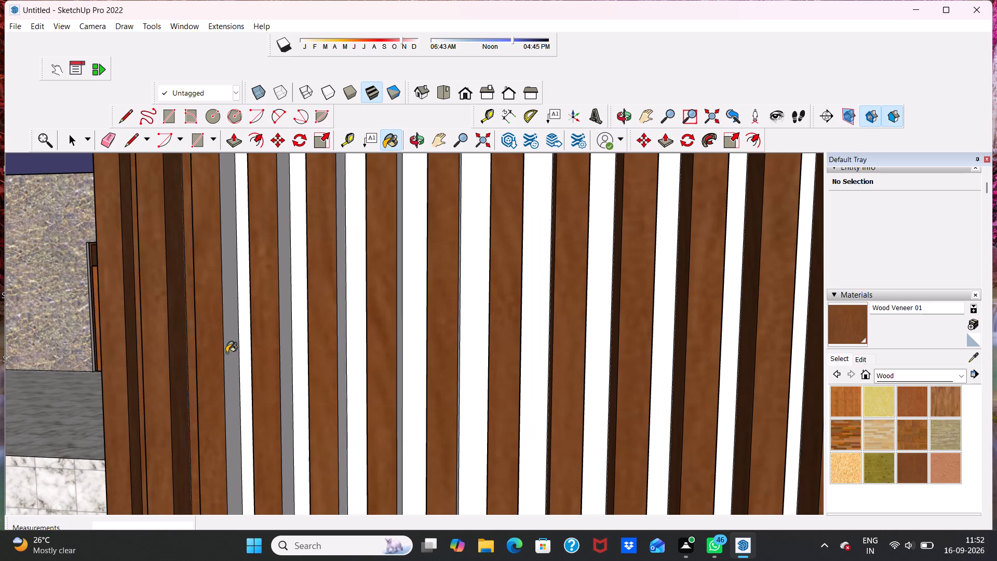
click(232, 352)
click(244, 352)
click(290, 352)
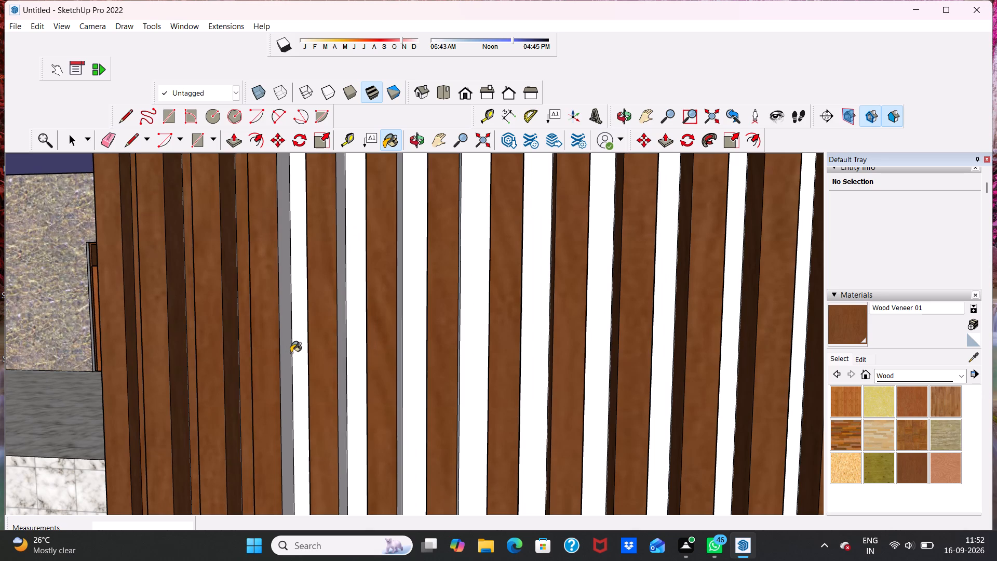
click(297, 350)
click(342, 355)
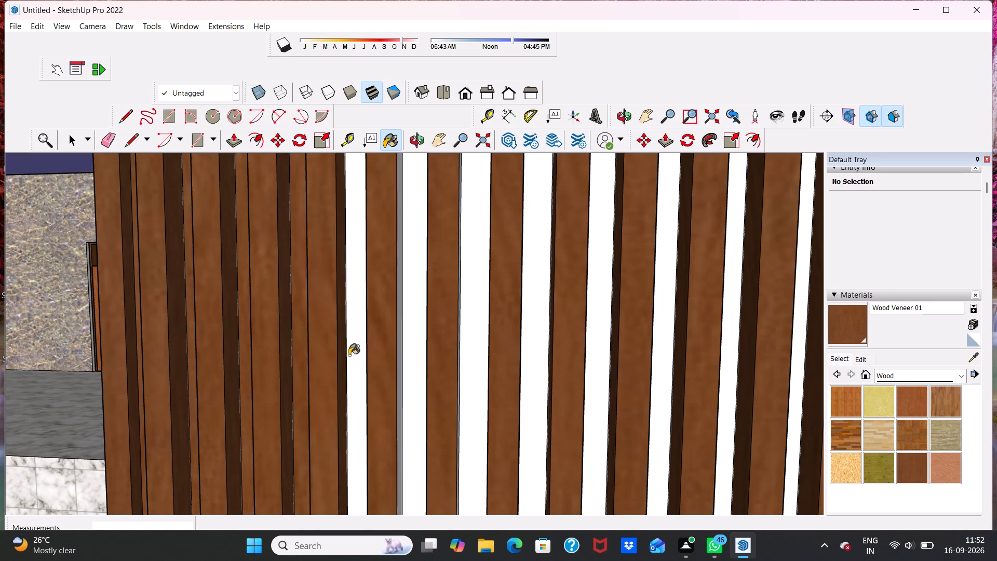
click(350, 355)
click(407, 366)
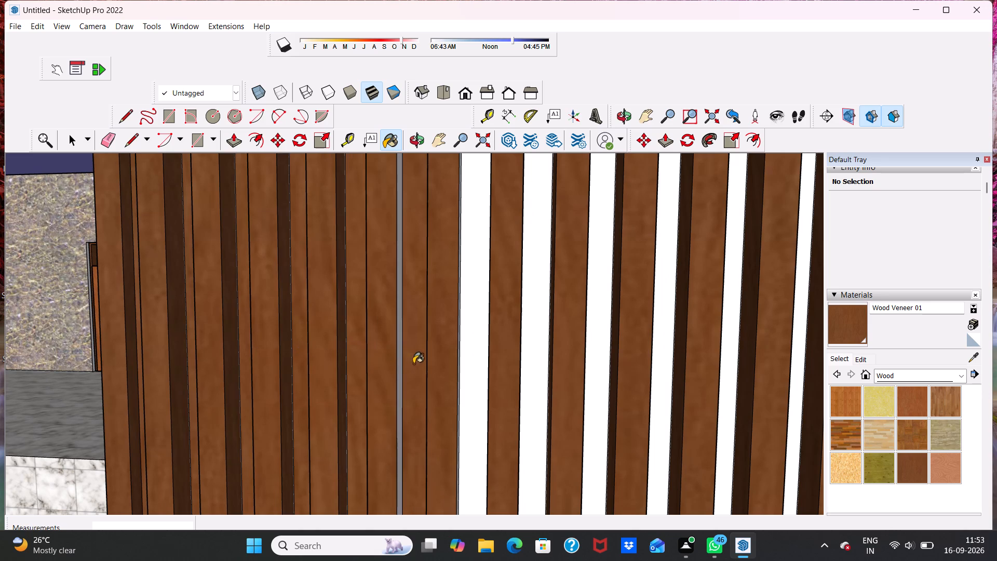
click(396, 366)
Paint the outward-facing slat sides and the recessed strips across the middle of the slat screen with Wood Veneer 01.
middle_drag(355, 373, 452, 350)
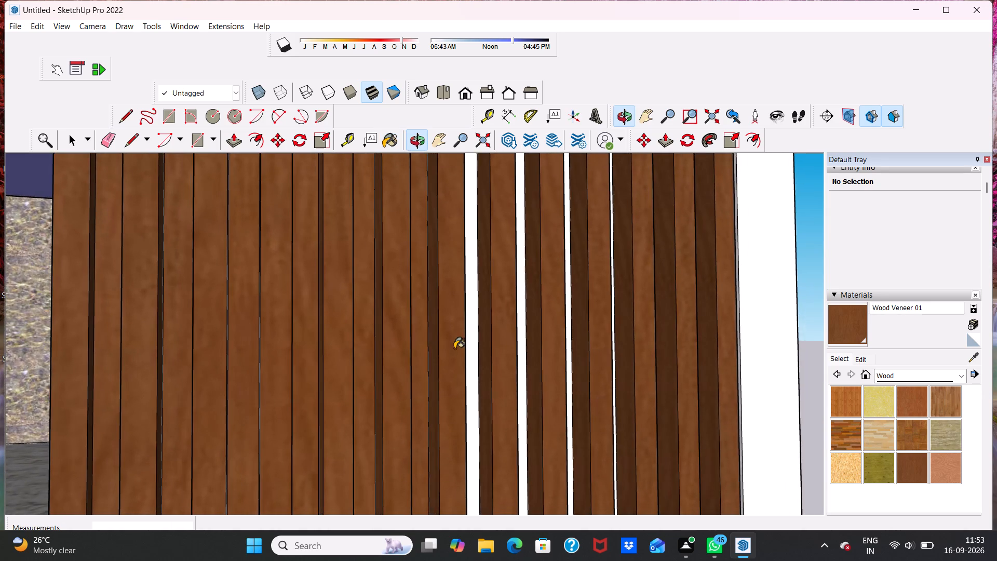
middle_drag(435, 343, 259, 362)
scroll(358, 345, up, 1)
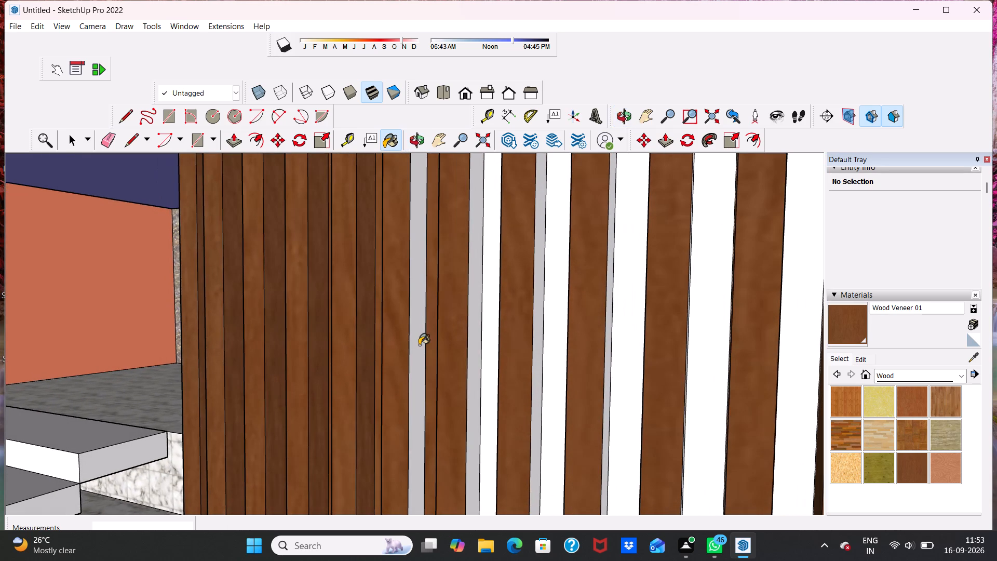
click(419, 345)
click(473, 353)
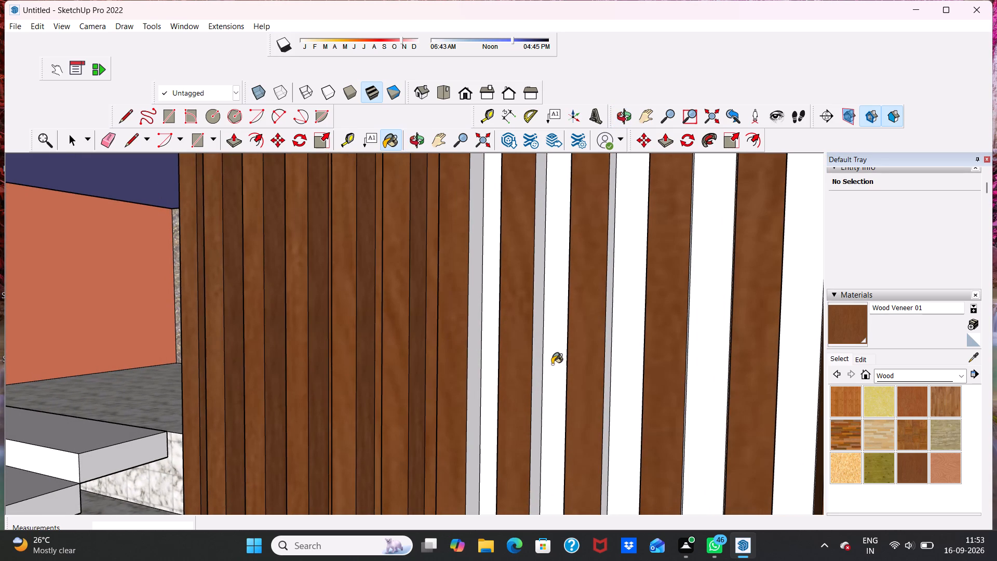
click(534, 366)
click(484, 376)
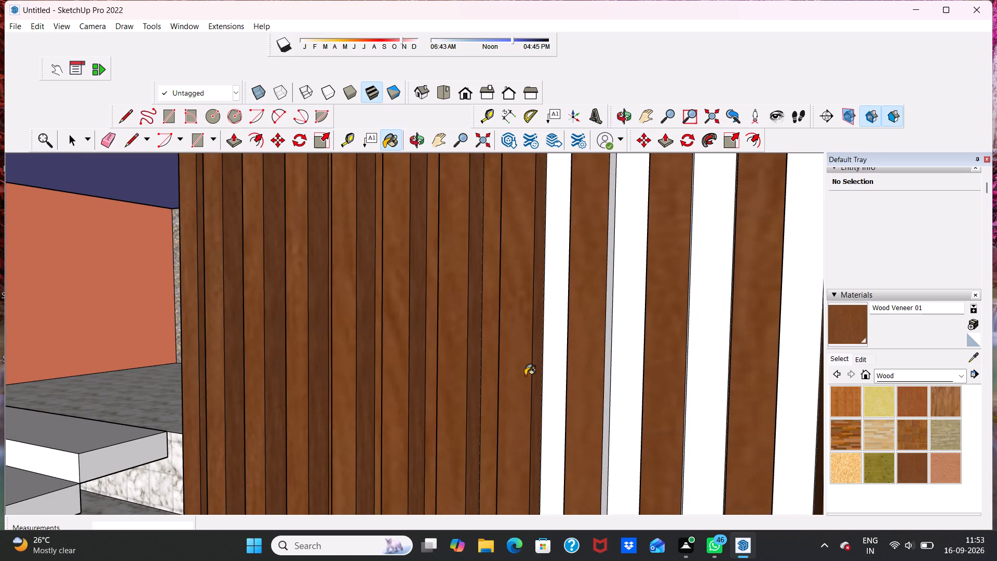
click(544, 376)
click(607, 379)
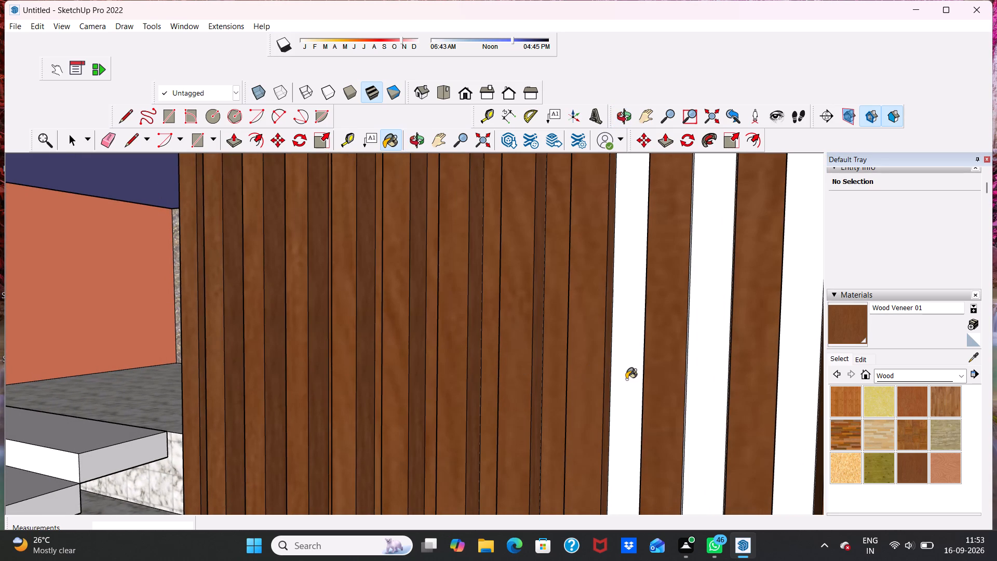
click(626, 379)
click(686, 381)
Paint the unpainted slat sides and recessed strips toward the outer end of the slat screen with Wood Veneer 01.
middle_drag(698, 378, 561, 393)
click(663, 382)
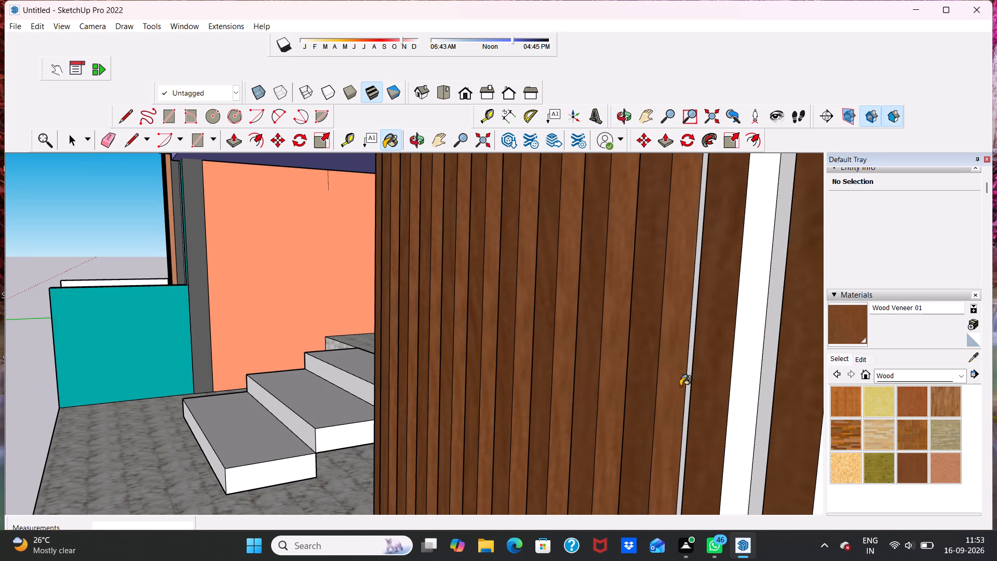
click(746, 396)
middle_drag(665, 390, 790, 373)
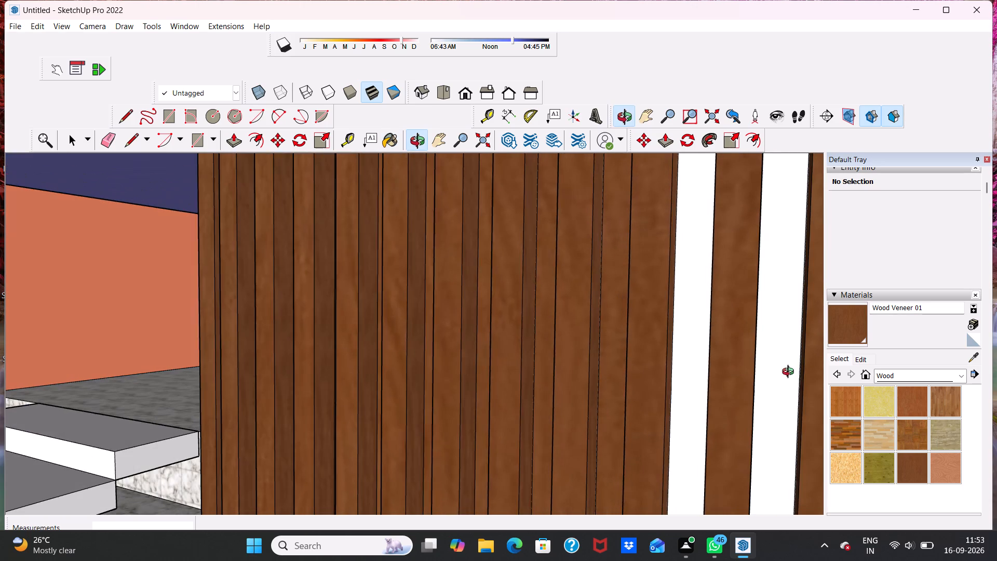
middle_drag(790, 373, 790, 373)
click(696, 370)
scroll(700, 348, down, 11)
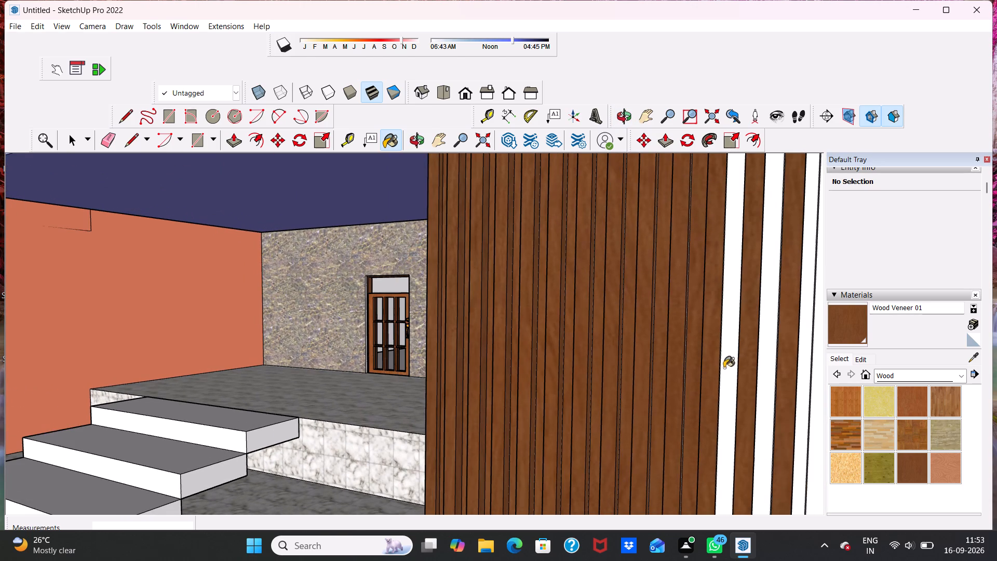
click(729, 364)
click(761, 370)
Paint the last slat sides and recessed strip beside the screen's white outer border with Wood Veneer 01.
middle_drag(757, 372, 669, 377)
scroll(535, 375, up, 3)
click(575, 357)
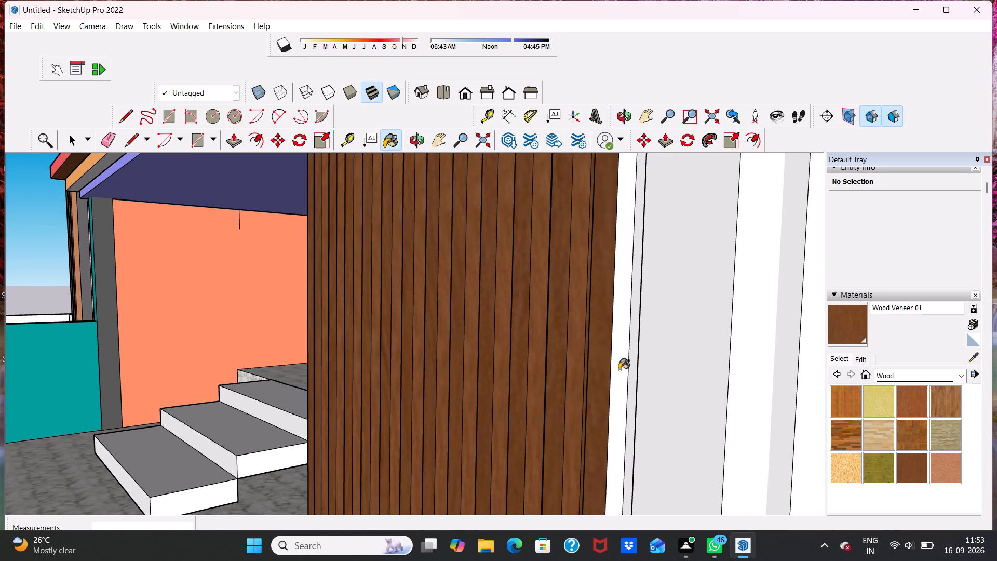
click(624, 371)
middle_drag(607, 375, 697, 373)
scroll(623, 367, up, 1)
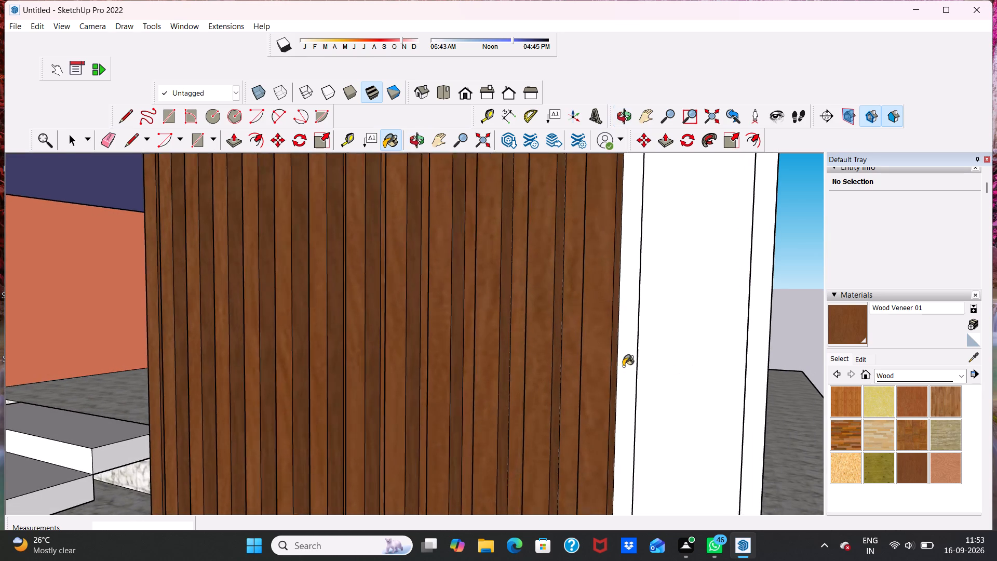
scroll(623, 366, up, 1)
click(623, 366)
Examine the slat screen and the whole house front from several angles and distances.
scroll(625, 366, down, 5)
middle_drag(510, 361, 563, 339)
scroll(597, 317, up, 1)
scroll(568, 313, down, 7)
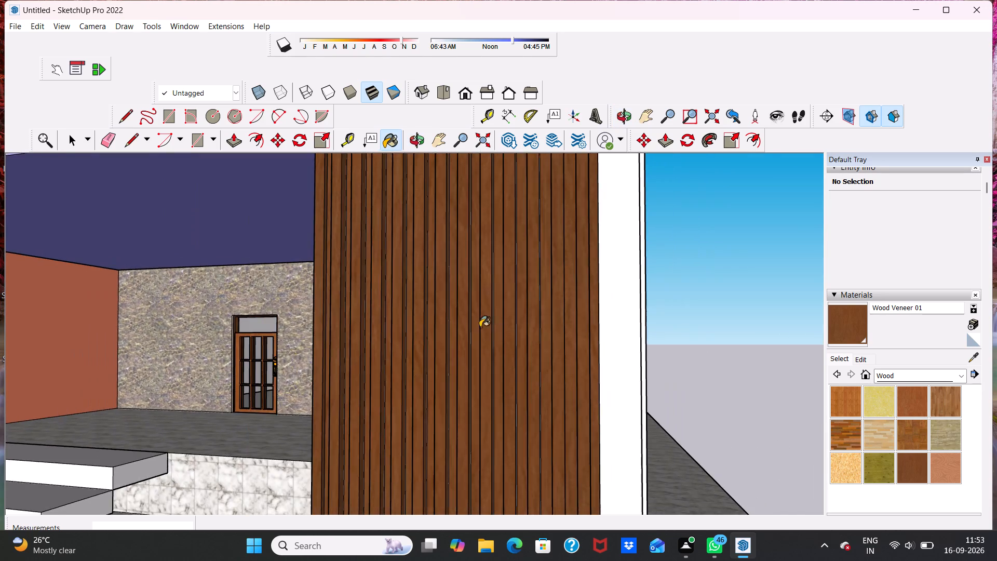
scroll(480, 327, down, 11)
middle_drag(422, 346, 597, 392)
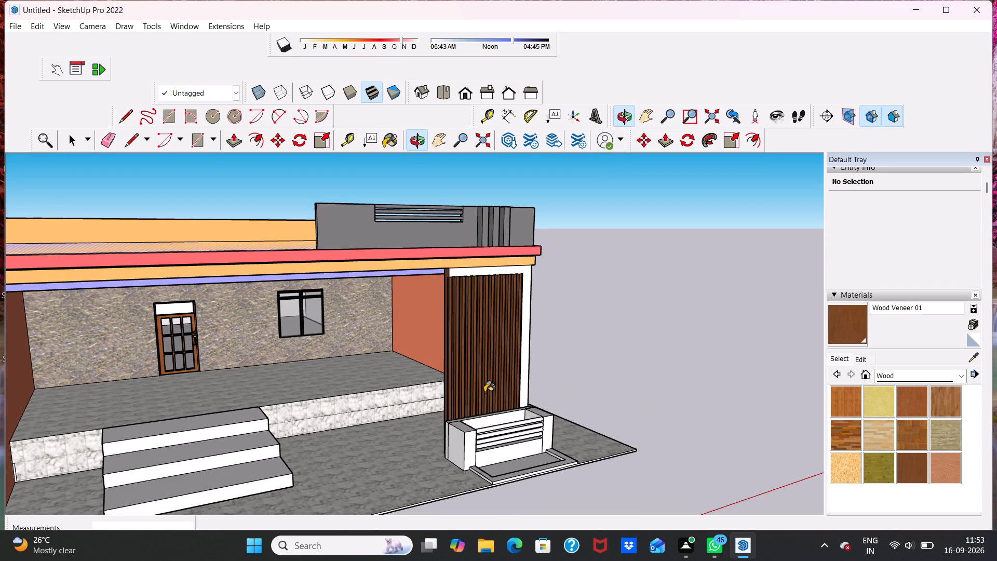
middle_drag(568, 413, 382, 423)
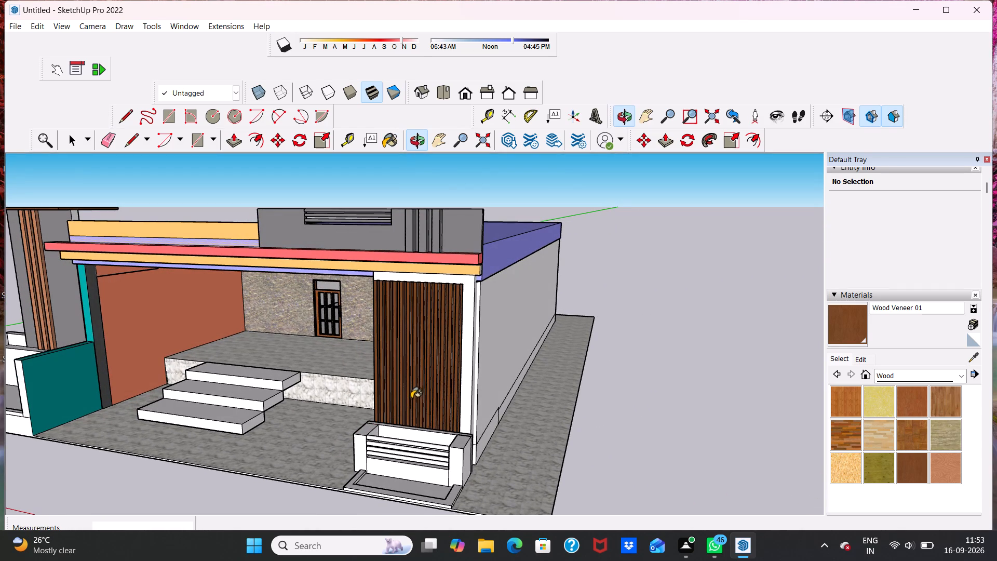
key(space)
middle_drag(370, 413, 434, 402)
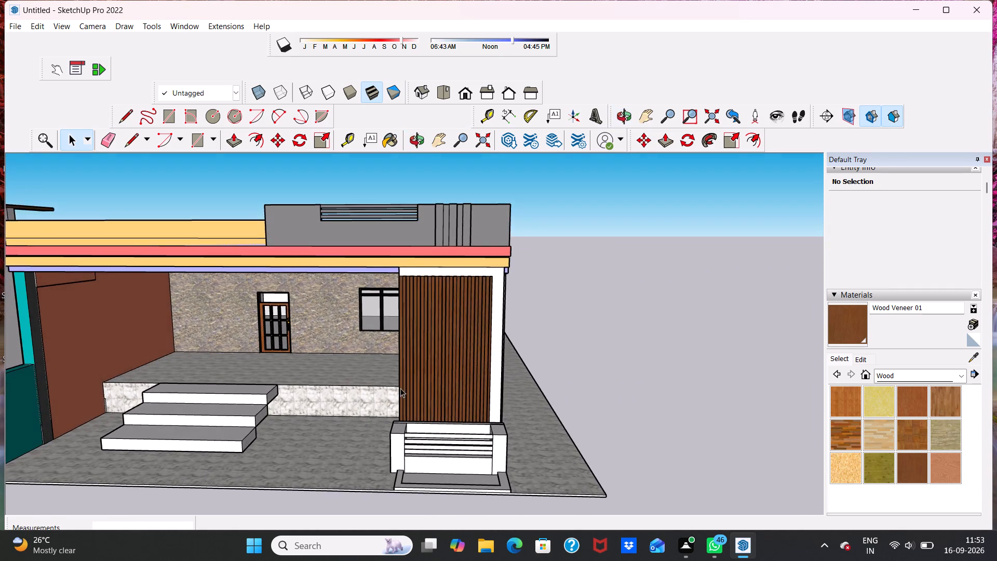
scroll(387, 383, down, 5)
middle_drag(411, 382, 444, 376)
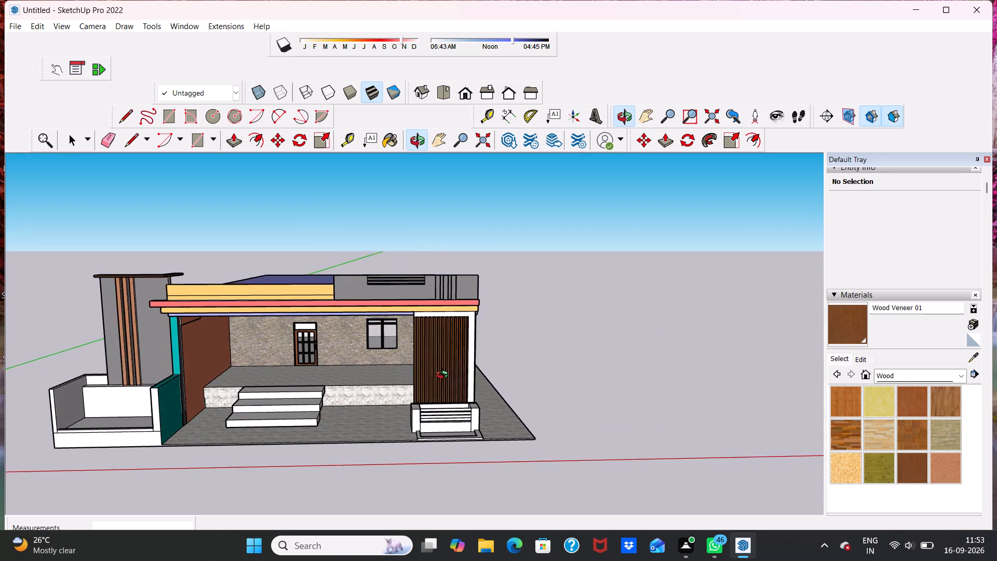
middle_drag(444, 376, 447, 376)
Paint the porch-side pier of the planter below the slat screen and the back wall's top edge with Wood Veneer 02.
scroll(598, 439, up, 2)
scroll(882, 443, up, 3)
scroll(829, 424, up, 3)
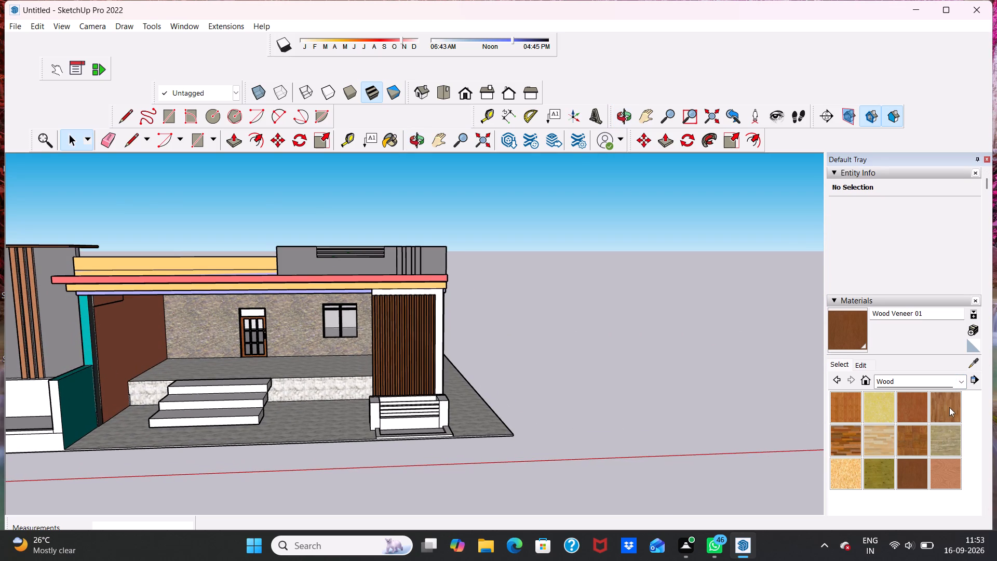
click(945, 469)
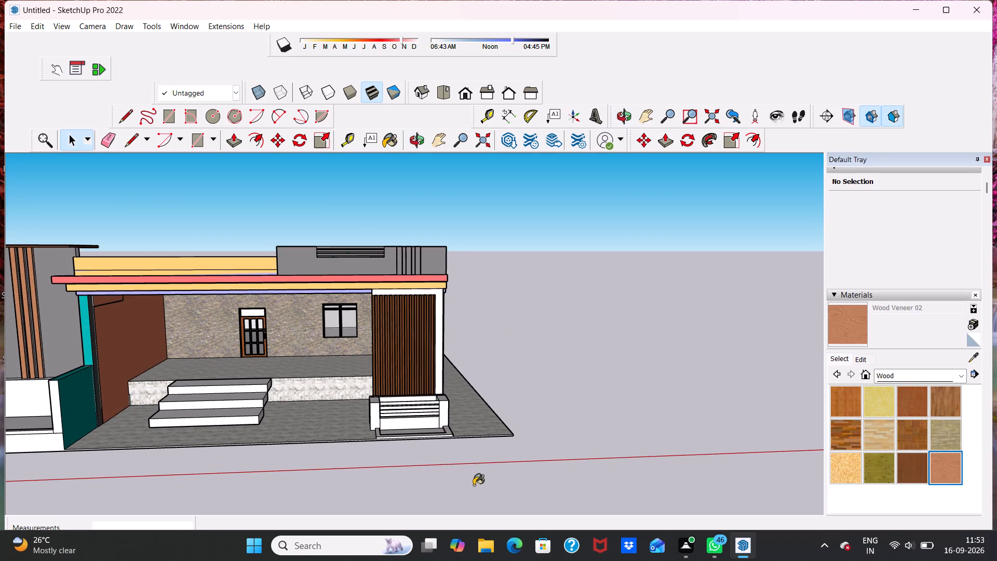
scroll(433, 478, up, 4)
scroll(337, 391, up, 6)
click(396, 399)
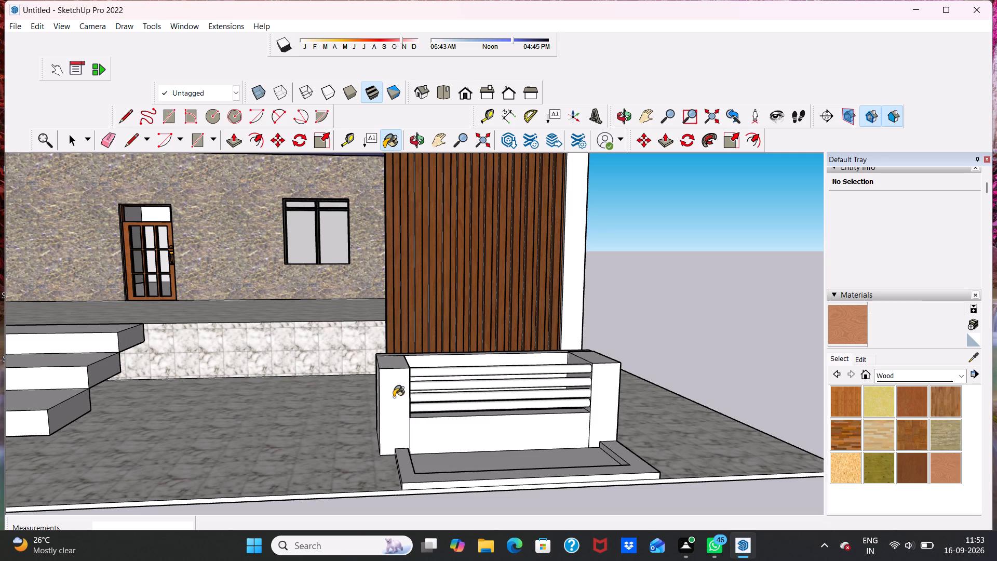
click(388, 364)
middle_drag(382, 370, 522, 372)
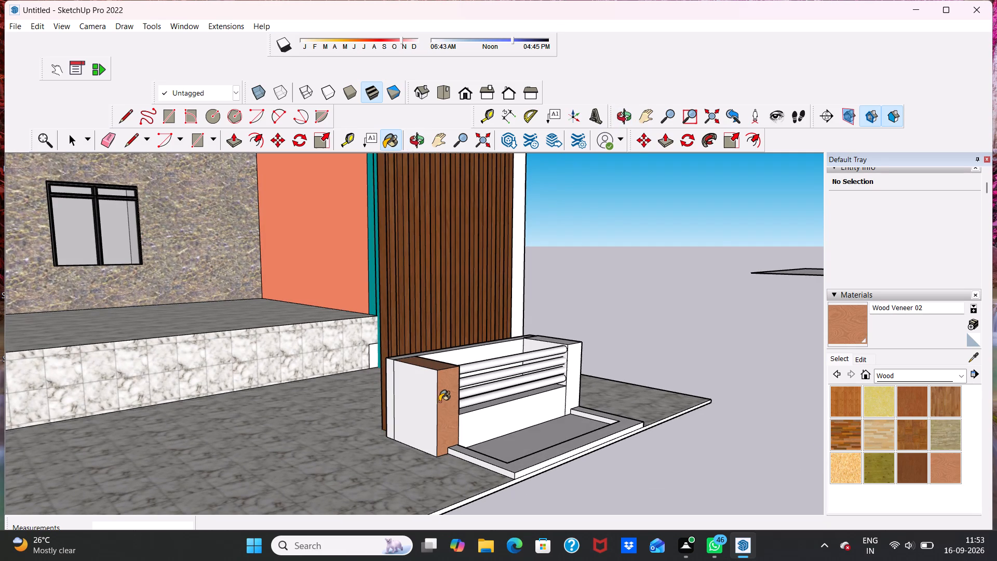
click(439, 402)
click(424, 407)
scroll(371, 379, up, 4)
click(406, 384)
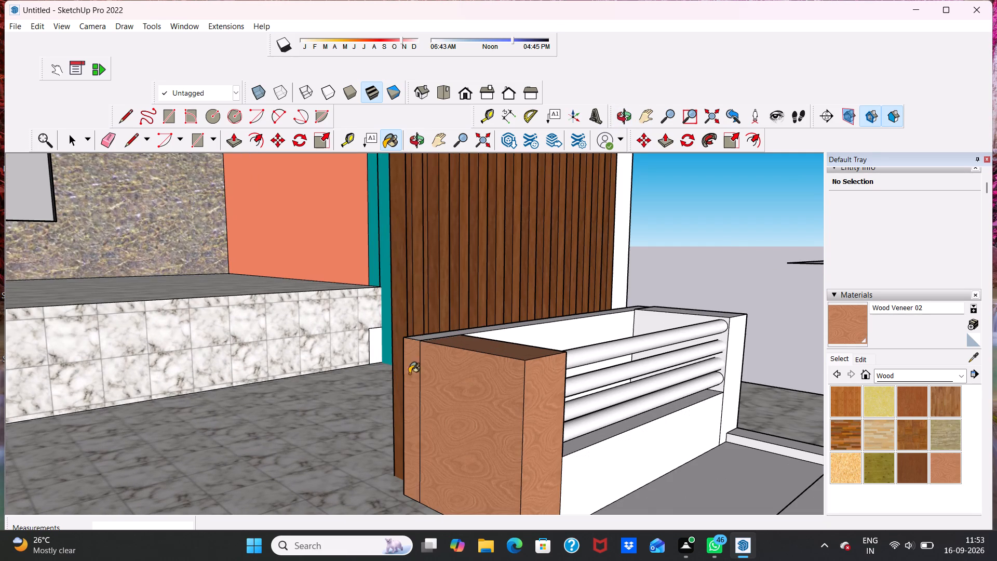
click(417, 342)
scroll(447, 333, up, 5)
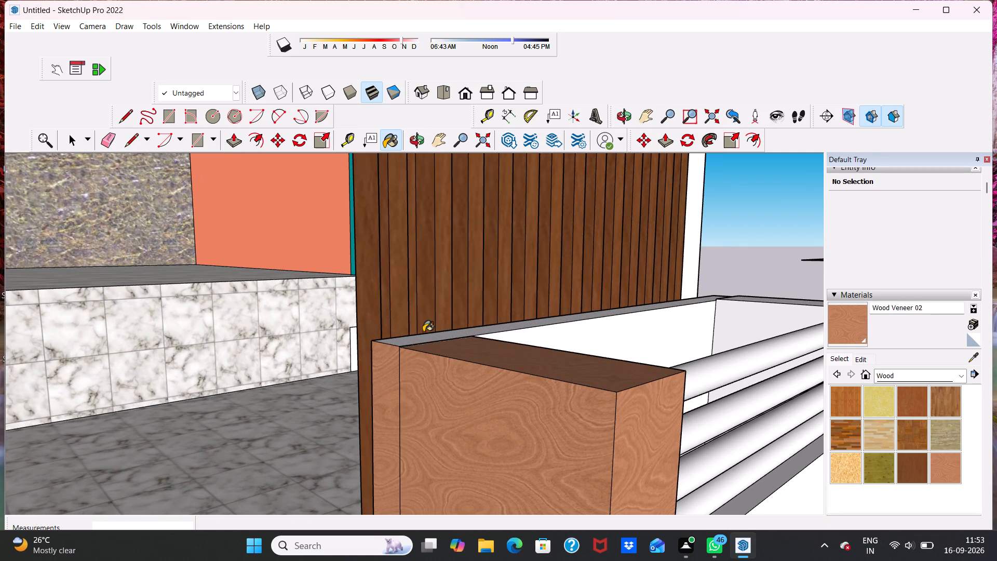
drag(423, 332, 422, 341)
Paint the front, top and outer side of the planter's other pier and its lower front panel with Wood Veneer 02.
middle_drag(441, 352, 206, 358)
scroll(206, 358, up, 1)
scroll(207, 357, down, 5)
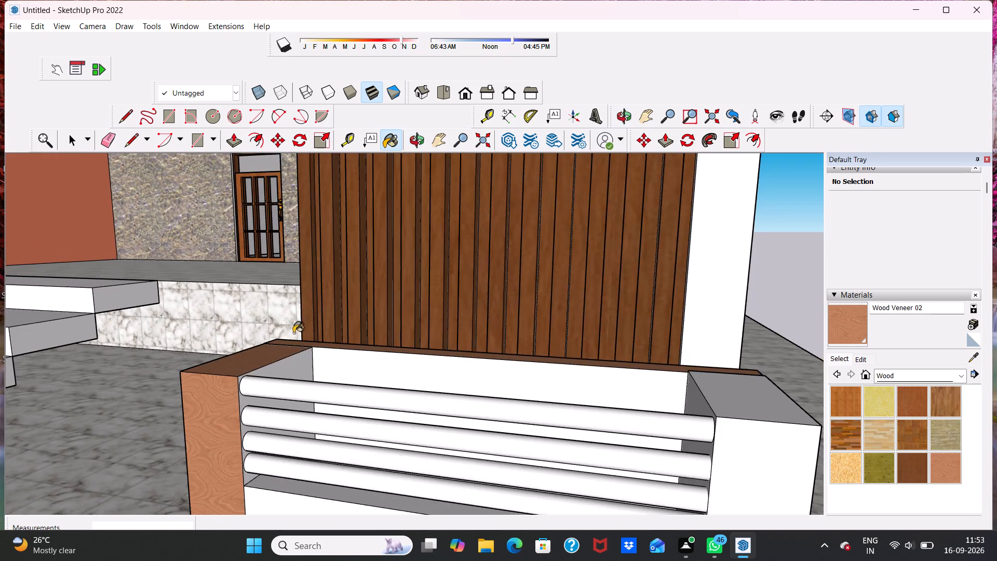
scroll(289, 332, down, 4)
click(507, 427)
click(514, 376)
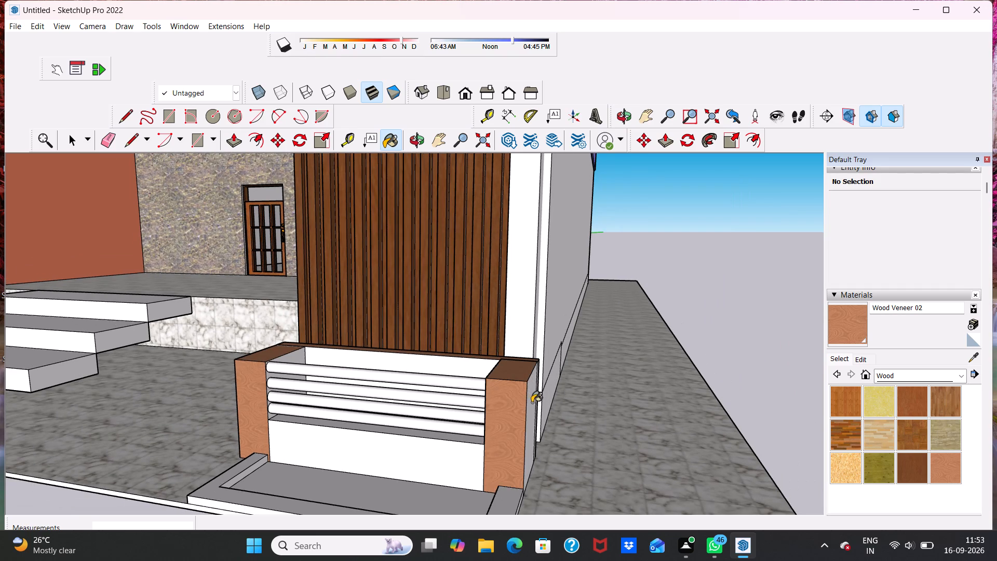
click(532, 403)
middle_drag(472, 418, 535, 386)
click(441, 448)
Paint the inner back wall and both inner end faces of the slat-screen planter with Wood Veneer 02.
middle_drag(394, 420, 396, 421)
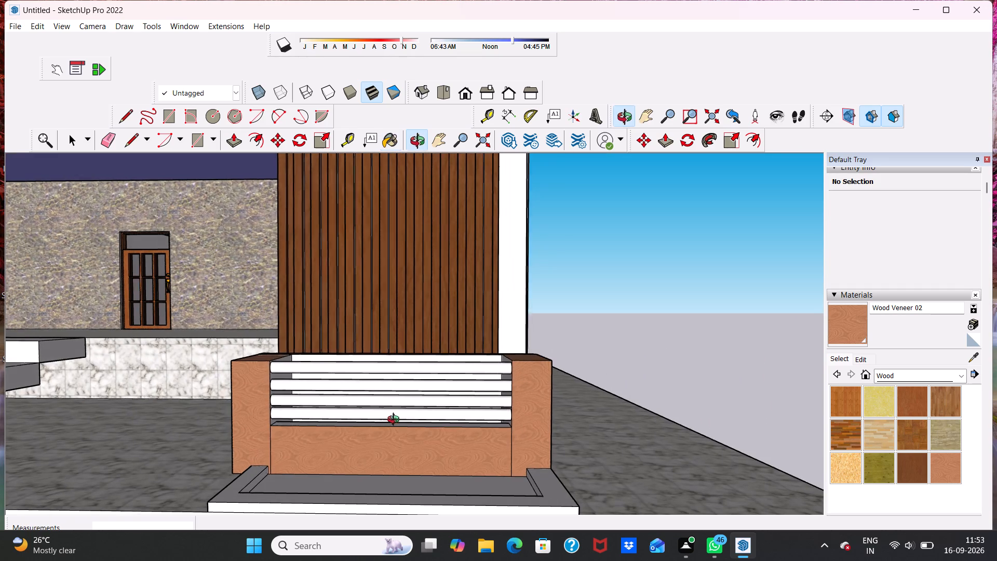
middle_drag(396, 421, 415, 487)
click(345, 367)
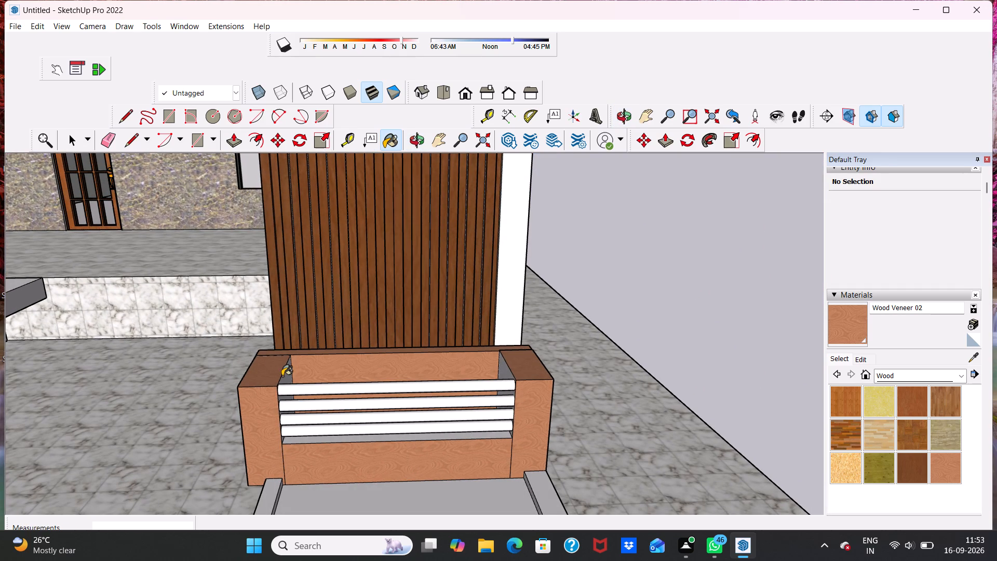
click(283, 375)
middle_drag(302, 376, 444, 396)
click(502, 351)
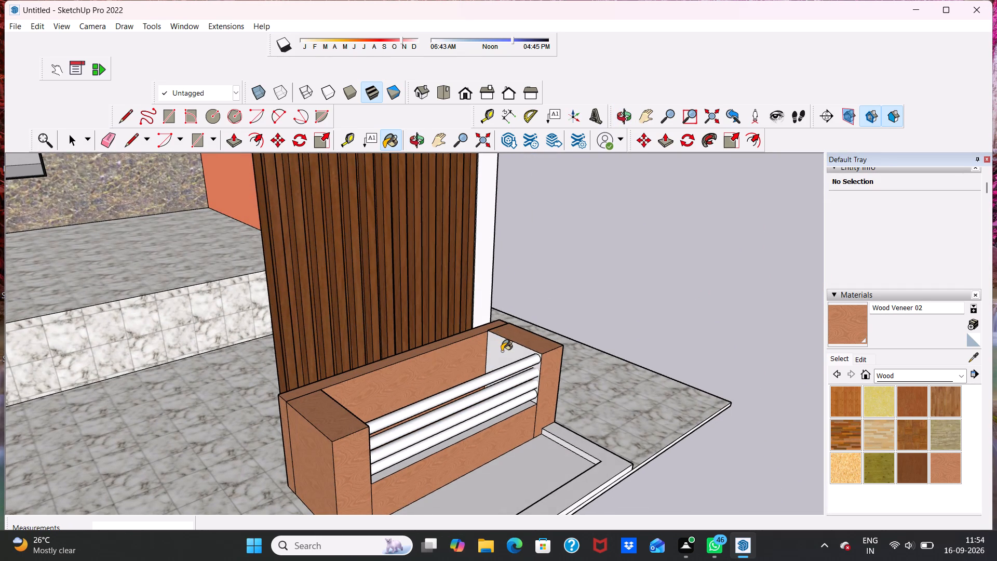
Paint the back wall of the large planter in front of the grey tower with Wood Veneer 02.
middle_drag(493, 368, 329, 314)
scroll(284, 291, down, 5)
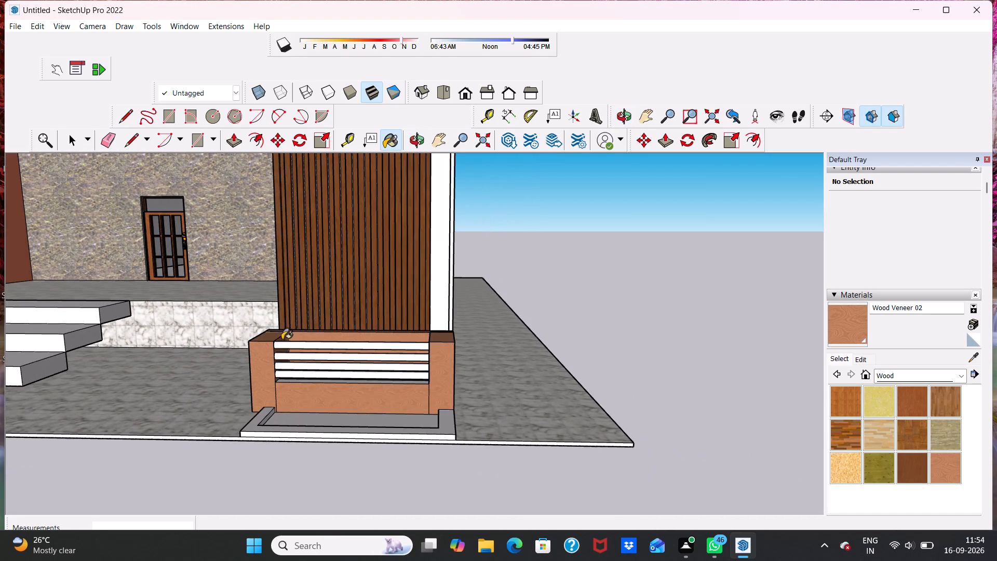
middle_drag(282, 340, 414, 331)
scroll(374, 340, up, 1)
scroll(282, 337, down, 5)
scroll(224, 332, down, 12)
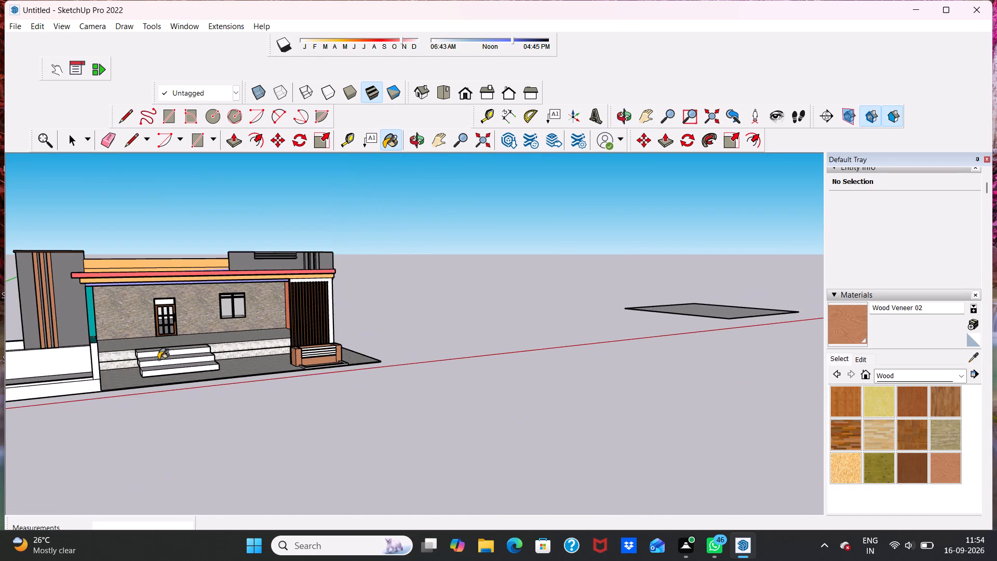
scroll(102, 343, up, 4)
click(78, 361)
Paint the front edge, teal top and inner face of the large planter's porch-side end wall with Wood Veneer 02.
scroll(125, 359, up, 3)
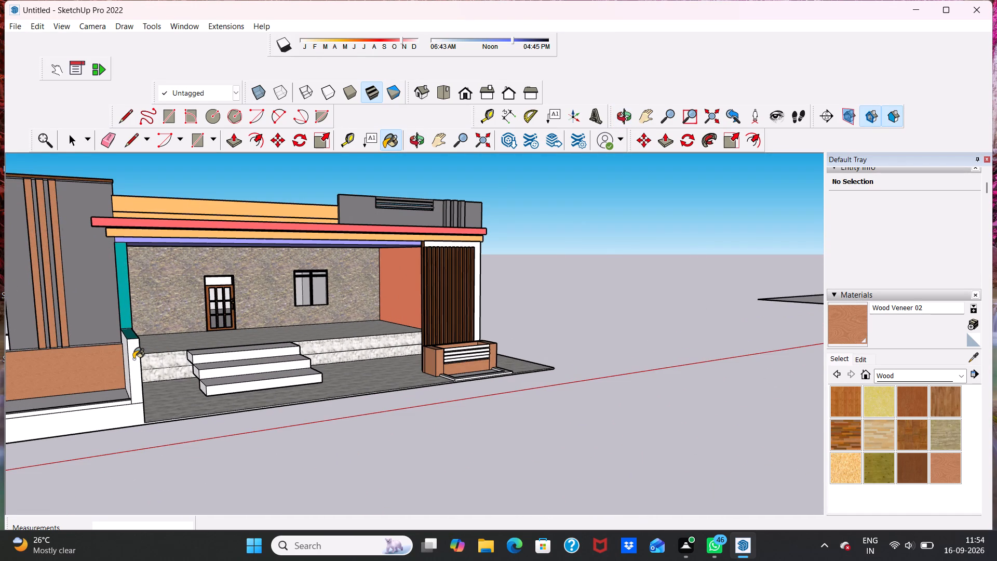
click(133, 359)
click(136, 335)
click(130, 339)
scroll(130, 340, up, 4)
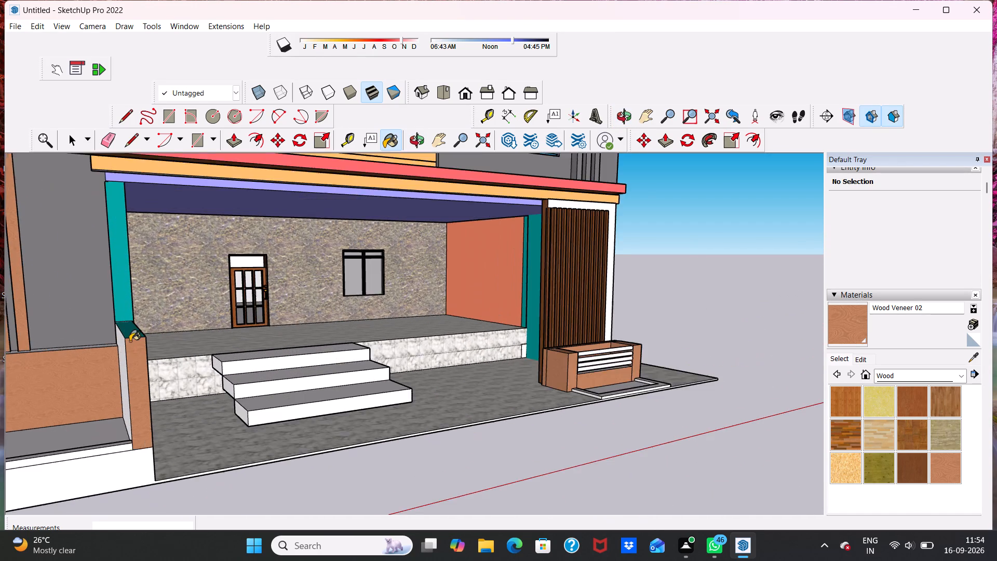
scroll(130, 341, up, 8)
click(138, 326)
drag(112, 352, 128, 350)
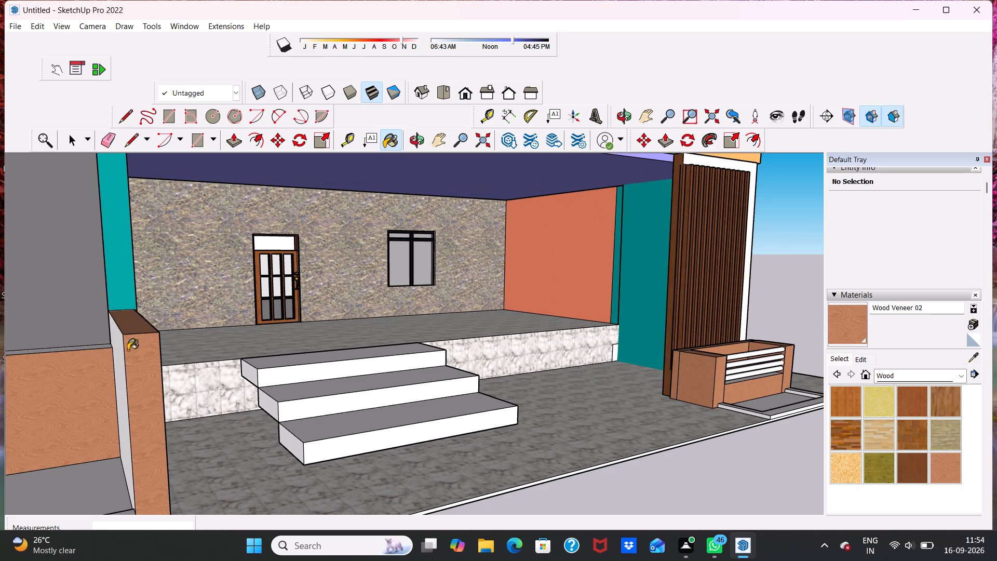
middle_drag(91, 356, 166, 344)
click(276, 358)
Paint the large planter's front base, the far end wall's outer faces and its front edge with Wood Veneer 02.
scroll(228, 349, down, 5)
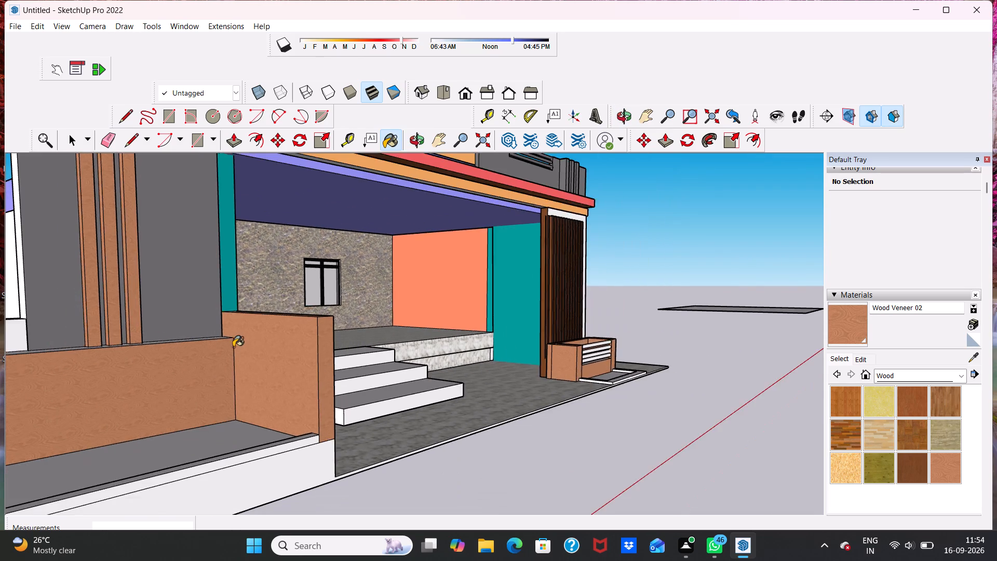
scroll(223, 358, down, 3)
click(176, 465)
click(35, 414)
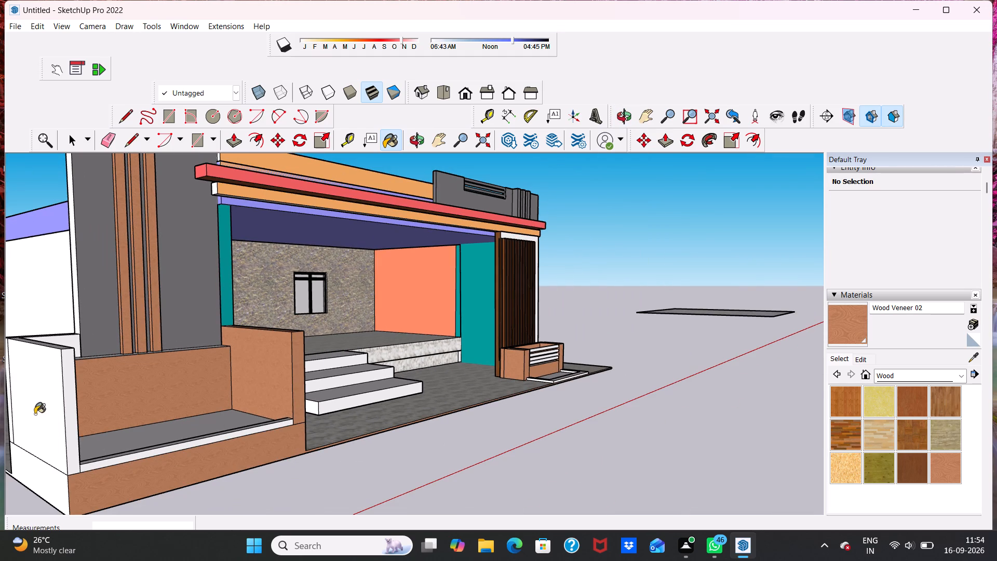
click(53, 483)
click(72, 440)
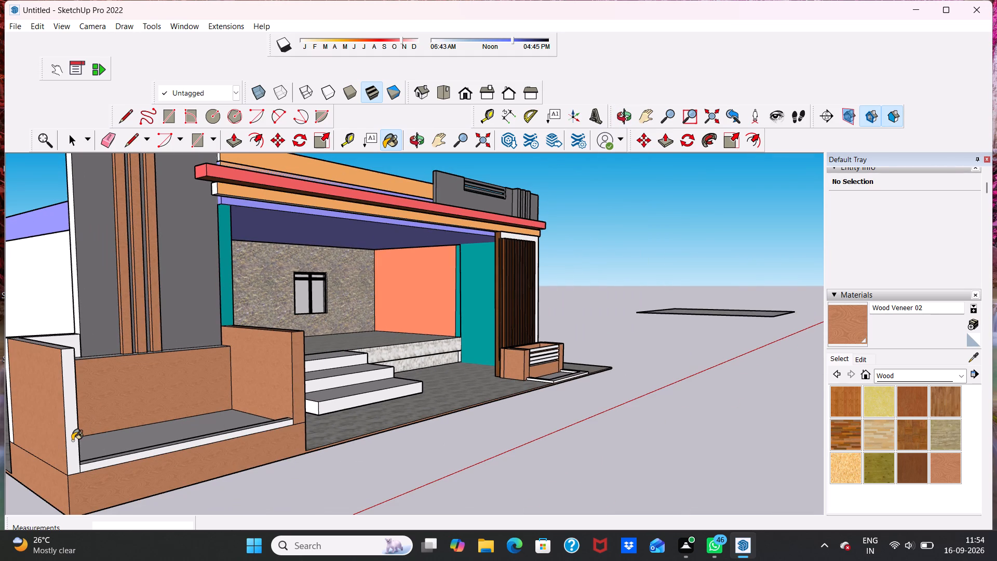
Paint the large planter's front kerb face and top and the far end wall's inner face with Wood Veneer 02.
middle_drag(62, 433, 0, 436)
middle_drag(224, 387, 82, 402)
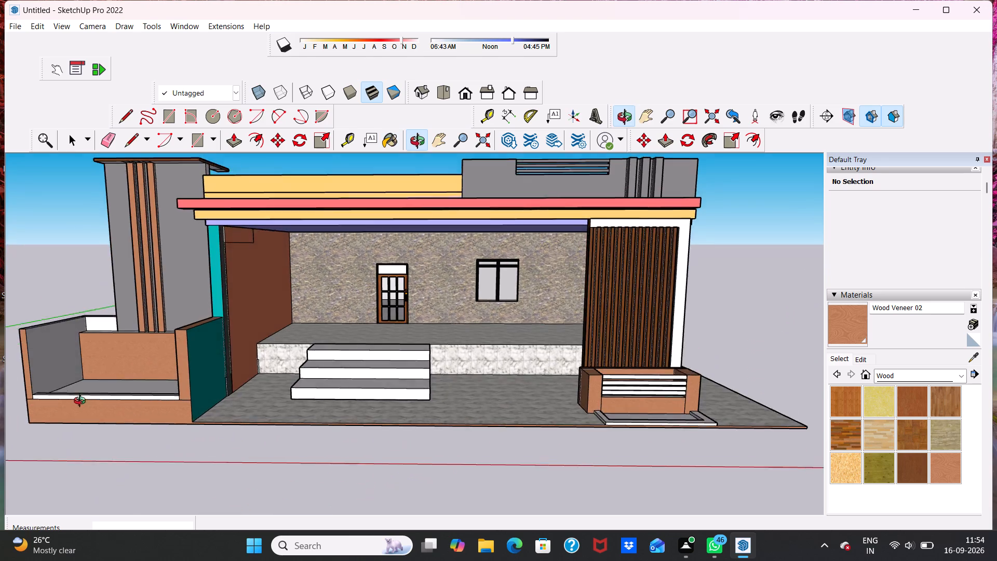
middle_drag(82, 402, 80, 404)
scroll(78, 401, up, 5)
click(78, 398)
scroll(81, 392, up, 1)
middle_drag(81, 392, 83, 422)
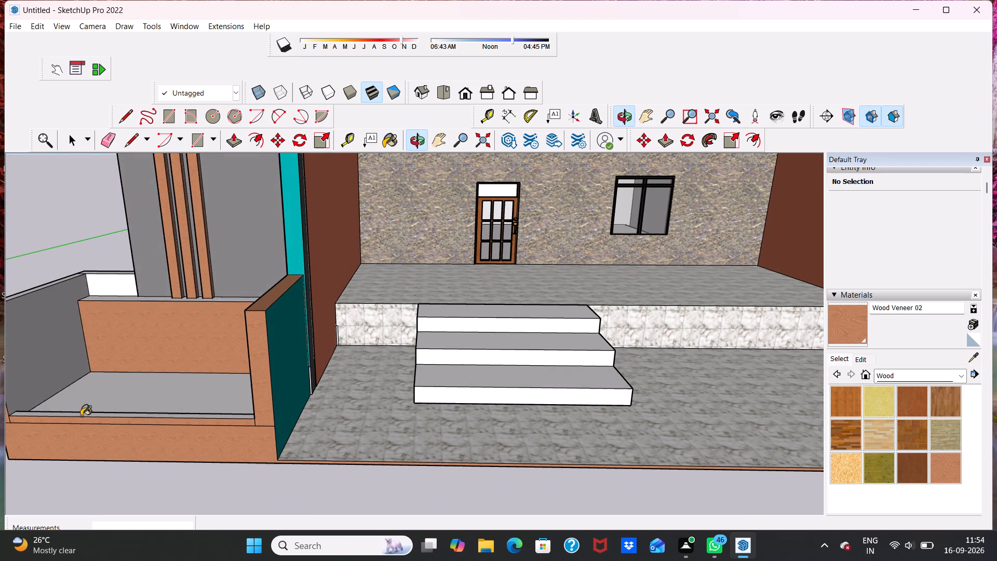
click(82, 413)
click(42, 324)
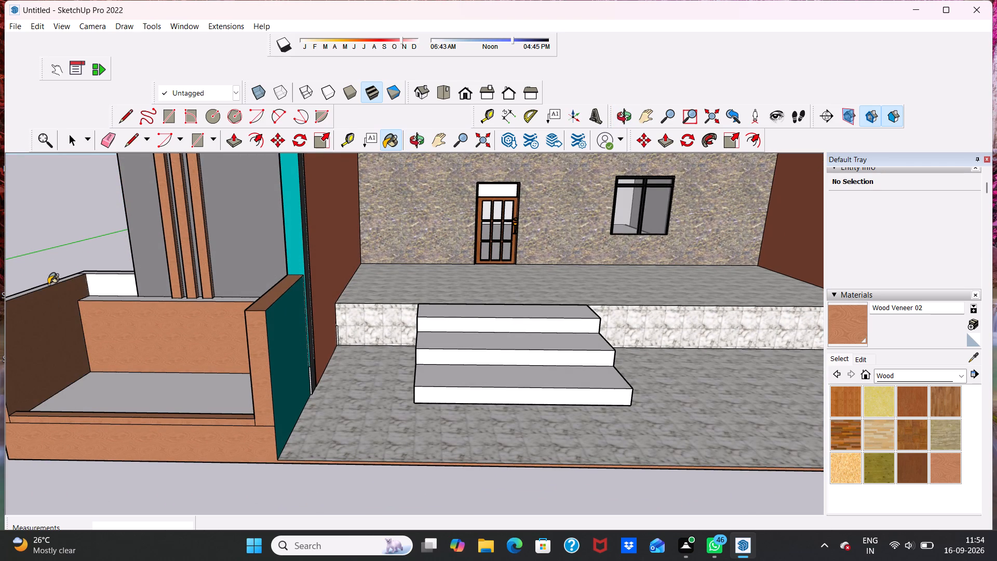
click(48, 284)
Paint the tops of the large planter's rear and far end walls and the ledge below the tower with Wood Veneer 02.
scroll(66, 272, down, 1)
middle_drag(66, 272, 116, 337)
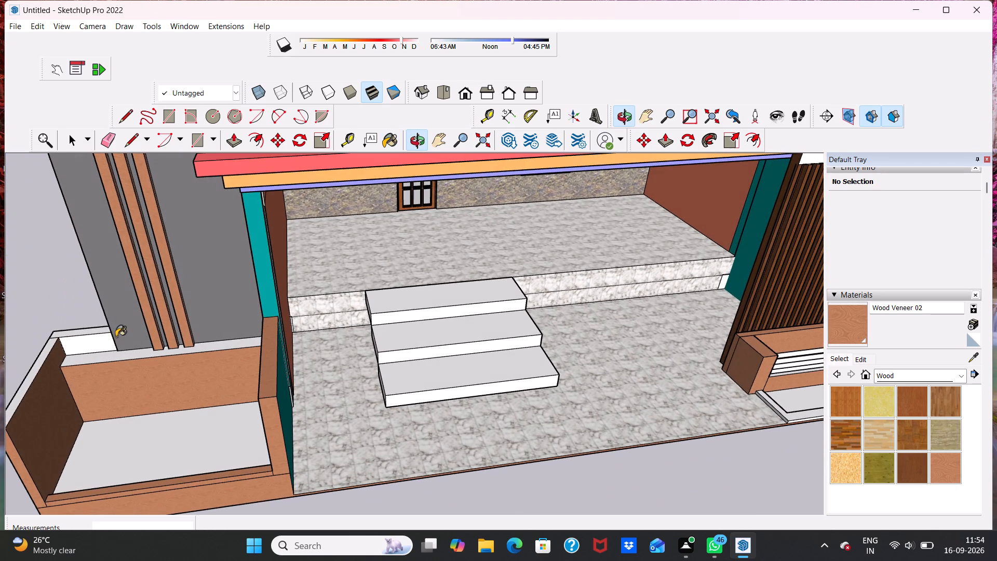
click(95, 327)
click(97, 330)
scroll(93, 331, up, 5)
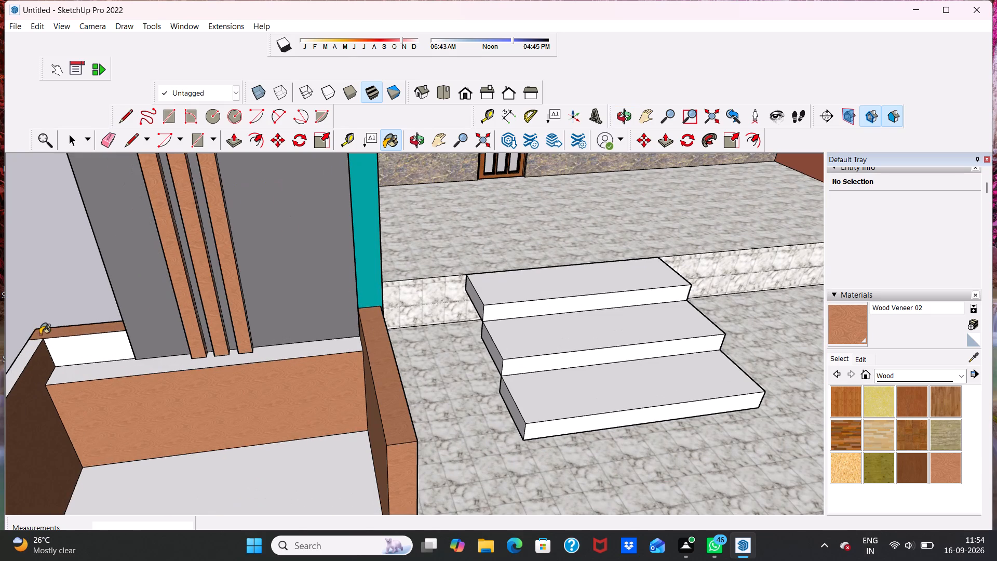
click(31, 346)
click(88, 371)
scroll(91, 349, down, 6)
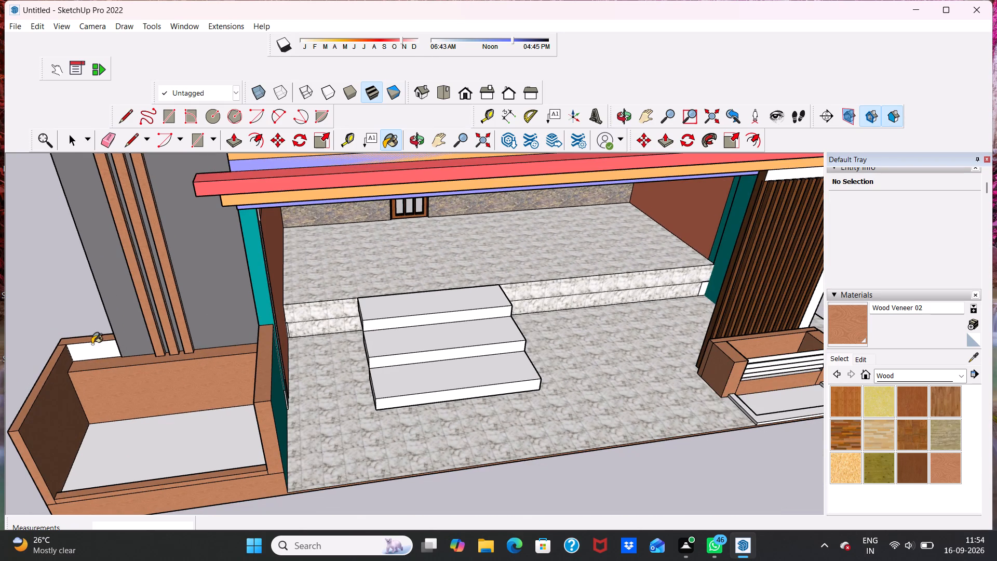
Paint the remaining white ledge top behind the large planter with Wood Veneer 02.
click(92, 348)
Paint the floor and rim top of the low tray in front of the small planter with Wood OSB.
scroll(92, 352, down, 5)
middle_drag(105, 376, 220, 361)
scroll(203, 421, down, 2)
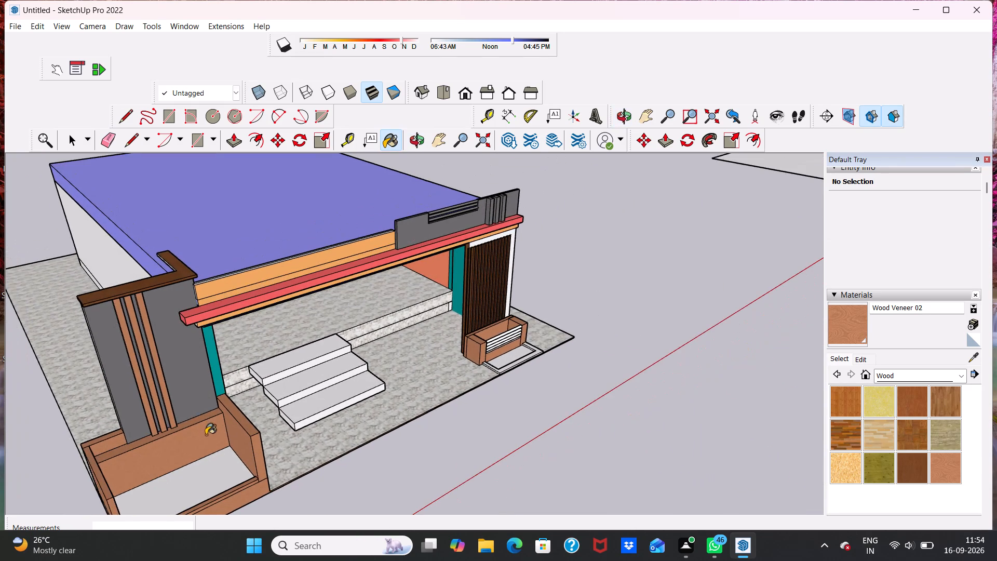
scroll(203, 434, down, 5)
middle_drag(198, 459, 128, 364)
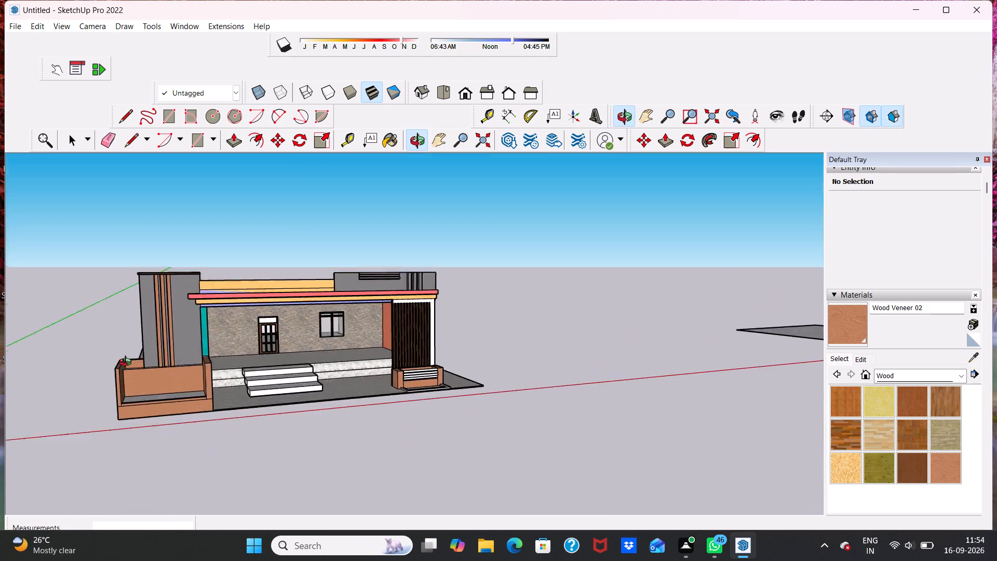
middle_drag(128, 364, 69, 375)
scroll(232, 382, up, 4)
middle_drag(181, 405, 176, 449)
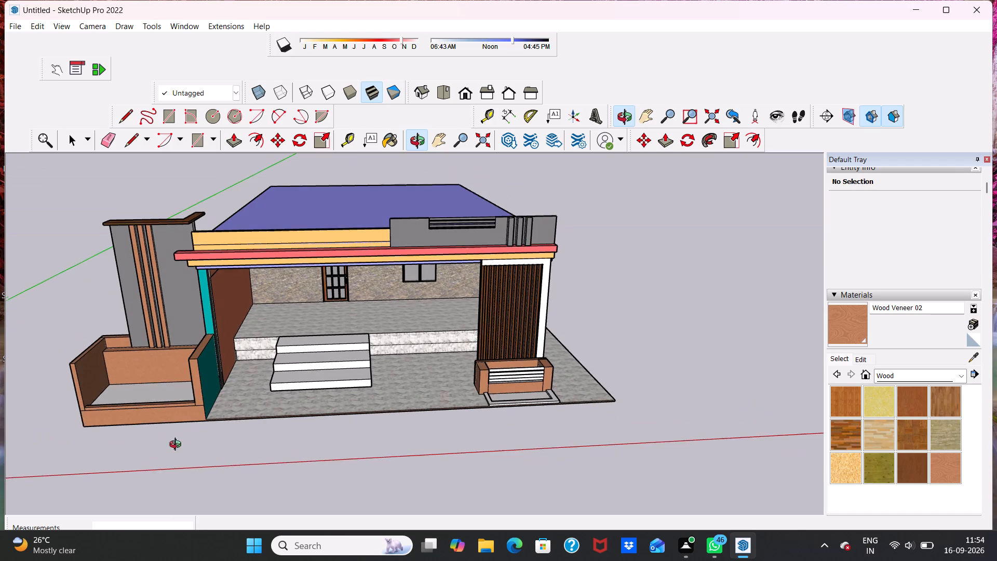
scroll(151, 391, up, 1)
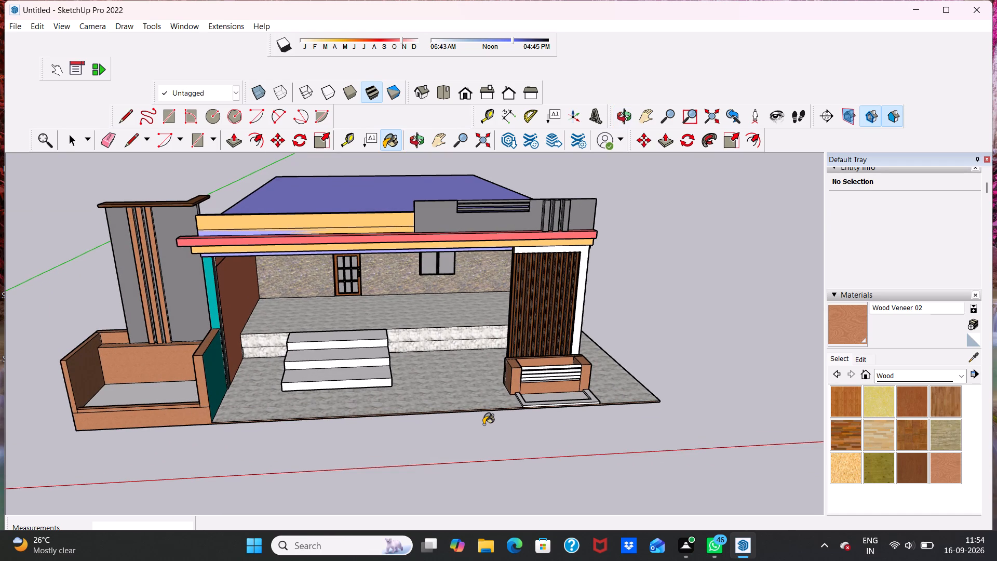
scroll(529, 401, up, 2)
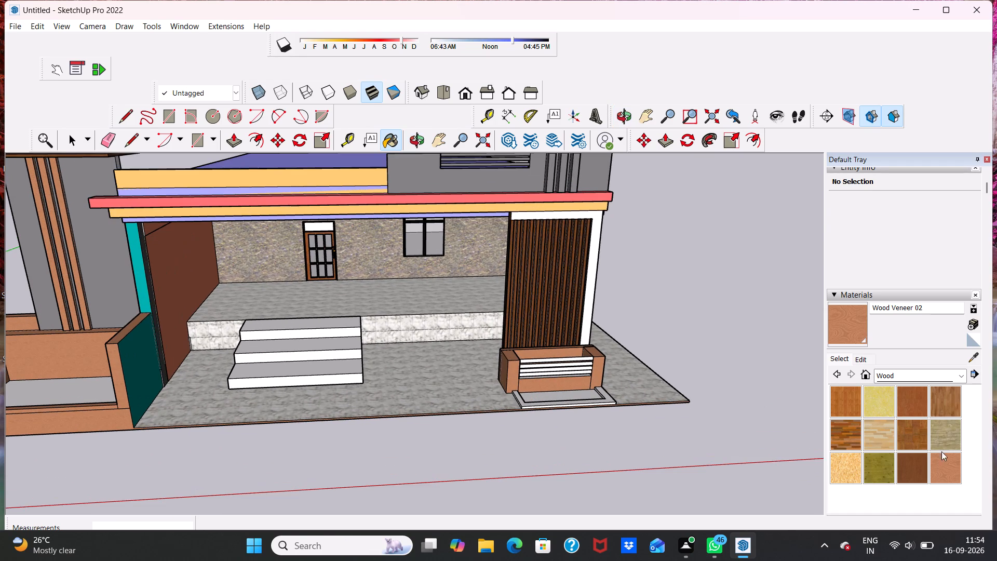
click(844, 474)
scroll(624, 427, up, 2)
middle_drag(522, 390, 519, 465)
scroll(465, 414, up, 4)
click(511, 419)
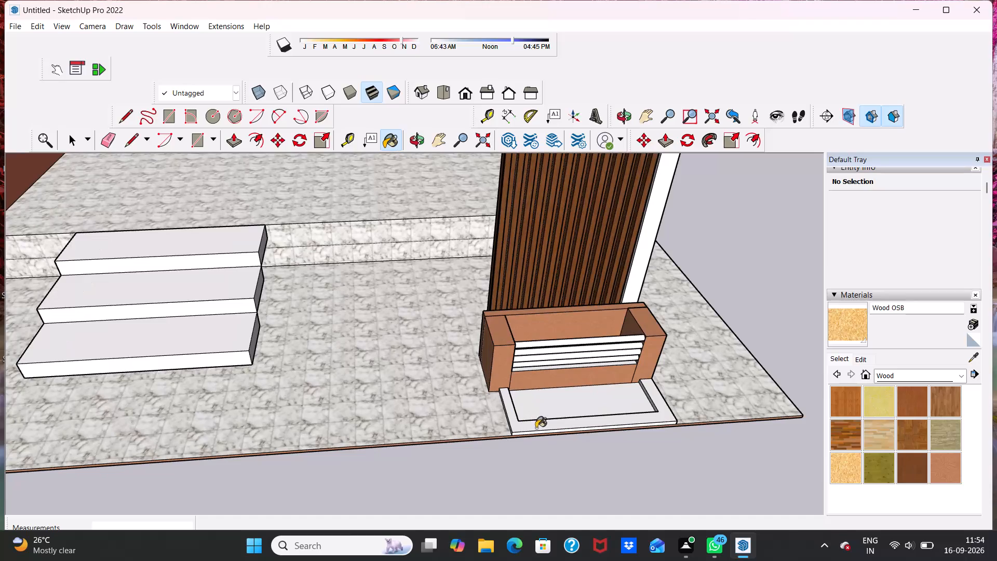
click(570, 409)
click(541, 433)
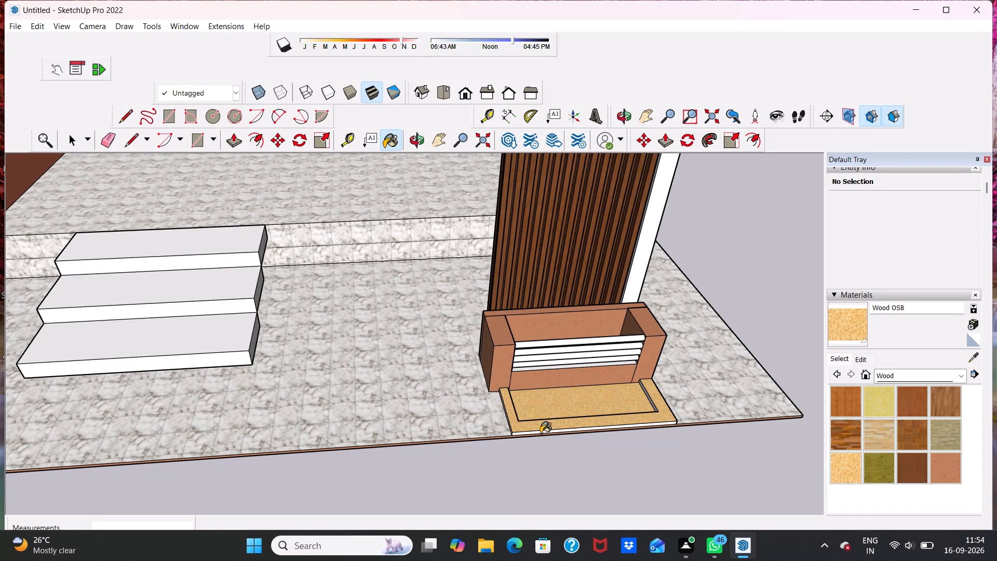
scroll(544, 429, up, 4)
scroll(529, 431, down, 1)
click(530, 436)
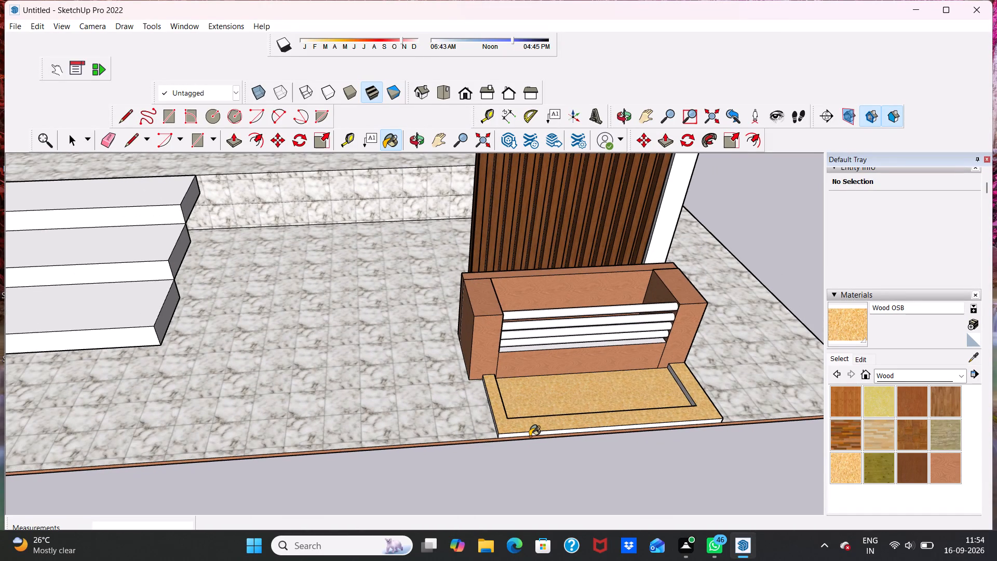
click(530, 435)
Paint the three-step entrance stair grey with Color M05 from the Colors collection.
scroll(860, 402, up, 4)
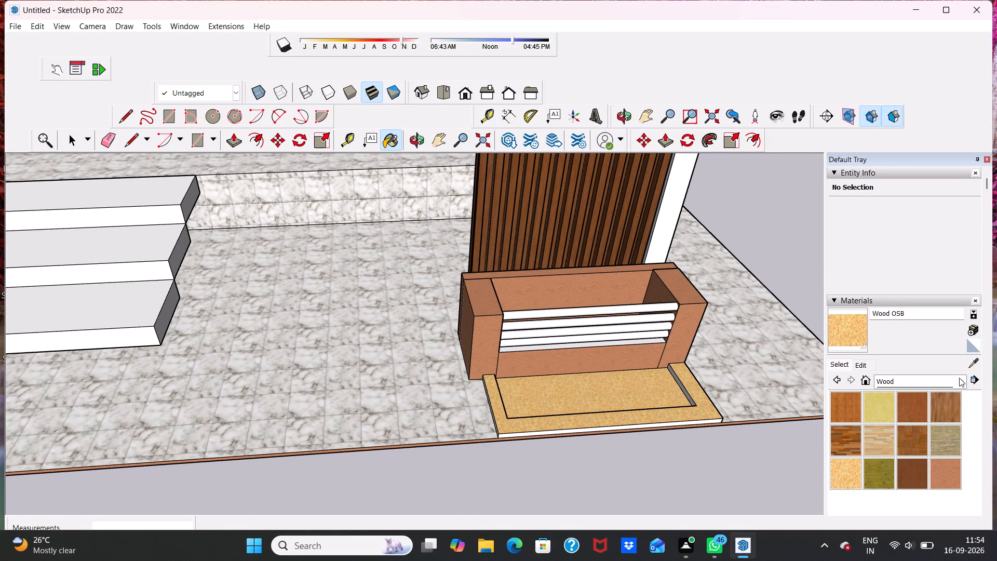
click(959, 381)
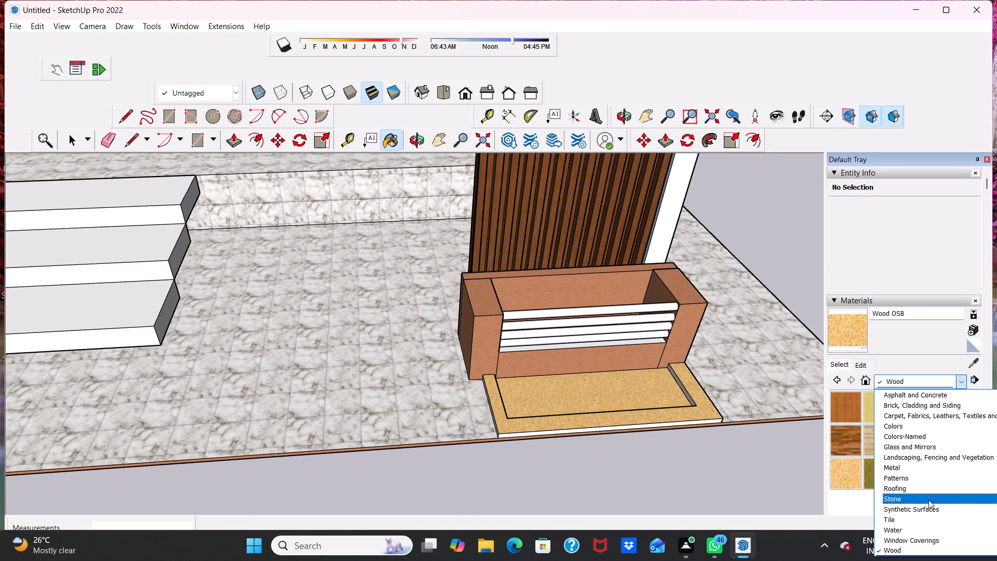
click(903, 425)
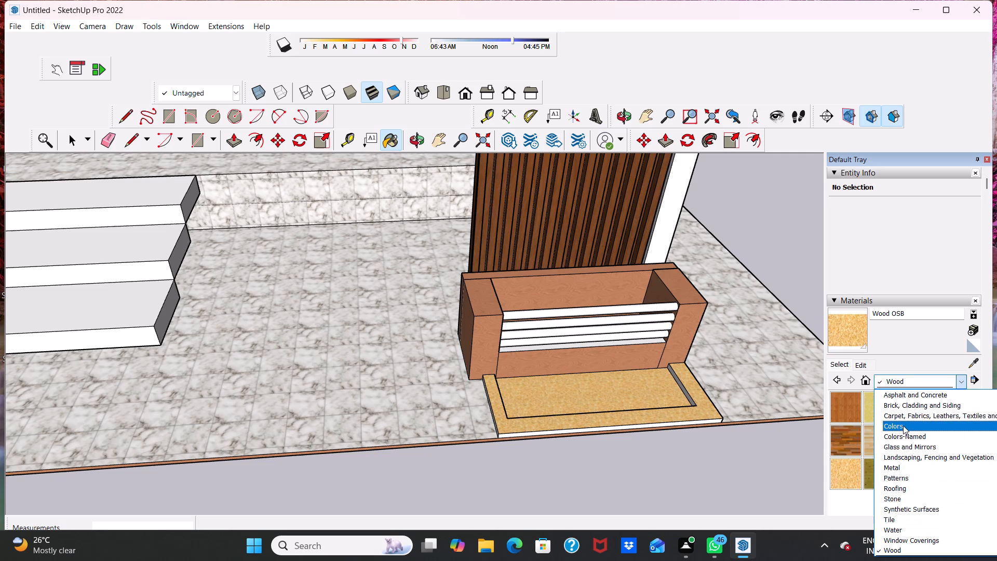
scroll(905, 471, up, 3)
scroll(884, 449, down, 15)
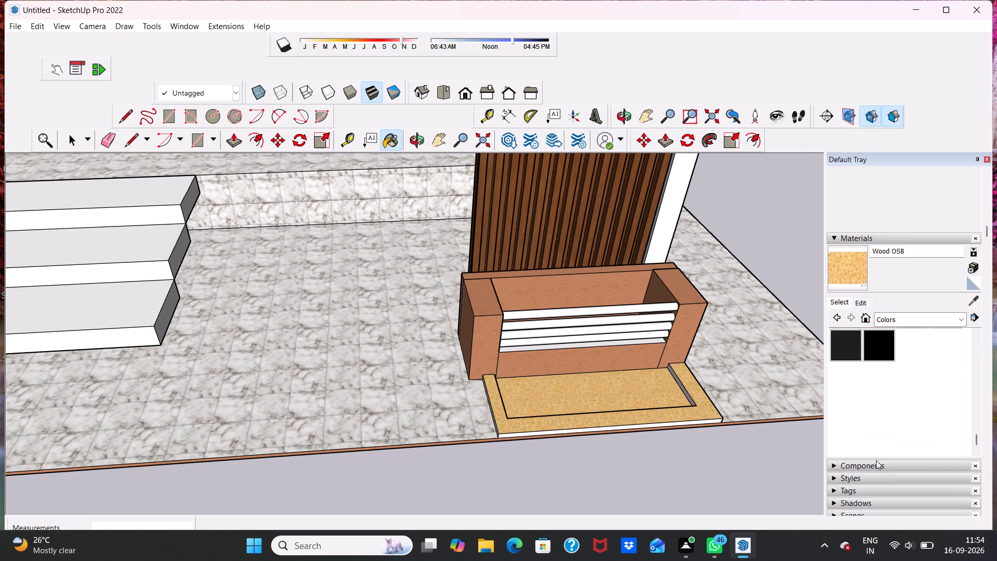
scroll(876, 460, down, 3)
scroll(863, 425, up, 4)
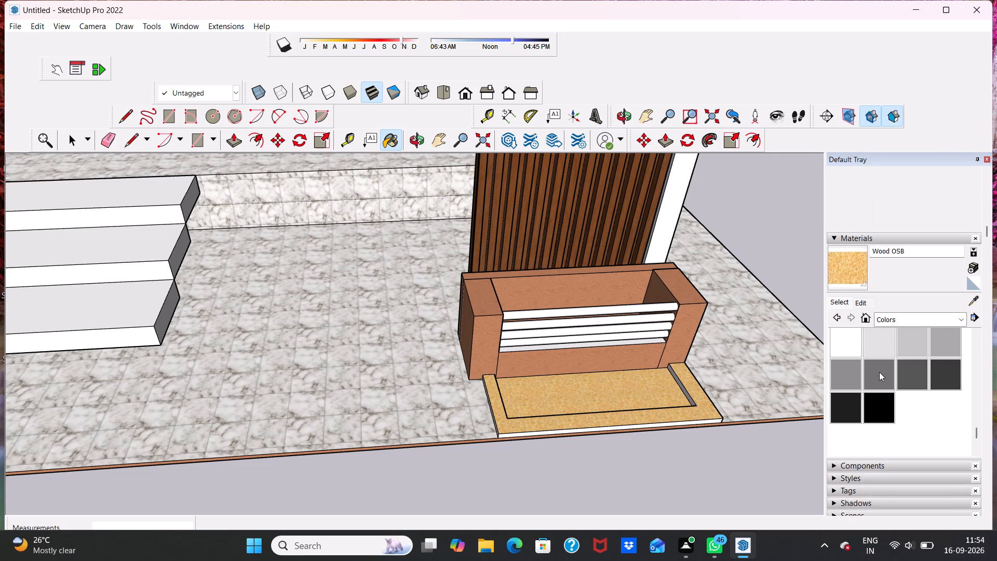
click(879, 372)
scroll(0, 293, down, 5)
scroll(101, 317, up, 3)
click(96, 319)
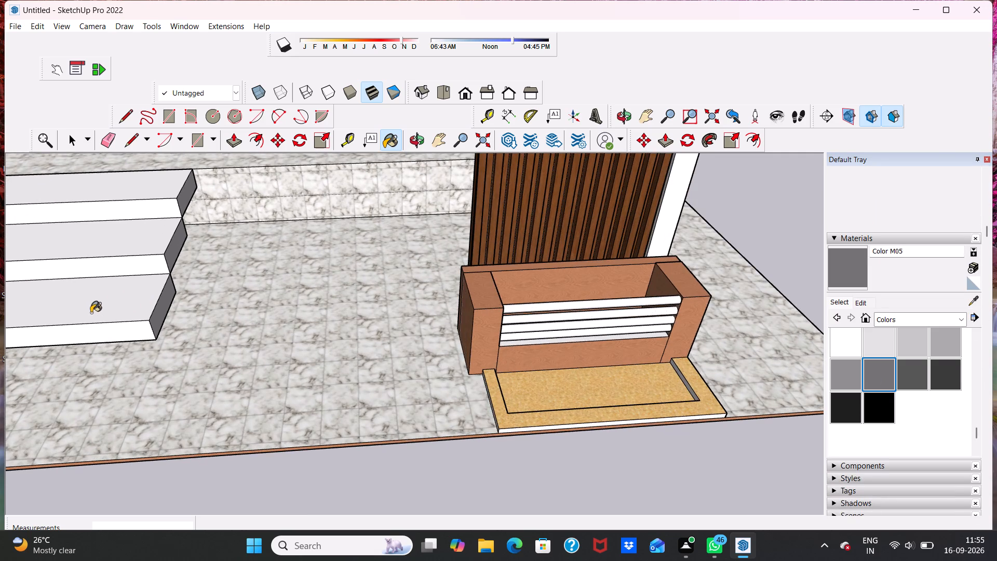
Paint the small planter's white horizontal rails with Color M05.
scroll(91, 313, down, 12)
middle_drag(134, 308, 277, 277)
scroll(134, 309, down, 1)
scroll(268, 277, up, 1)
scroll(277, 309, down, 3)
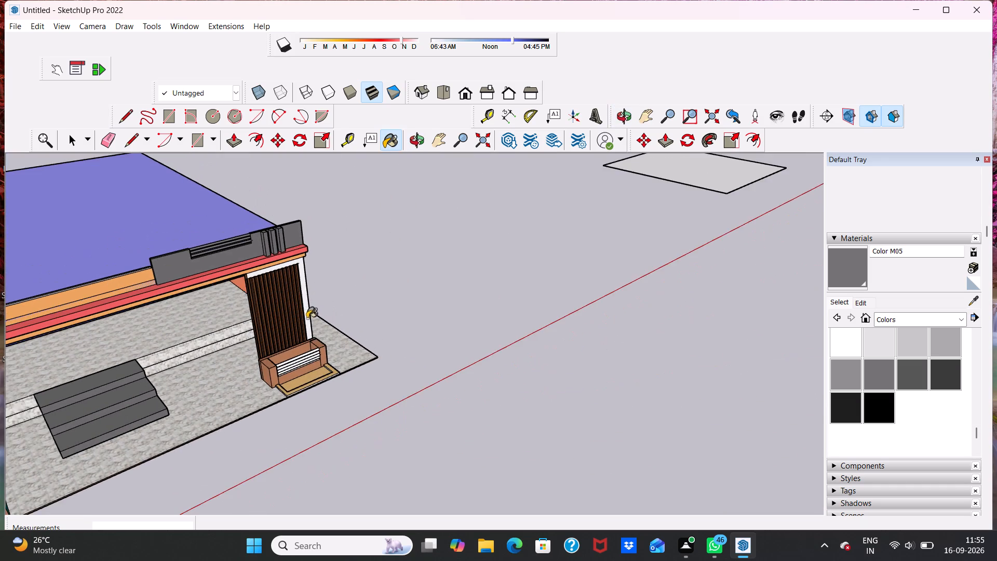
scroll(308, 355, up, 3)
click(298, 365)
click(295, 359)
click(295, 359)
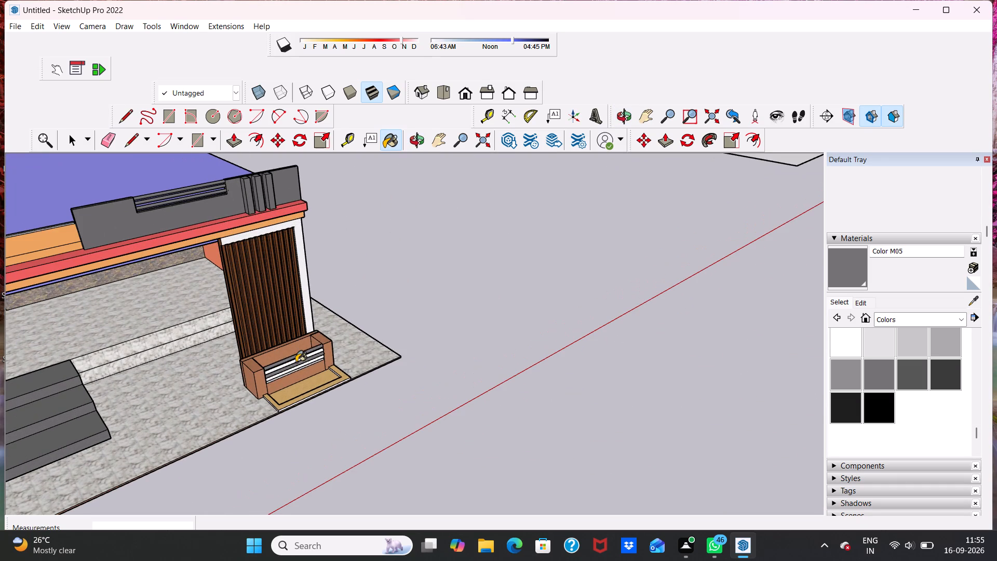
click(295, 362)
scroll(299, 374, up, 11)
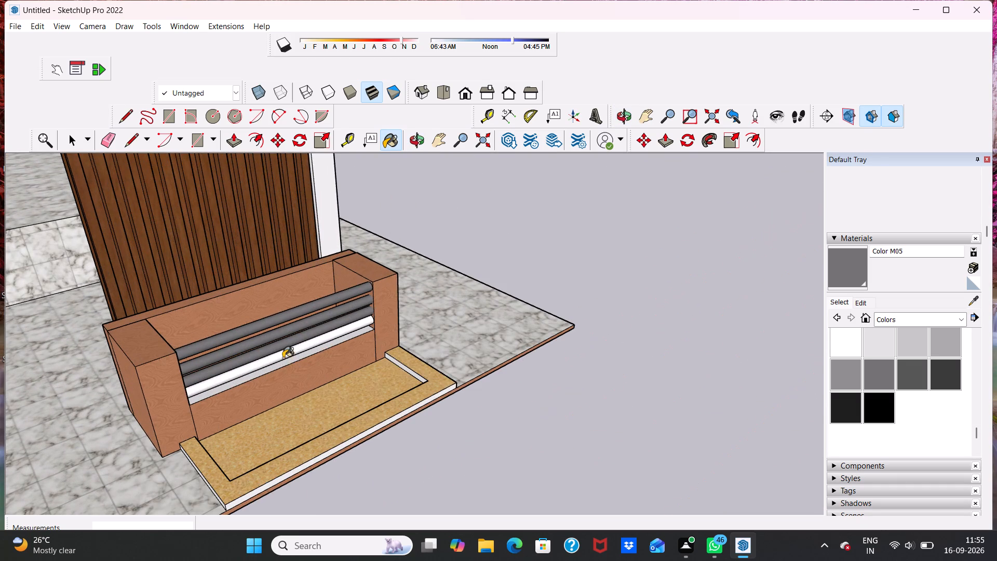
click(283, 358)
click(283, 364)
Examine the whole house front with the painted stair and small planter.
scroll(272, 352, down, 9)
middle_drag(264, 335, 255, 327)
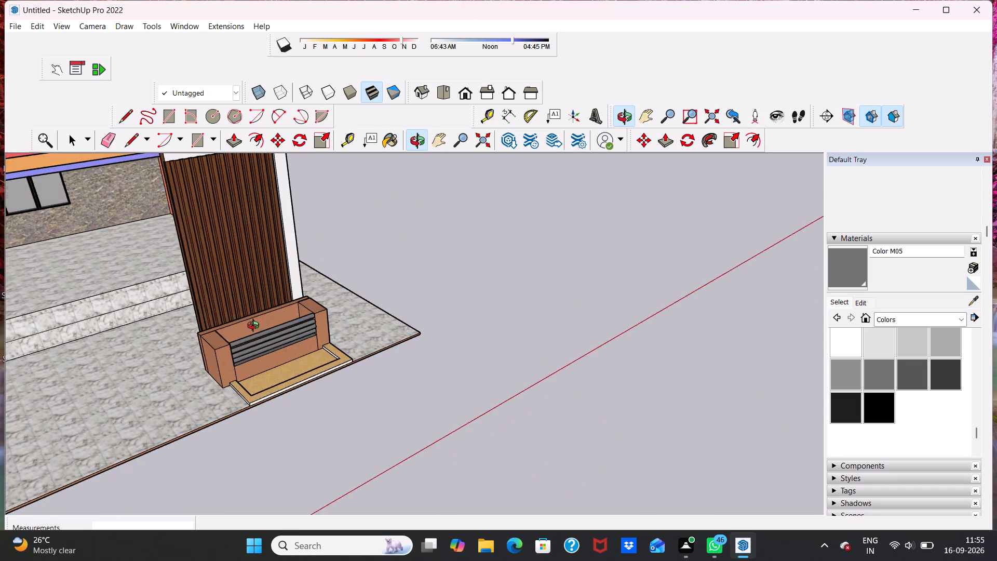
middle_drag(255, 327, 173, 283)
scroll(163, 257, down, 10)
scroll(73, 280, up, 4)
scroll(103, 286, down, 6)
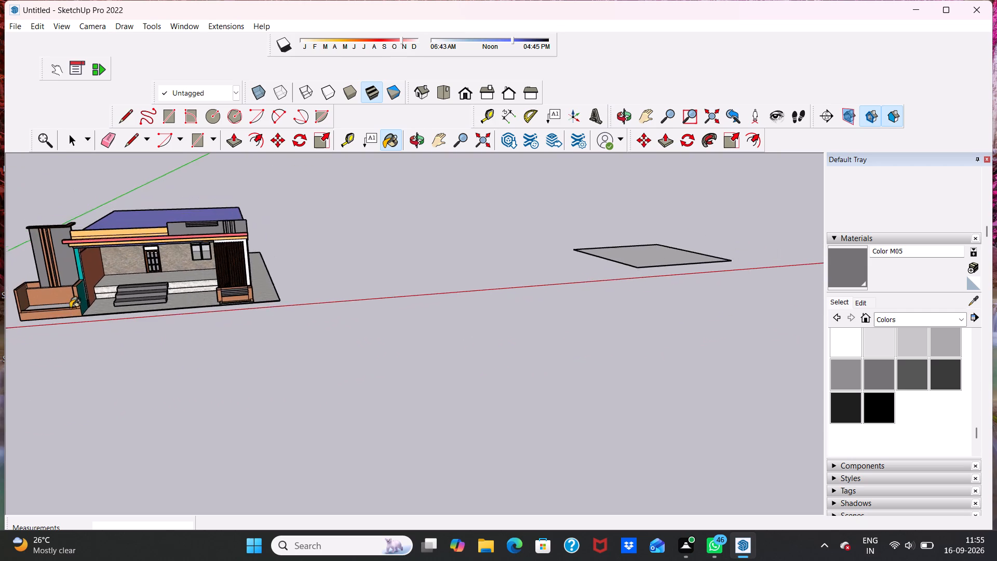
scroll(70, 308, down, 1)
scroll(64, 308, up, 15)
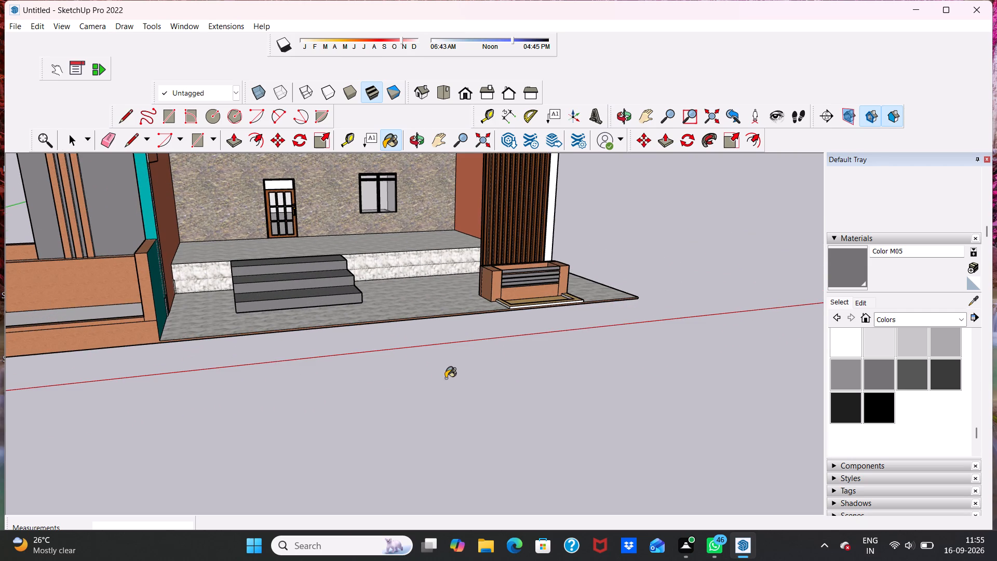
key(space)
scroll(67, 114, down, 2)
Import the Flower+vase model from the Downloads folder.
click(16, 28)
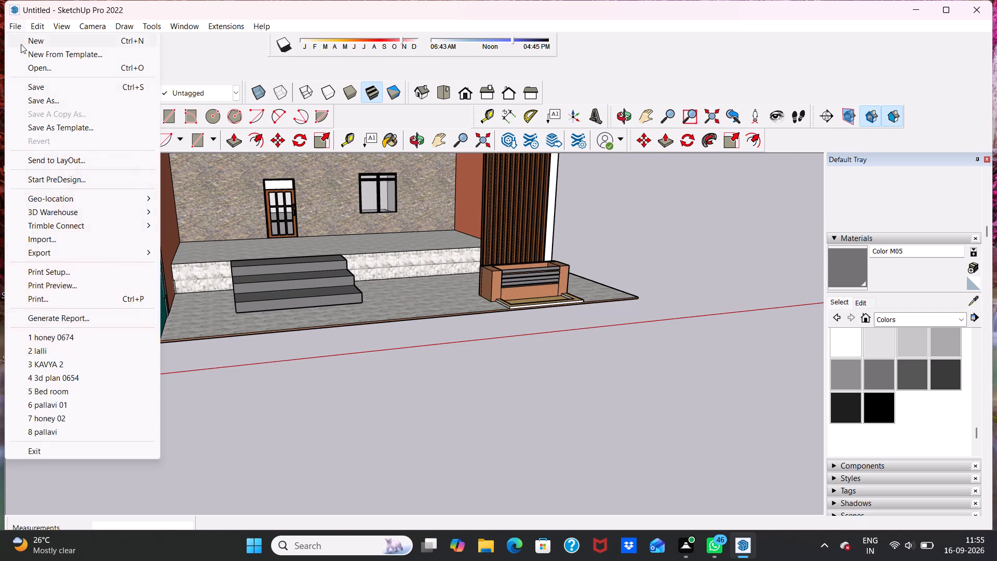
click(46, 244)
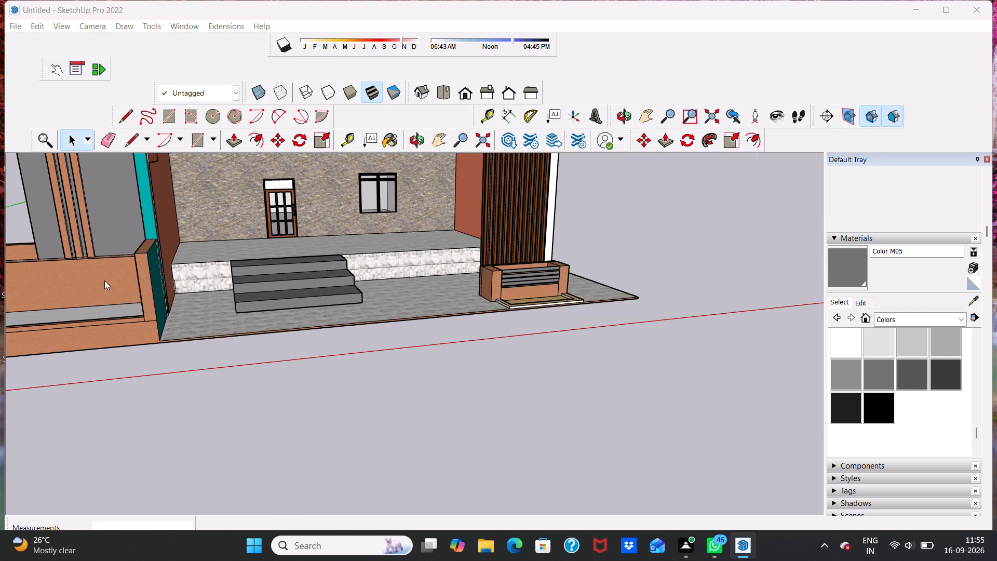
scroll(109, 282, down, 4)
scroll(463, 298, down, 1)
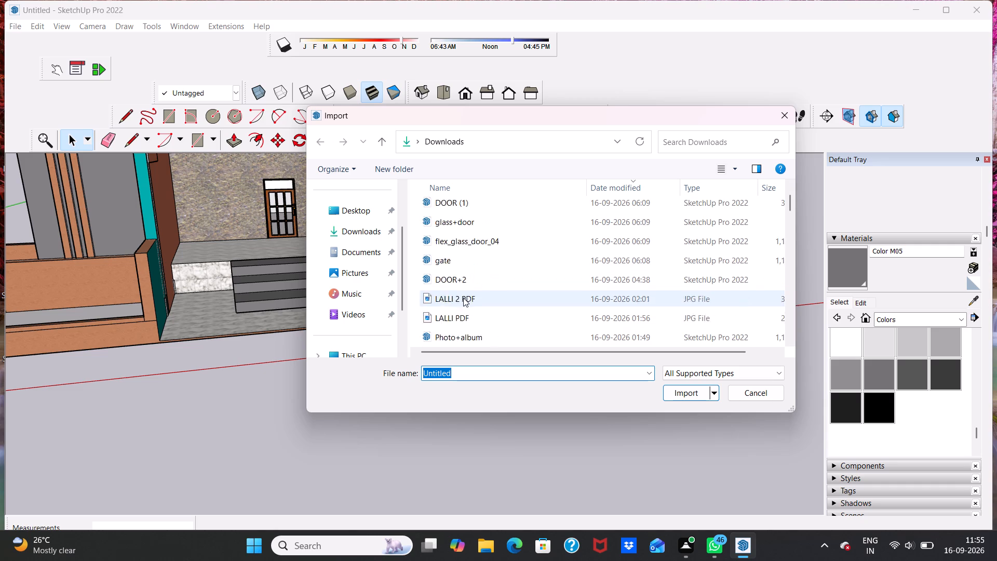
scroll(463, 298, down, 1)
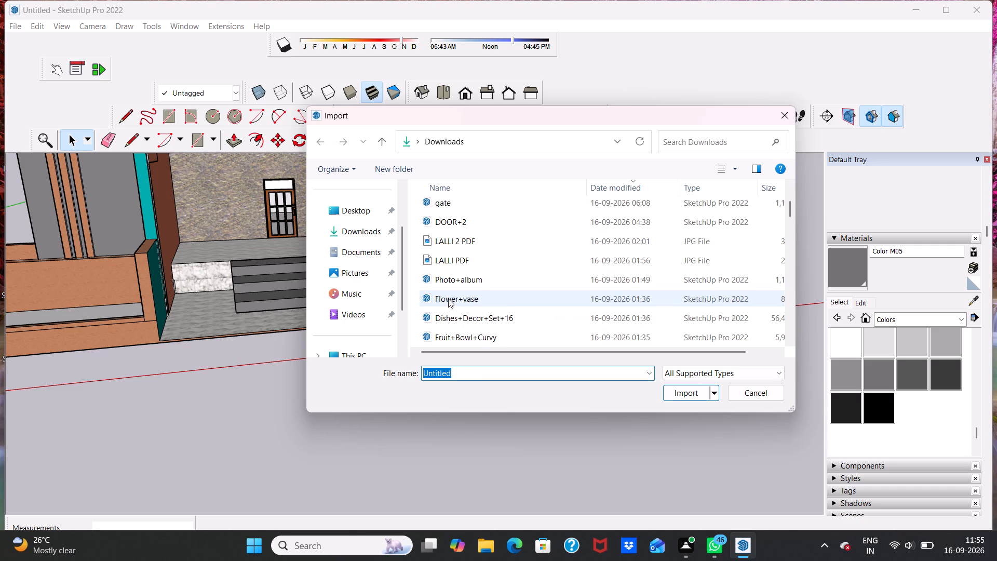
click(448, 299)
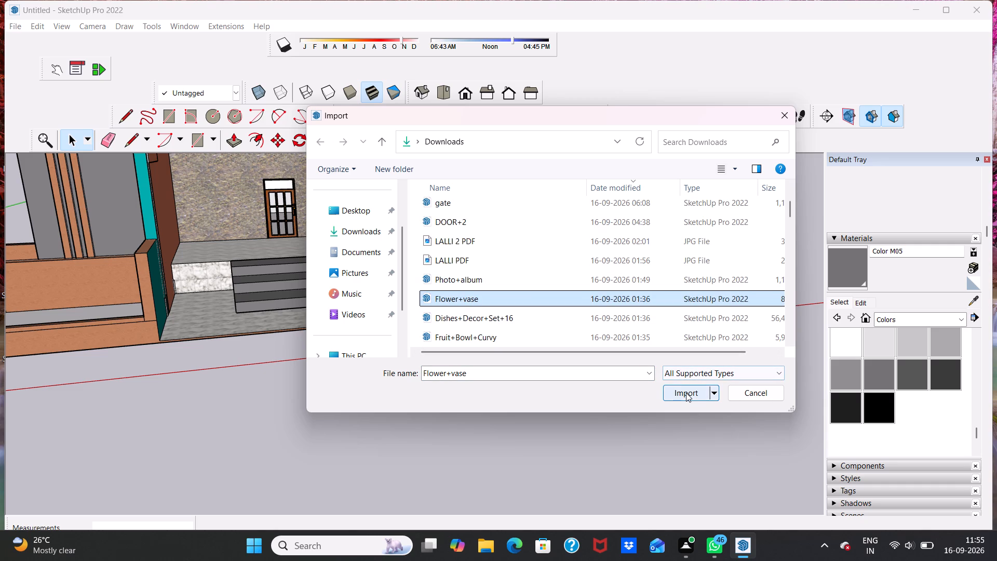
click(686, 393)
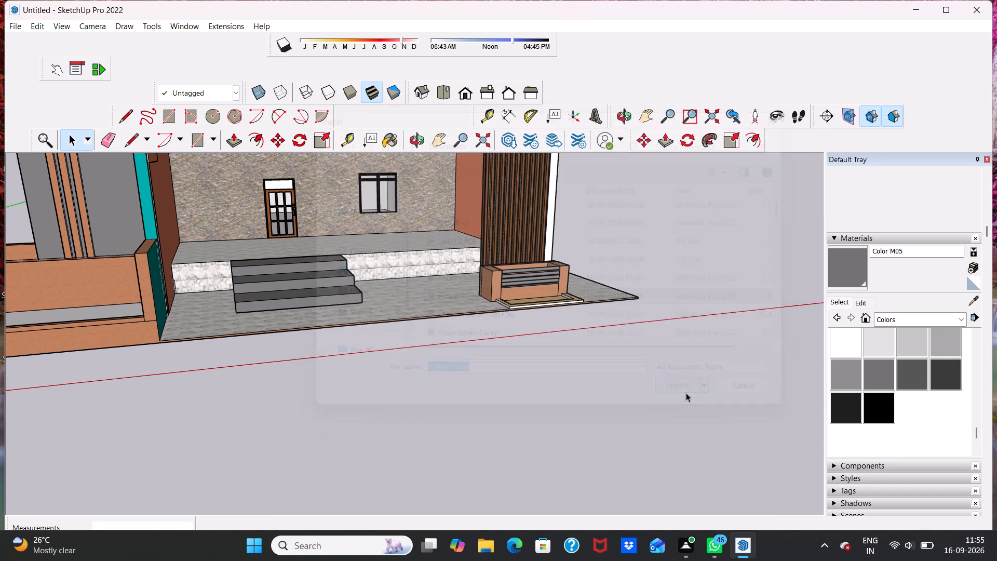
Place the imported flower vase on the open ground in front of the small planter.
scroll(434, 356, down, 5)
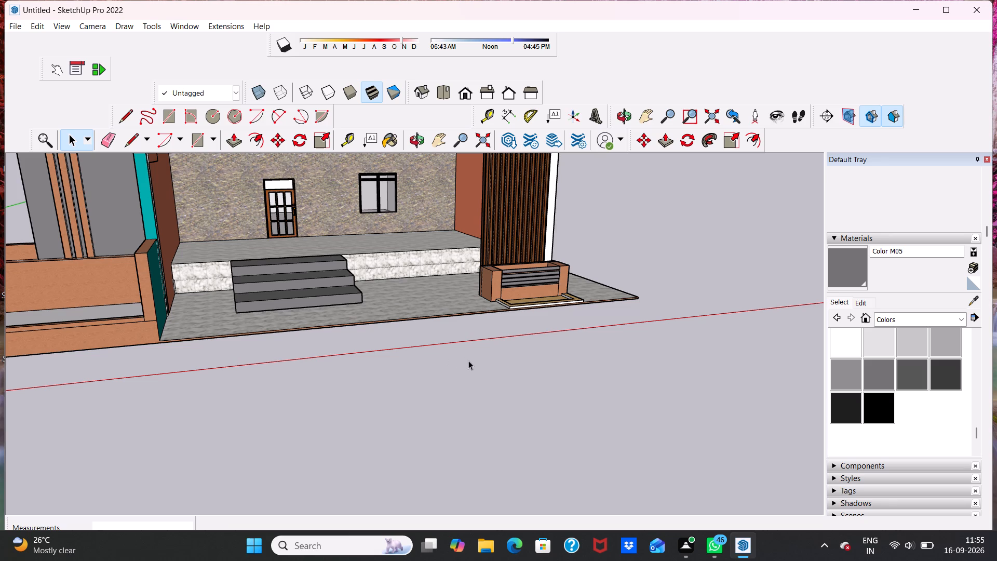
scroll(434, 353, down, 6)
scroll(309, 351, down, 5)
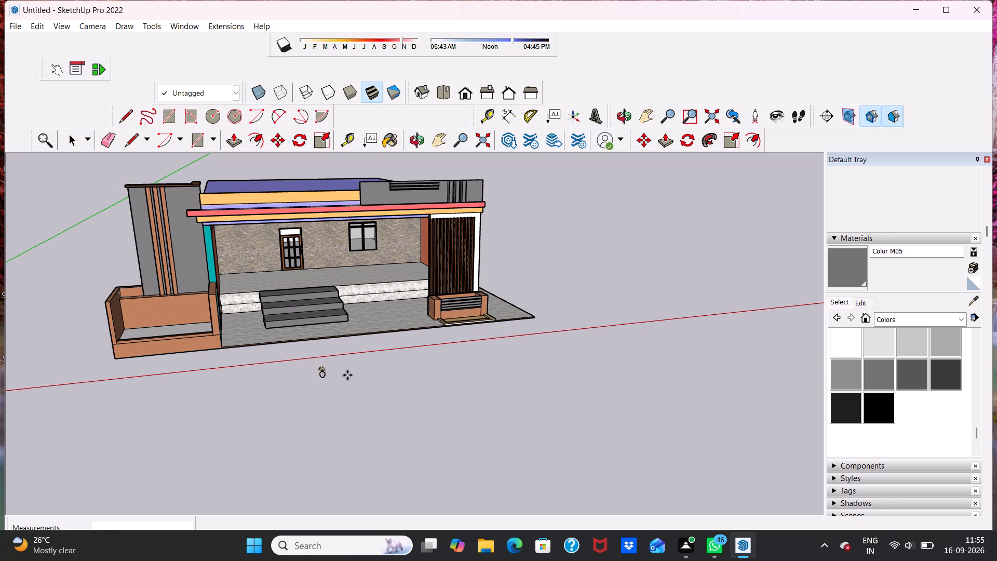
scroll(347, 372, up, 12)
scroll(389, 380, up, 7)
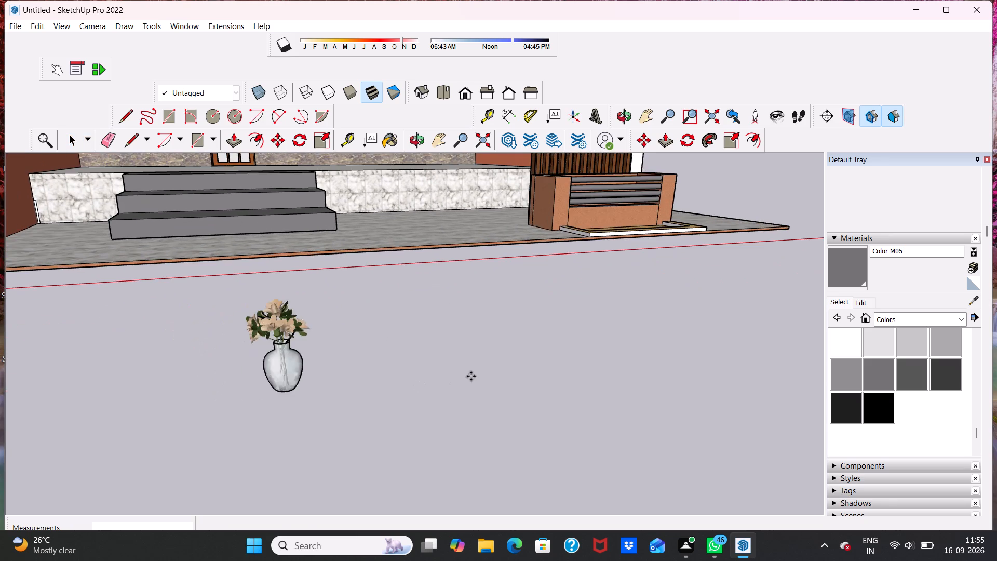
scroll(471, 376, up, 6)
scroll(521, 367, down, 4)
scroll(662, 349, down, 6)
scroll(740, 330, down, 6)
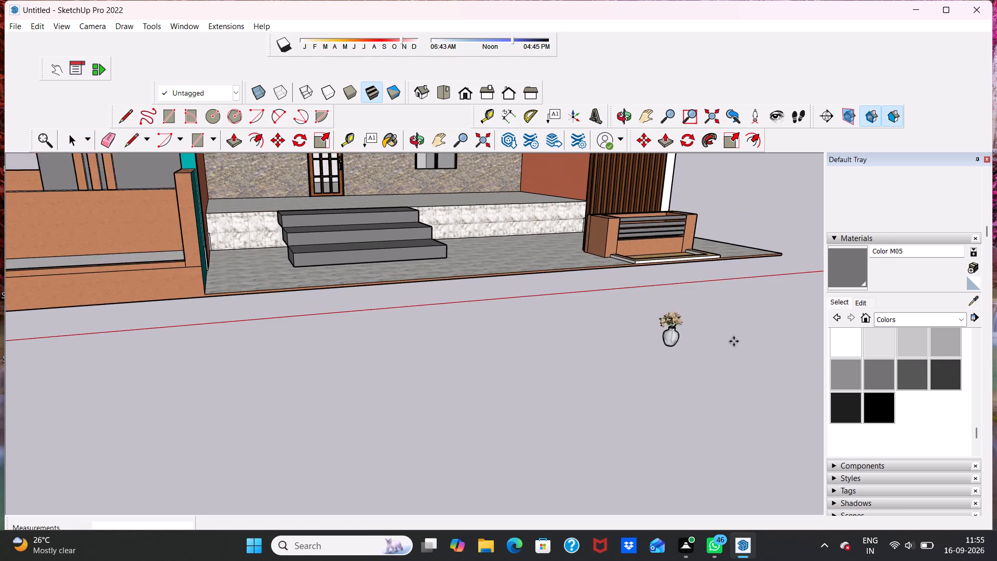
scroll(722, 340, up, 1)
scroll(191, 281, up, 2)
scroll(138, 253, down, 5)
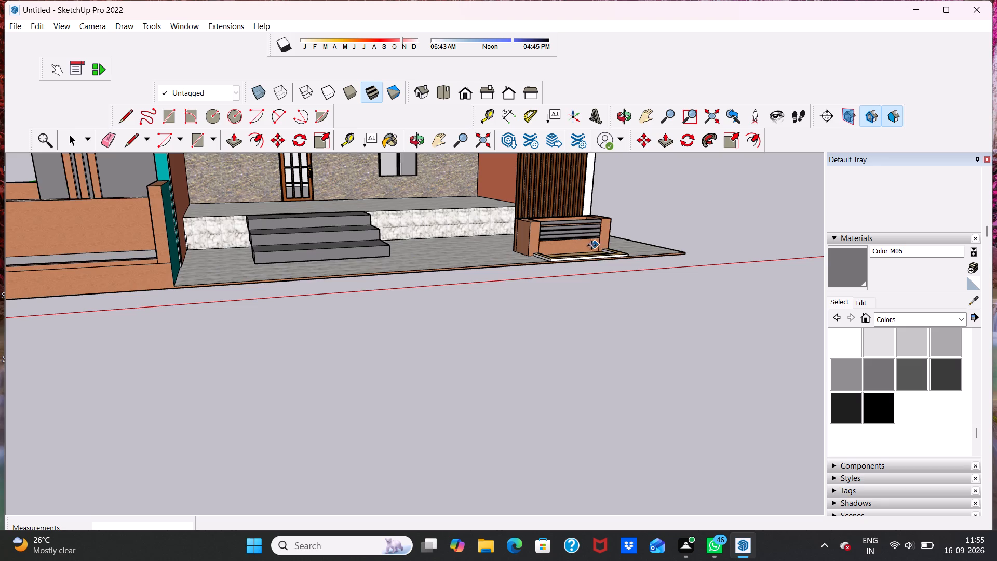
scroll(585, 245, up, 5)
scroll(544, 261, up, 2)
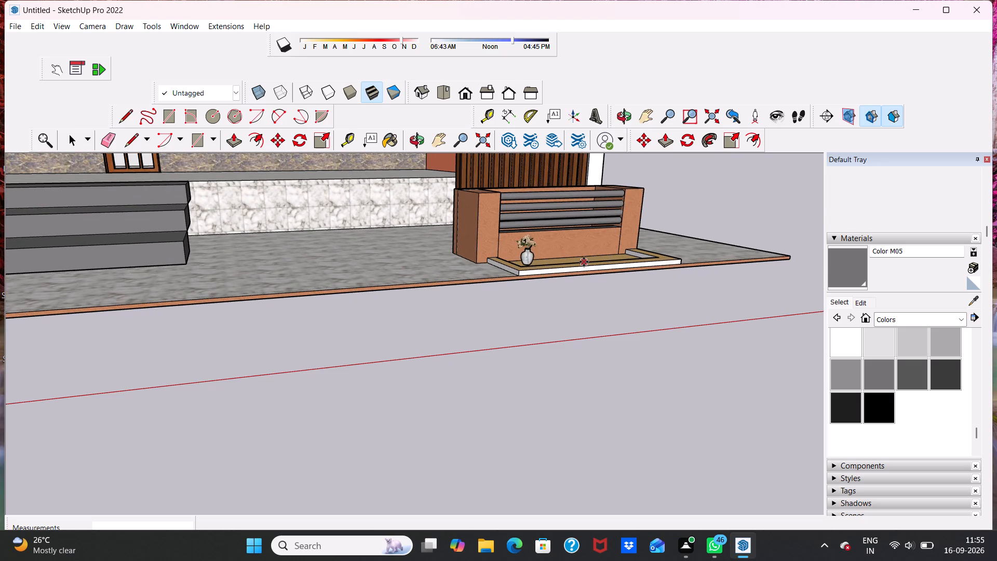
scroll(582, 261, up, 2)
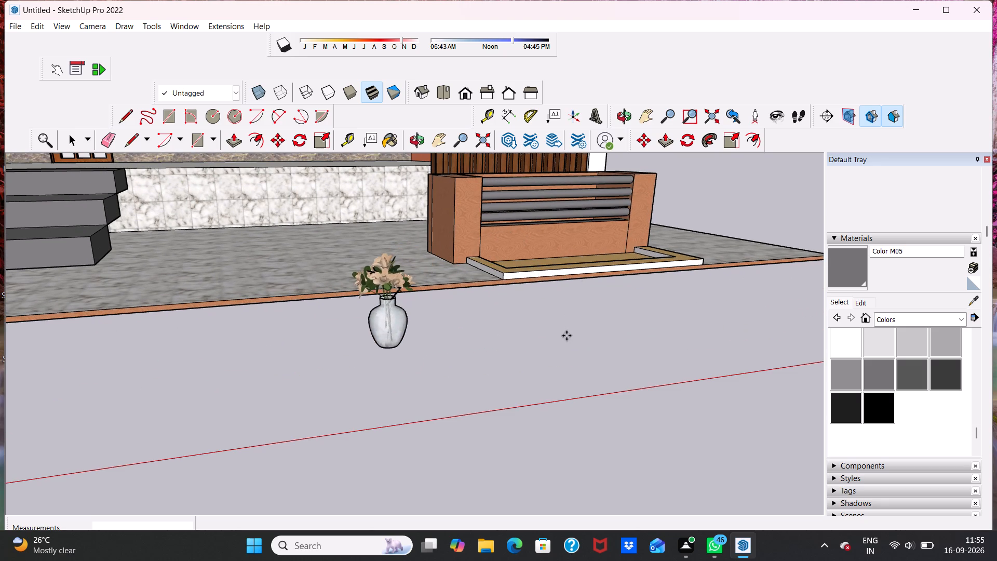
click(567, 336)
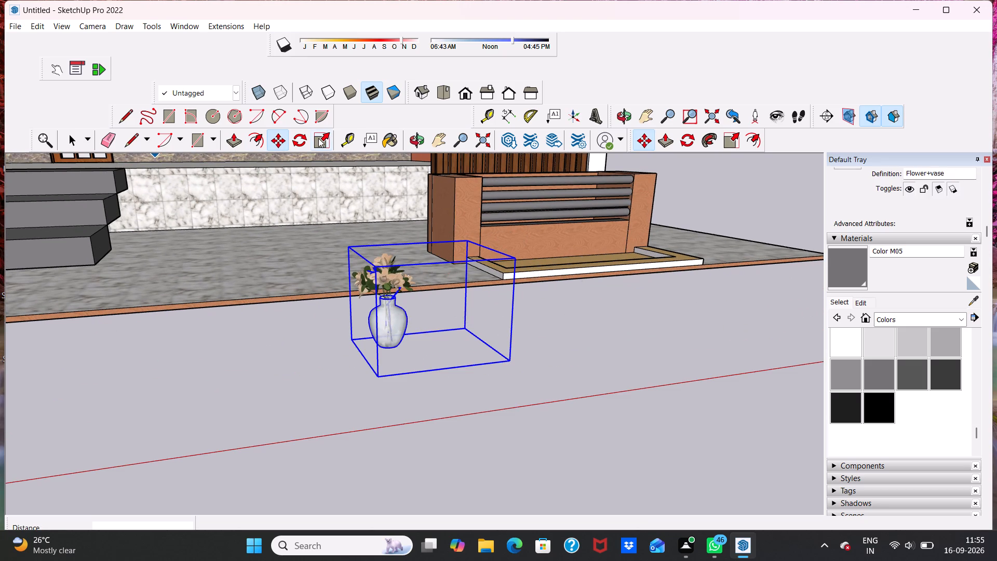
Enlarge the imported flower vase uniformly with the Scale tool.
click(318, 138)
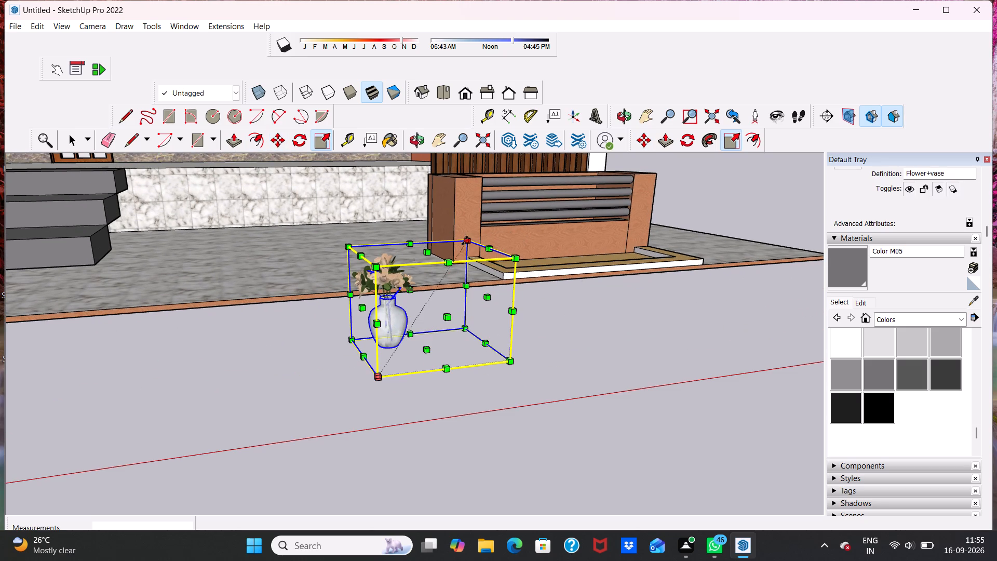
drag(466, 243, 458, 182)
scroll(399, 260, up, 3)
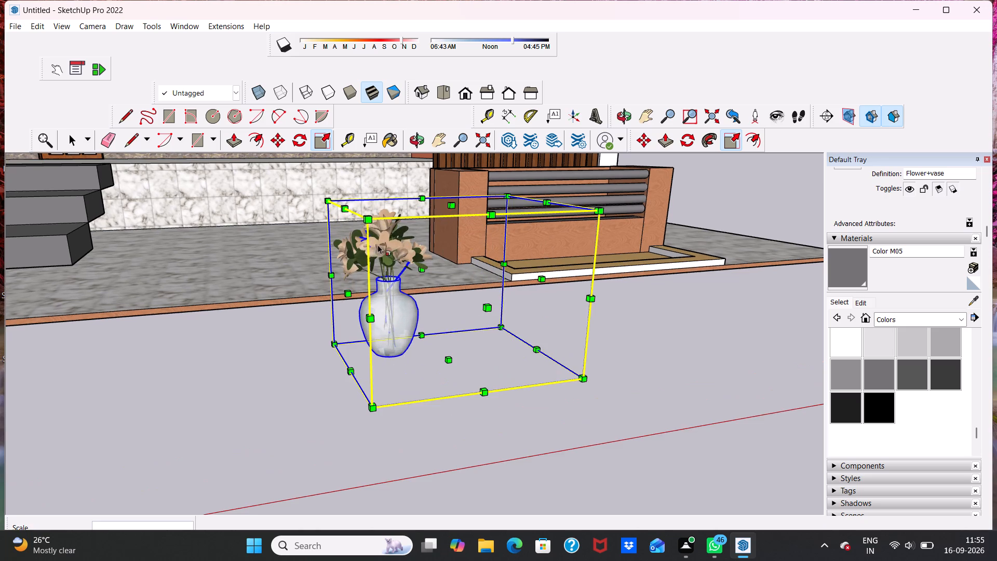
drag(361, 215, 314, 186)
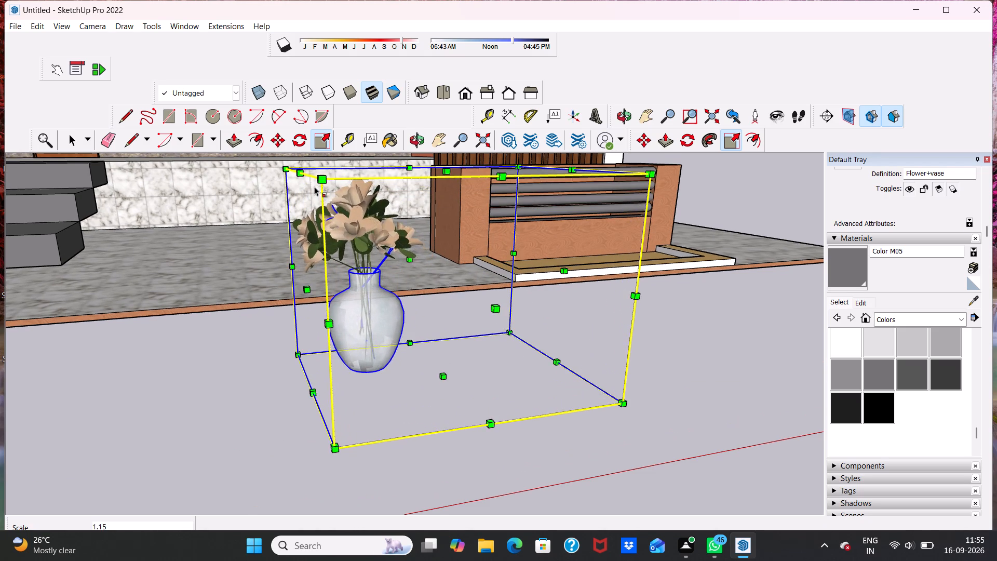
scroll(307, 197, down, 6)
drag(304, 228, 280, 222)
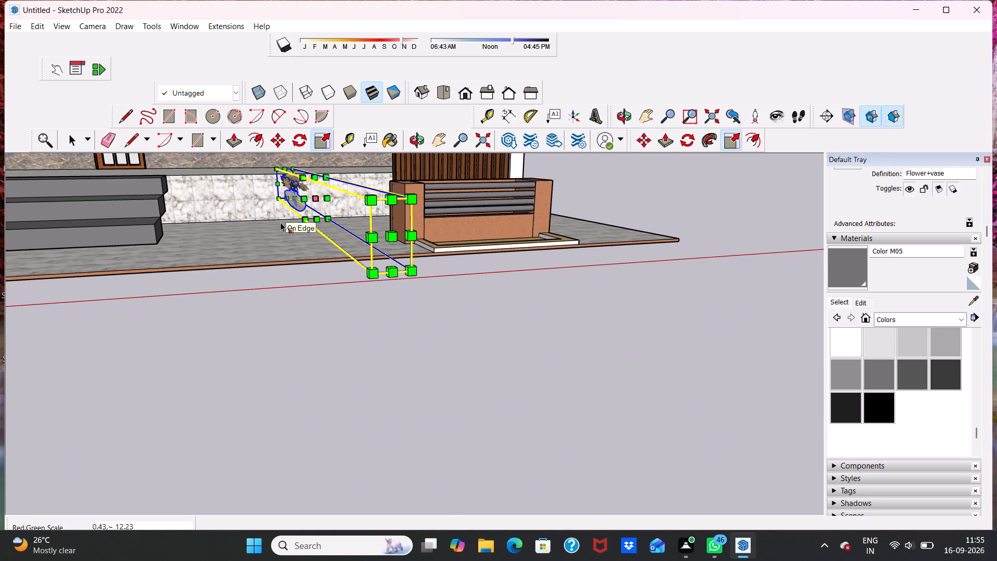
key(ctrl+z)
scroll(358, 231, up, 2)
drag(372, 239, 387, 256)
key(space)
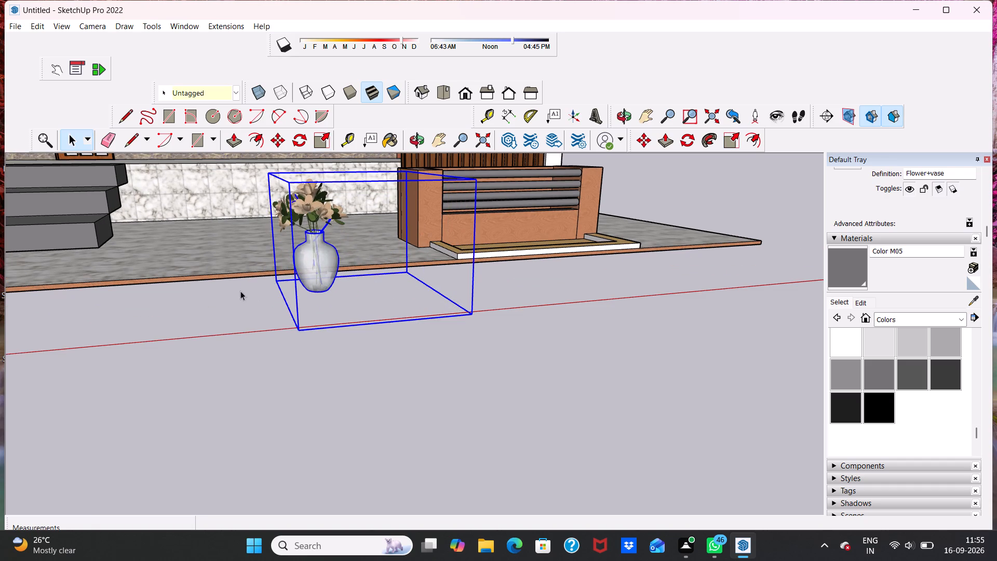
Move the flower vase from the open ground onto the low tray in front of the small planter.
click(240, 291)
click(324, 259)
drag(275, 141, 280, 145)
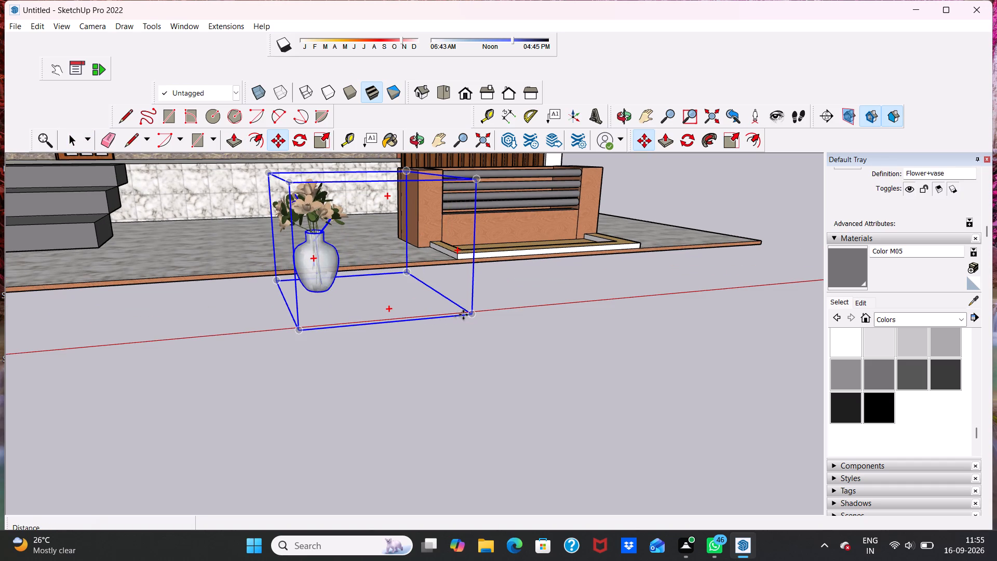
drag(471, 314, 547, 247)
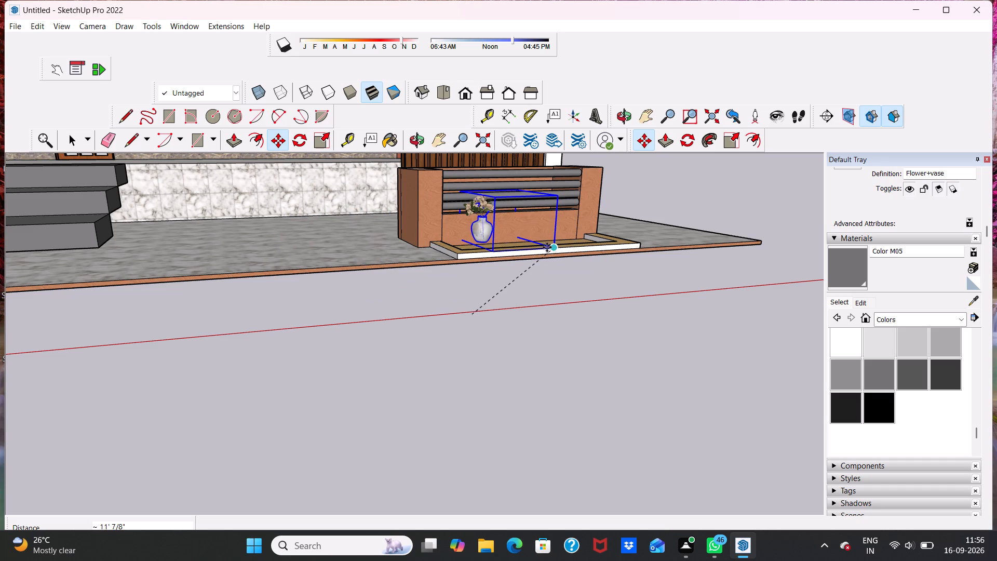
drag(547, 247, 547, 249)
Adjust the flower vase's position so it stands inside the tray at the end nearest the entrance steps.
scroll(502, 242, up, 6)
middle_drag(483, 246, 438, 293)
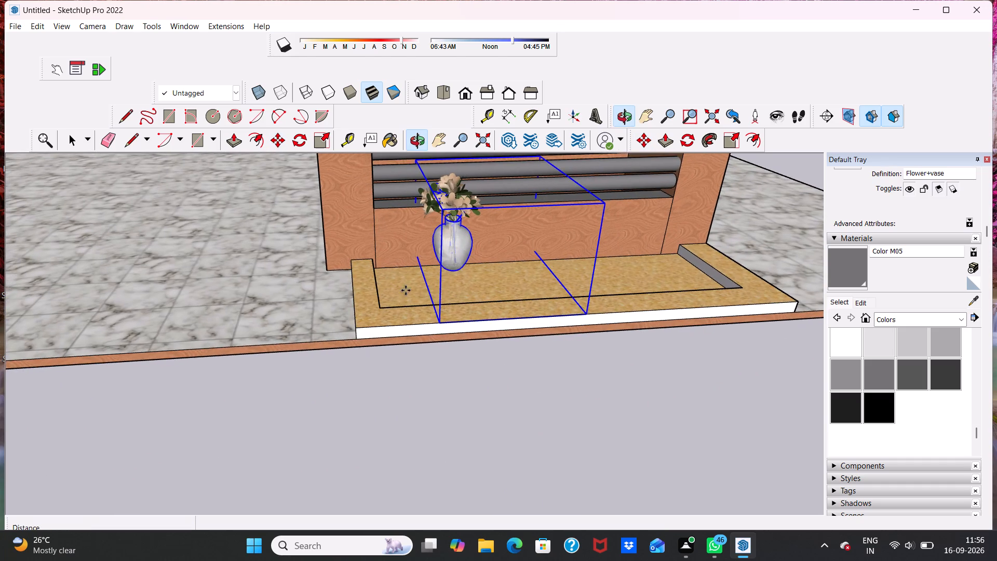
drag(441, 322, 416, 338)
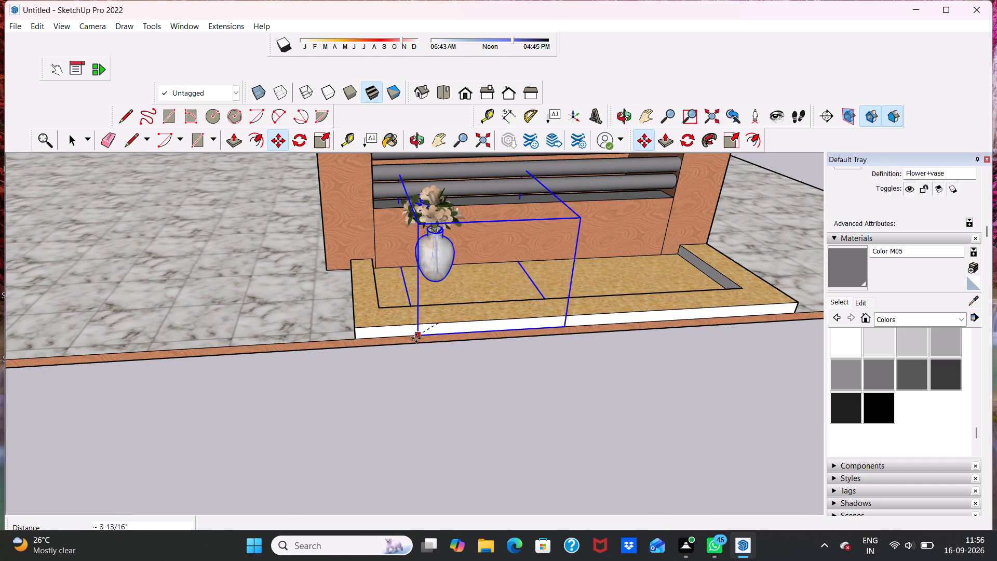
drag(416, 338, 398, 354)
scroll(354, 284, up, 1)
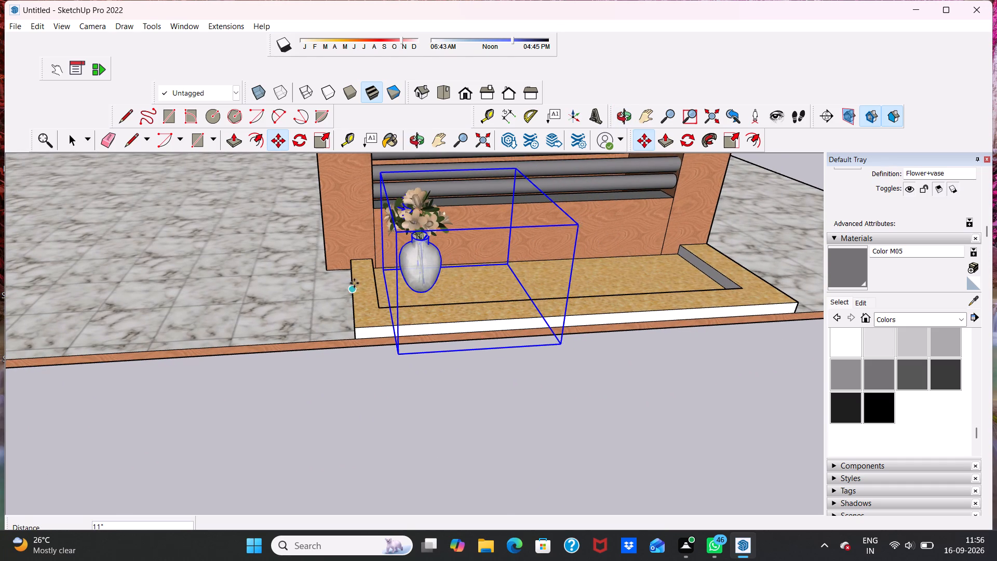
drag(386, 266, 388, 274)
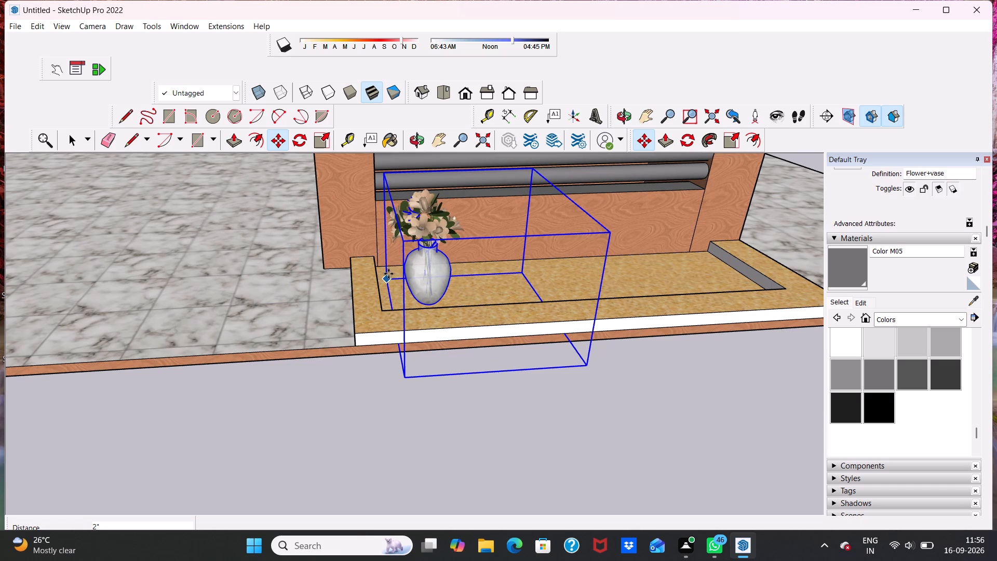
click(388, 274)
key(space)
double_click(277, 384)
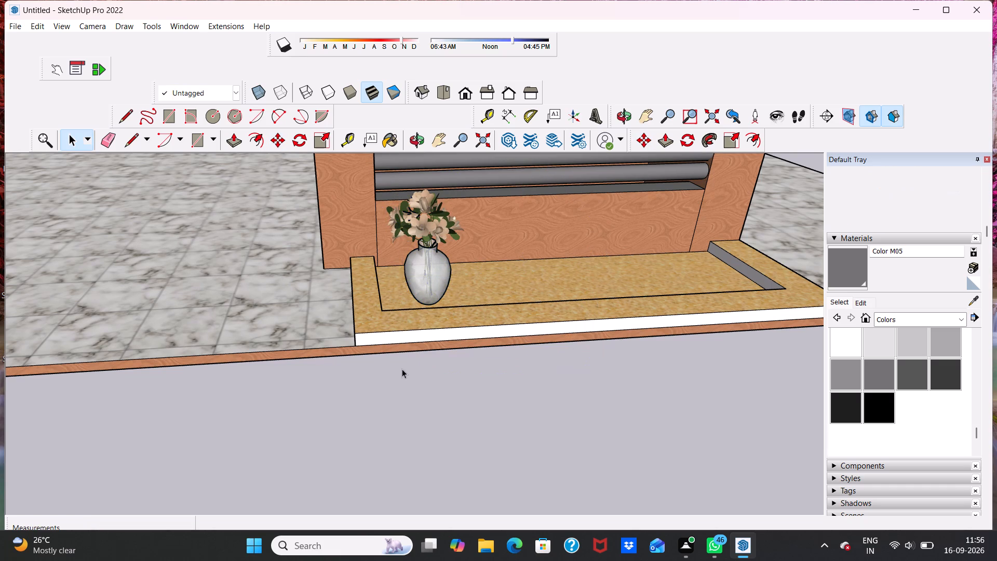
Copy the flower vase about 1' 4 5/16" along the tray in front of the small planter.
scroll(402, 369, down, 4)
middle_drag(403, 327, 369, 316)
click(400, 289)
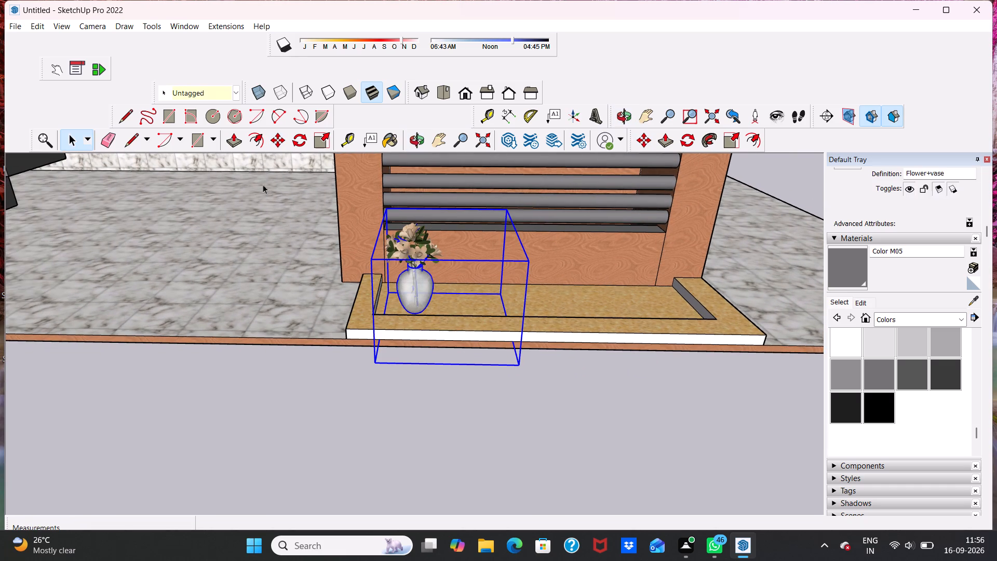
click(281, 136)
click(422, 301)
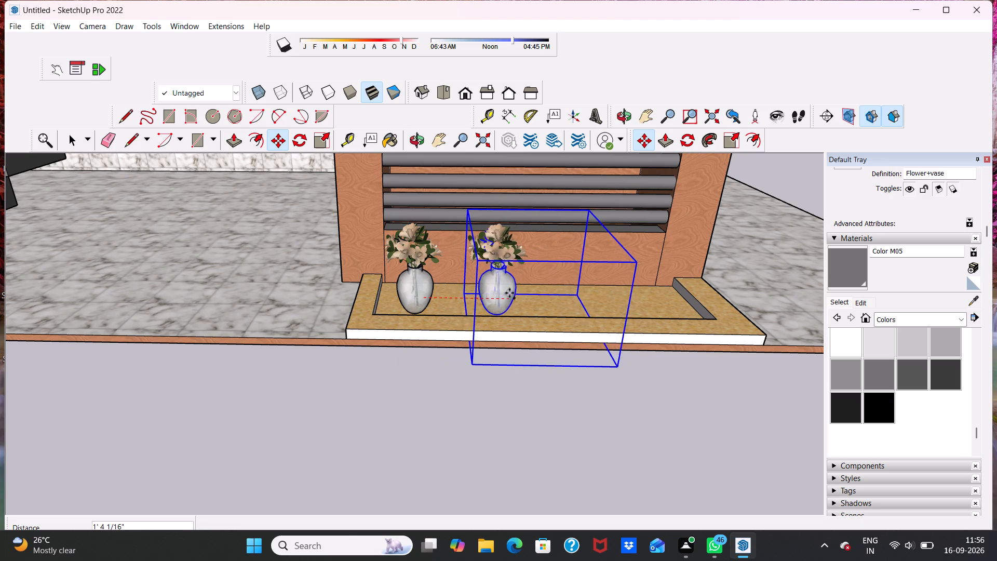
click(510, 298)
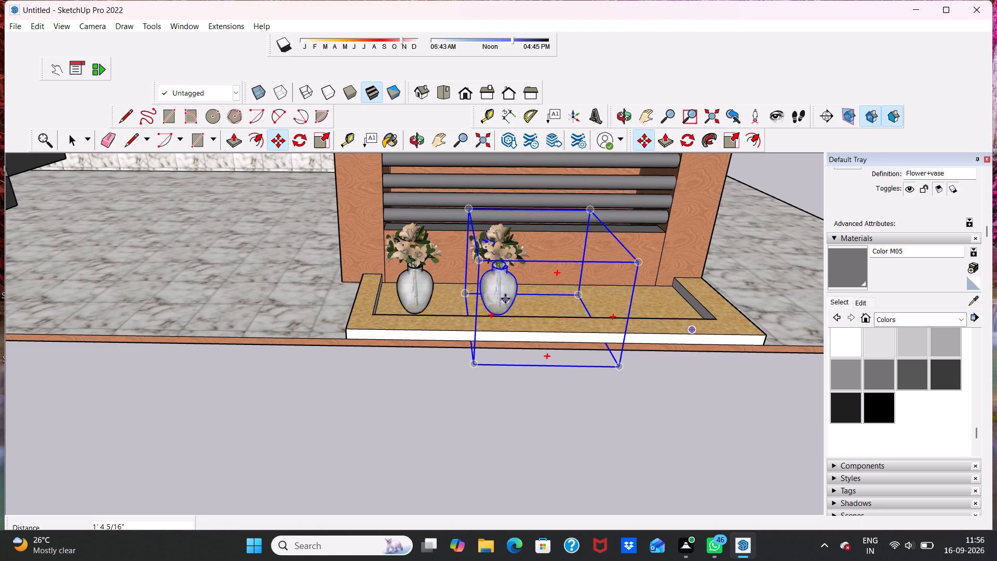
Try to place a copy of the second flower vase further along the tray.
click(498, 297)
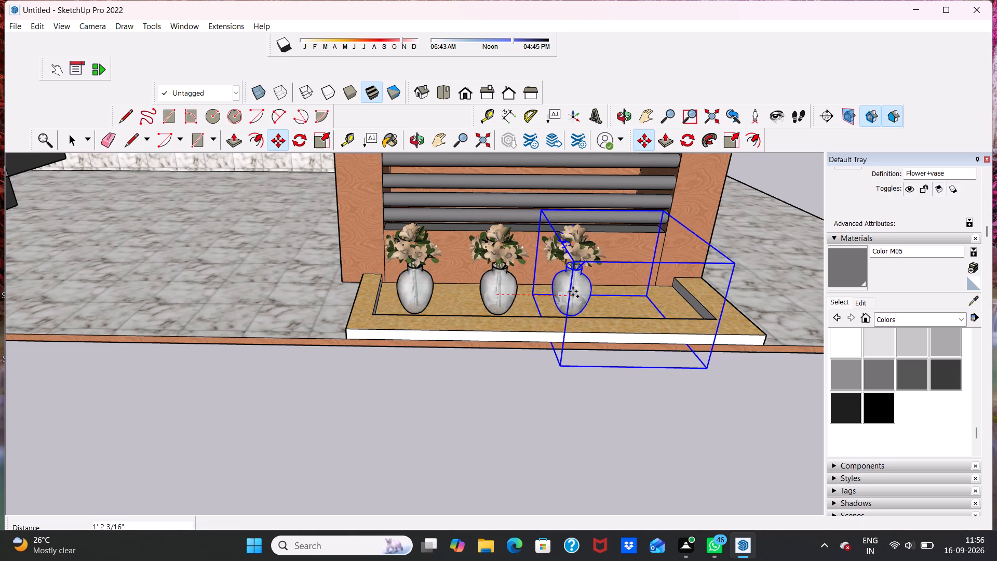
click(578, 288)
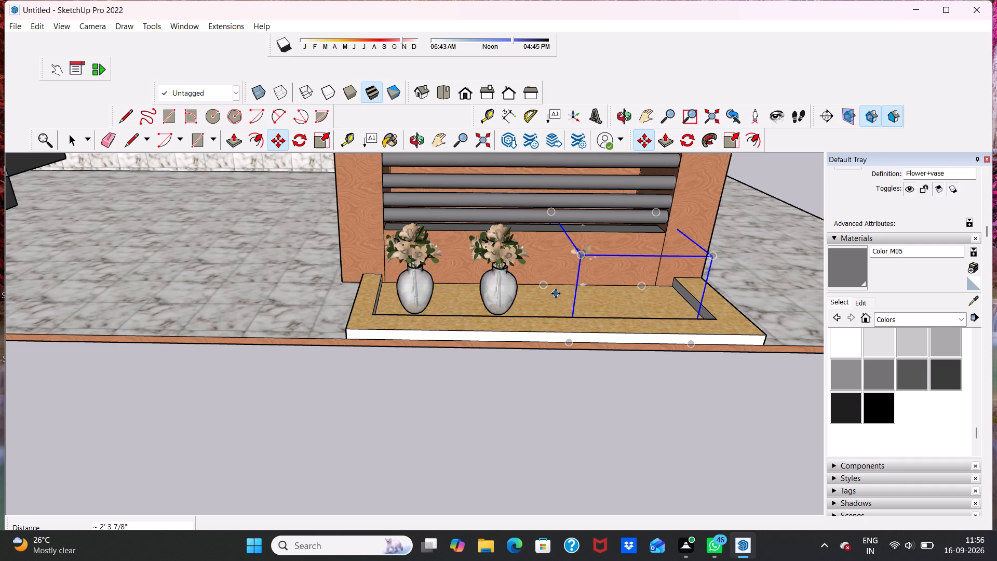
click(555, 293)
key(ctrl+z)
Copy the second flower vase about 1' 5 5/8" further along the tray as the third vase.
click(500, 292)
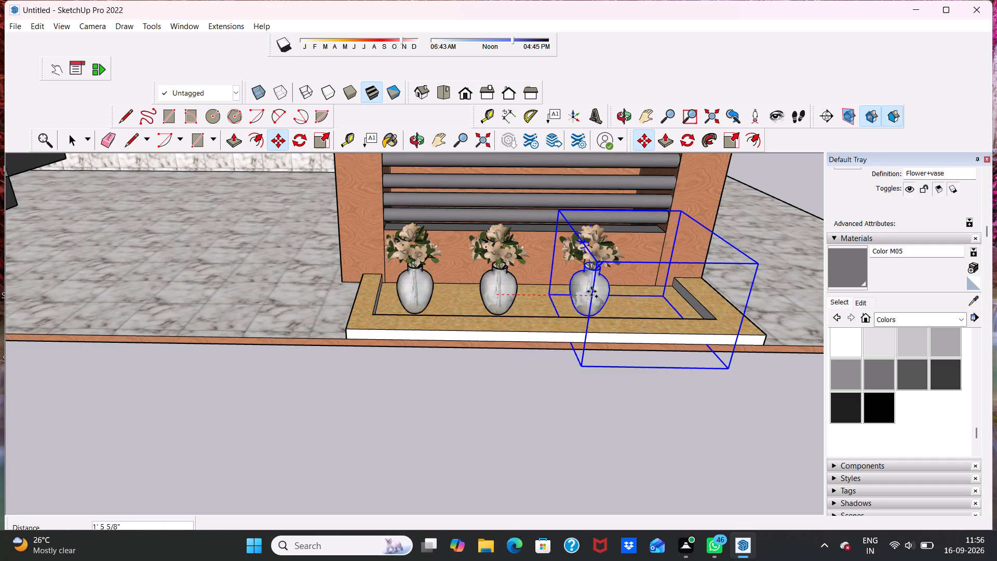
click(591, 290)
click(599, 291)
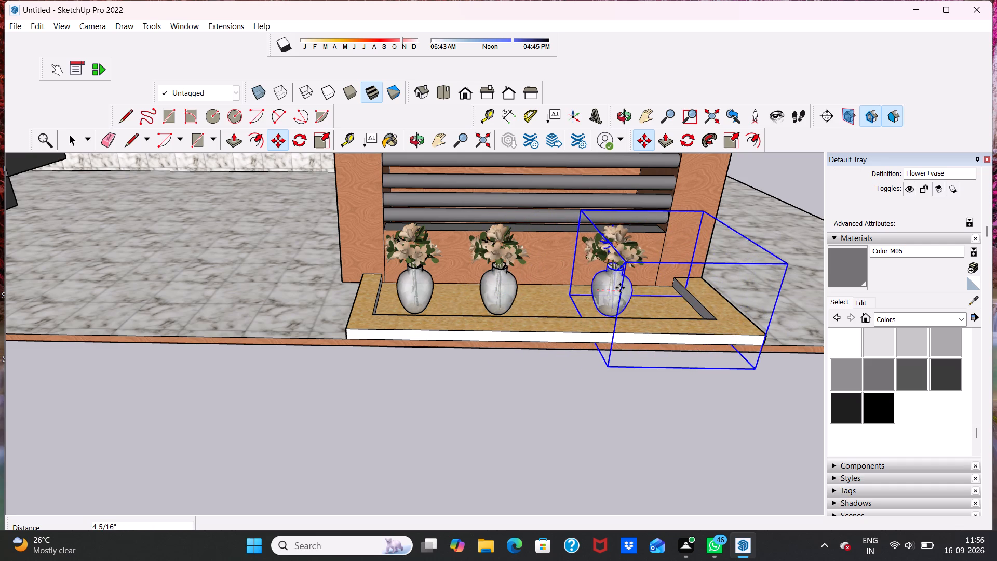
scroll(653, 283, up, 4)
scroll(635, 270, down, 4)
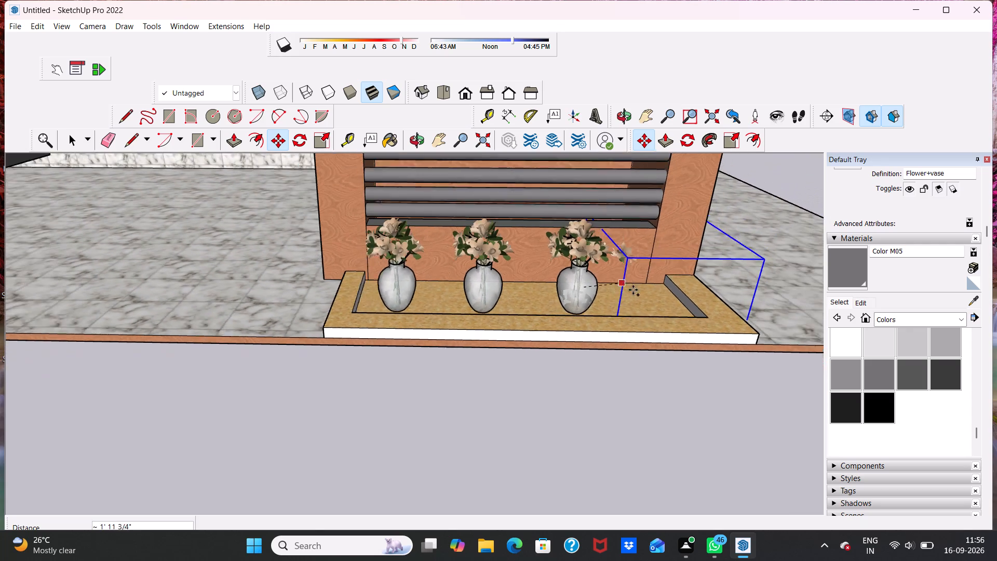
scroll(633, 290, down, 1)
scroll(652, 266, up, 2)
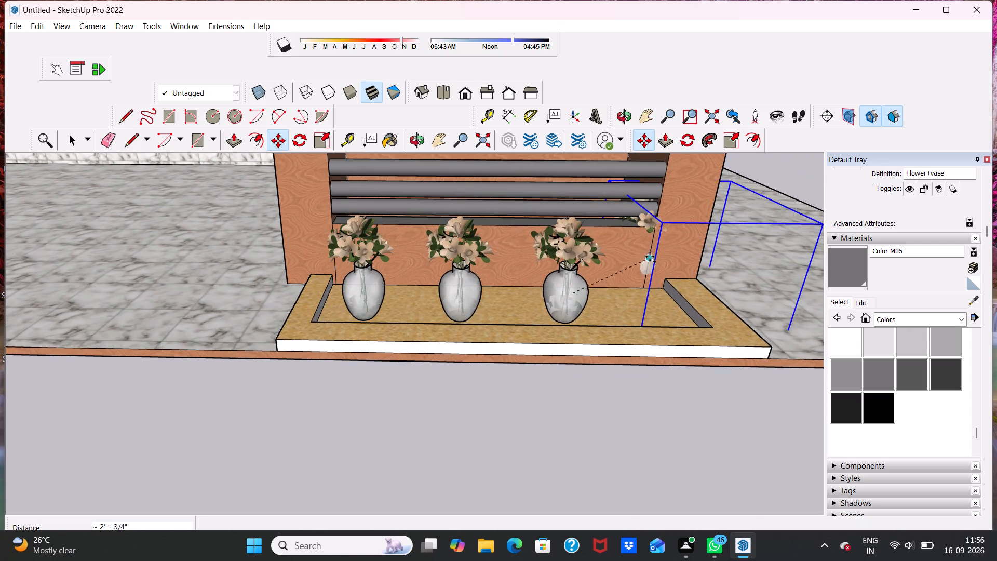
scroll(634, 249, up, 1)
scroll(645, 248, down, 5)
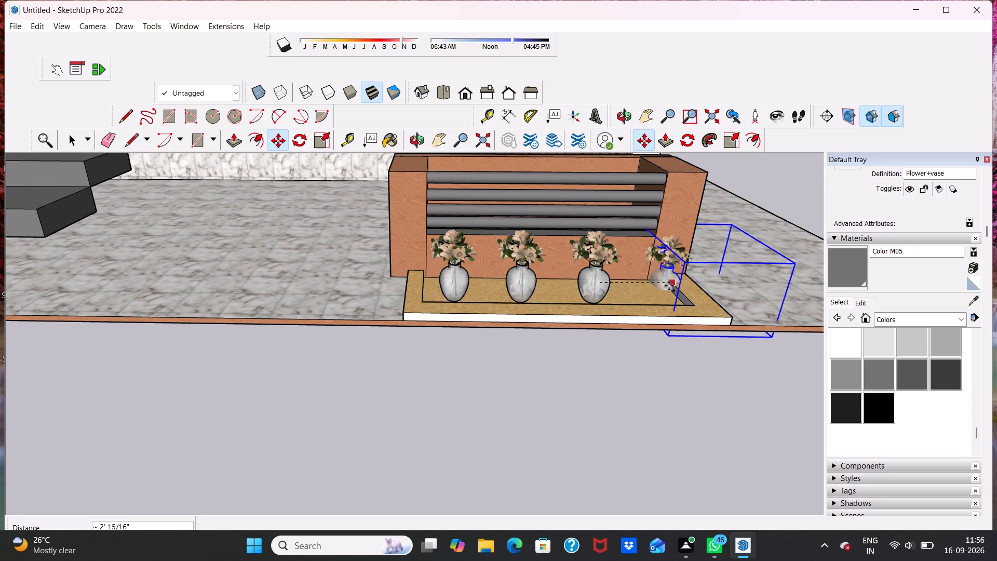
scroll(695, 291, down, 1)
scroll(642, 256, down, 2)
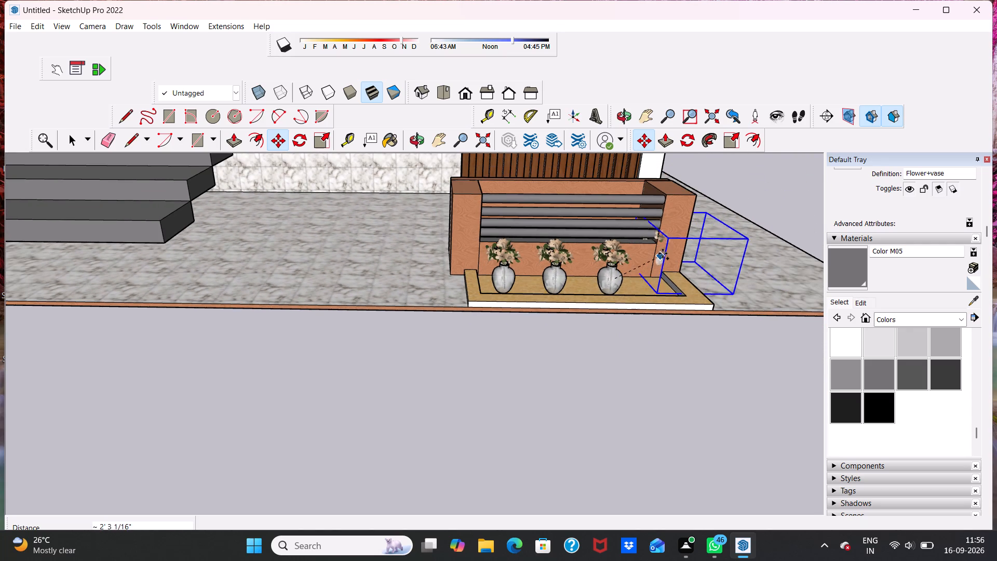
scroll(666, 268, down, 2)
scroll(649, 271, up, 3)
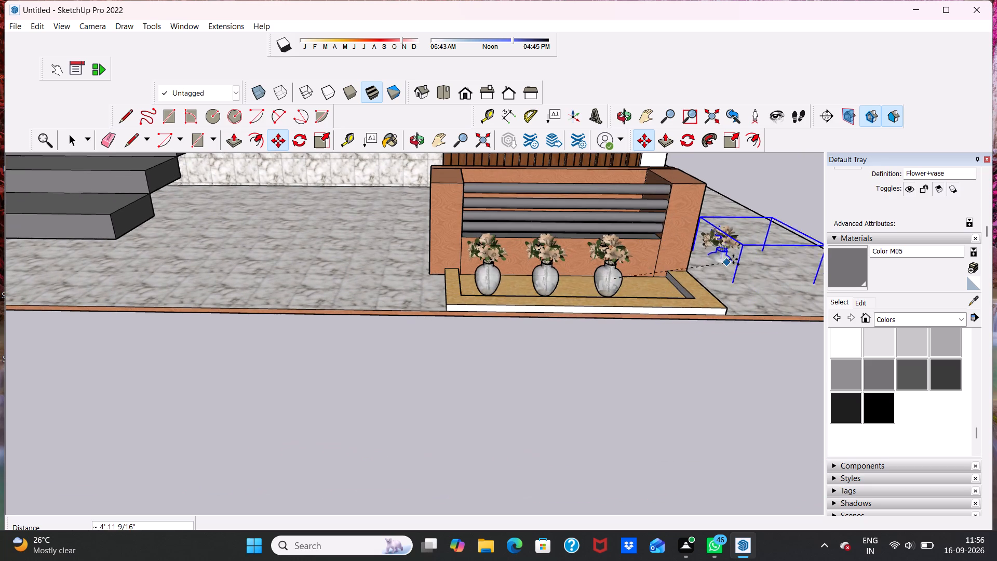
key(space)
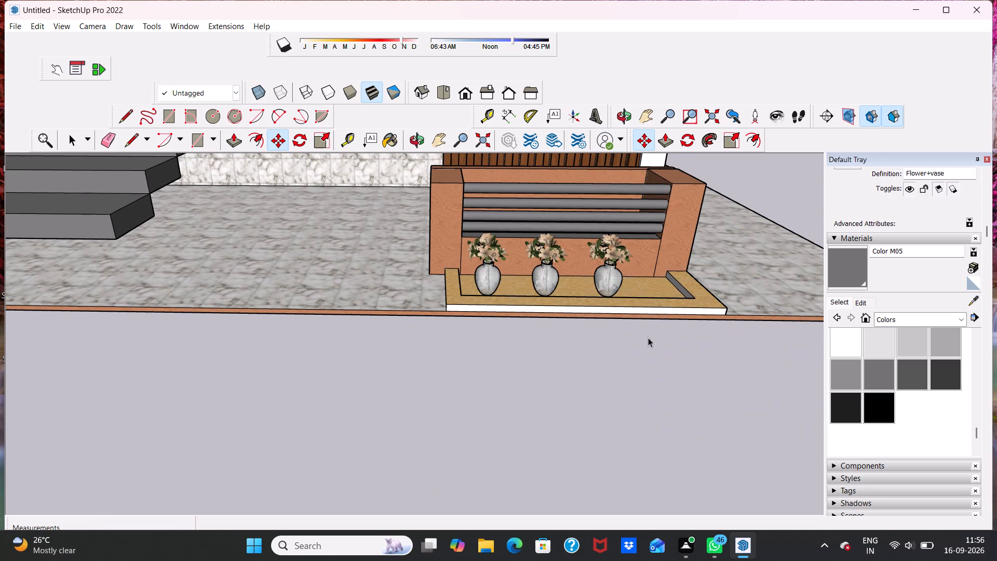
Import the Decorative+Plant model from the Downloads folder.
scroll(591, 270, up, 4)
scroll(592, 269, down, 6)
middle_drag(520, 277, 583, 256)
scroll(573, 249, up, 1)
scroll(513, 240, down, 6)
scroll(206, 204, down, 5)
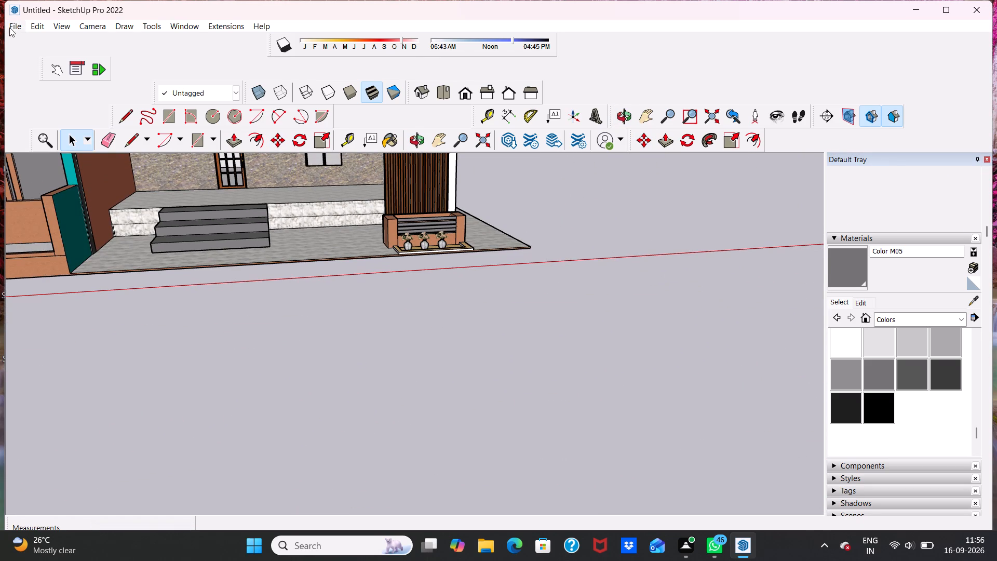
scroll(14, 28, up, 3)
click(14, 28)
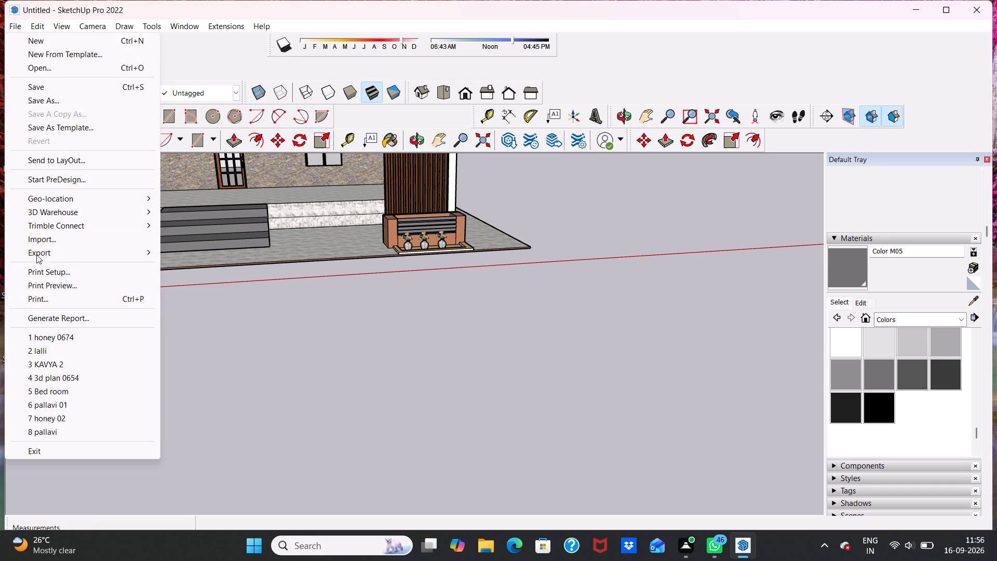
click(41, 241)
scroll(122, 285, down, 2)
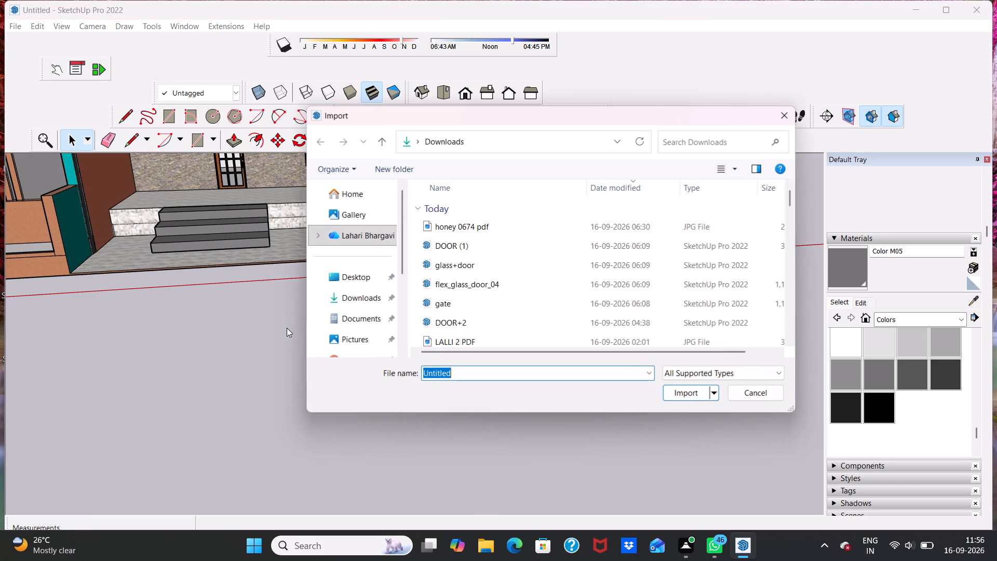
scroll(287, 328, down, 2)
scroll(494, 328, up, 4)
scroll(487, 247, down, 4)
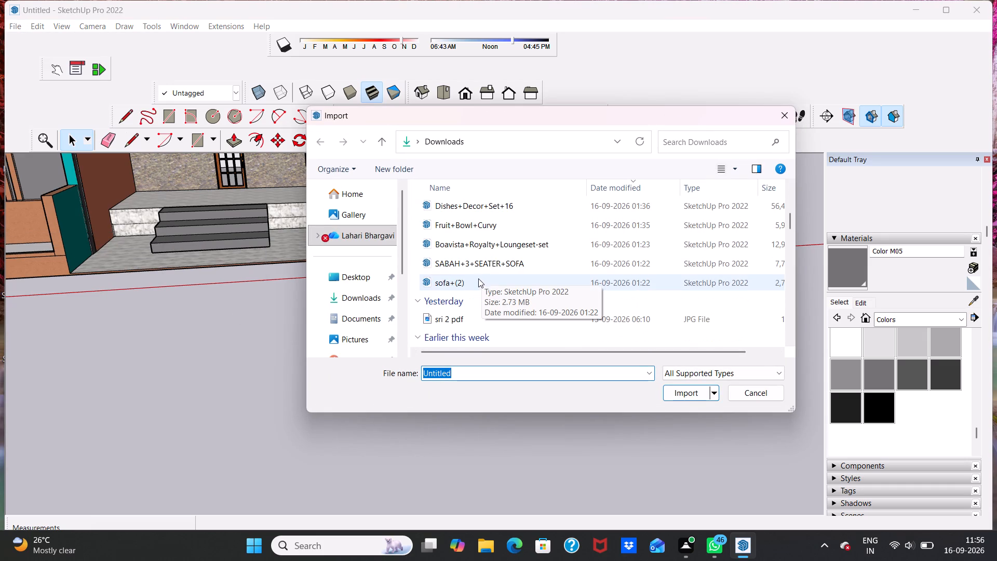
scroll(470, 287, down, 2)
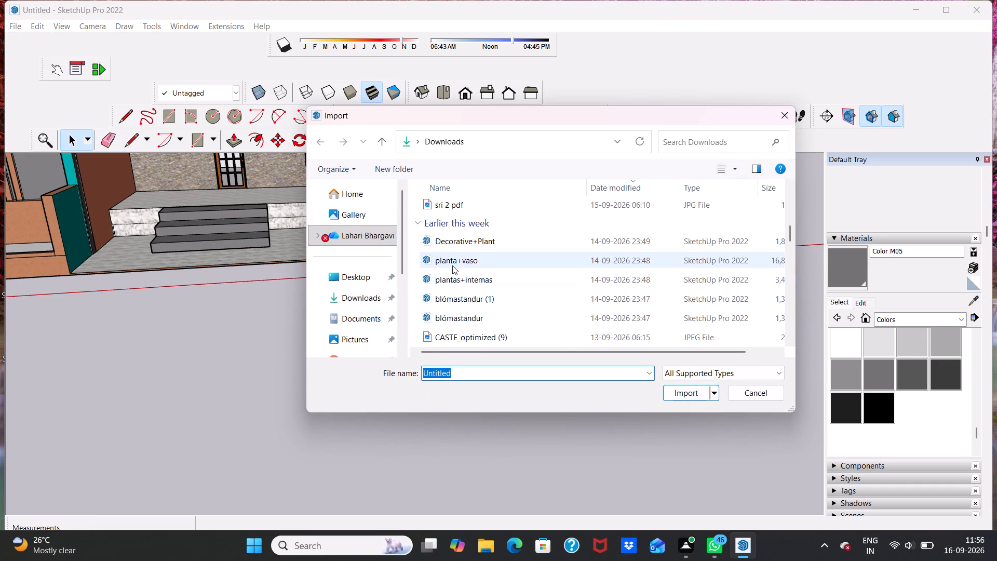
click(458, 243)
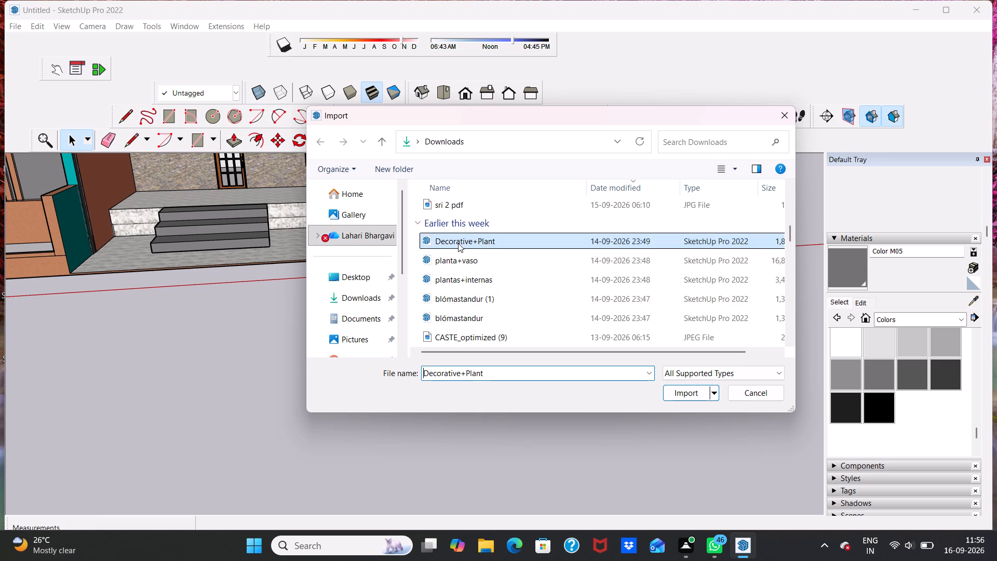
click(681, 392)
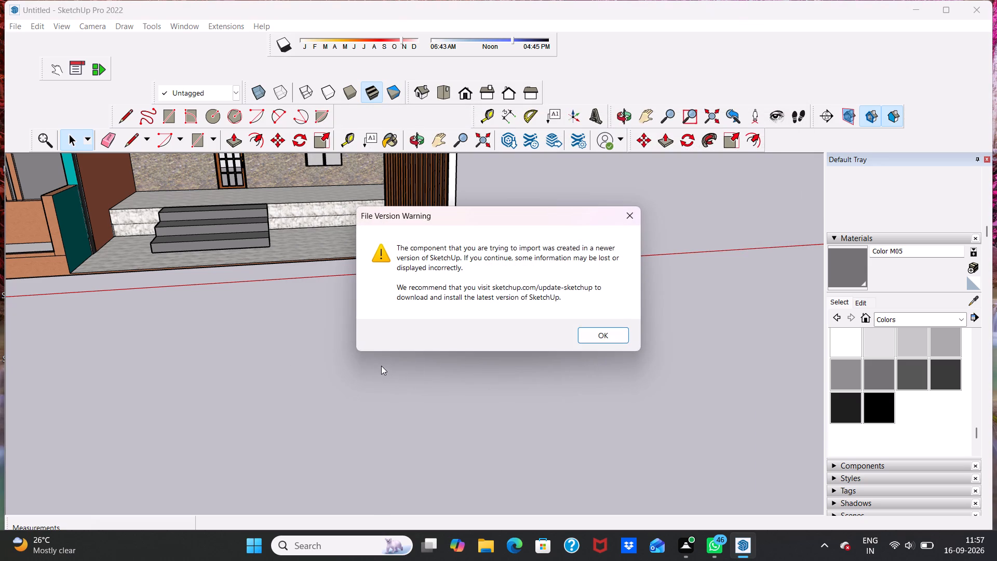
click(616, 328)
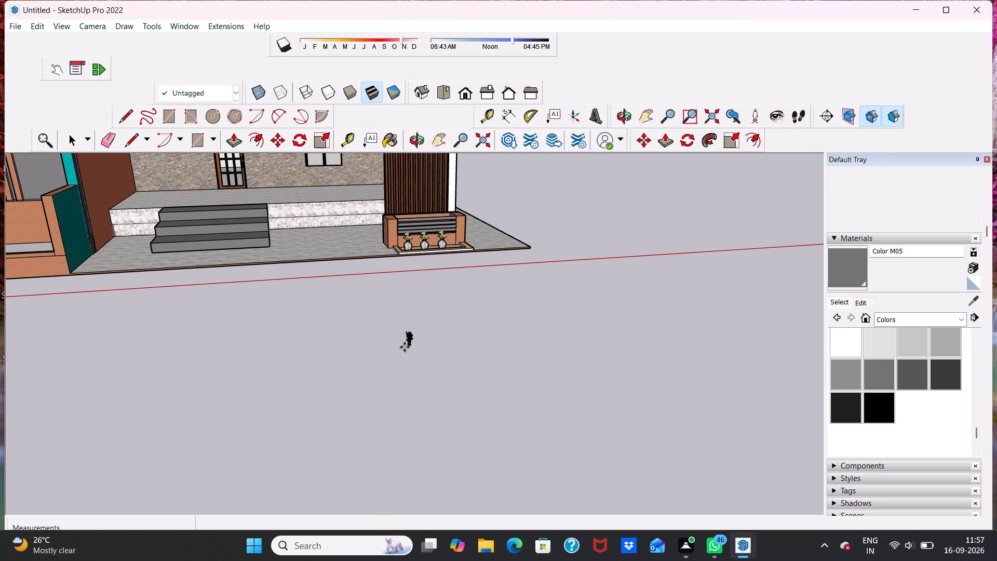
Place the imported Decorative Plant on the open ground in front of the house.
scroll(372, 347, up, 4)
scroll(369, 353, up, 20)
scroll(369, 353, up, 1)
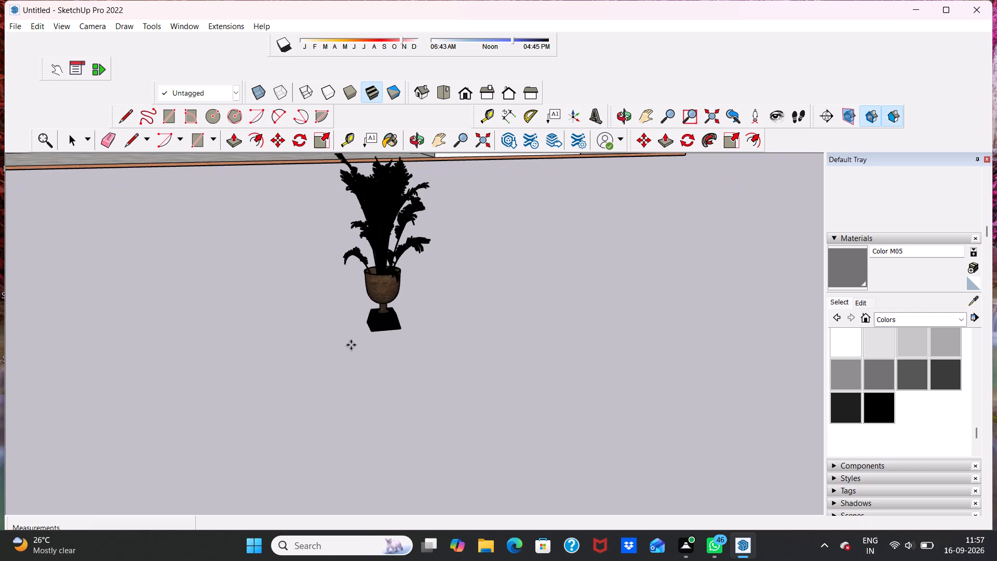
click(355, 344)
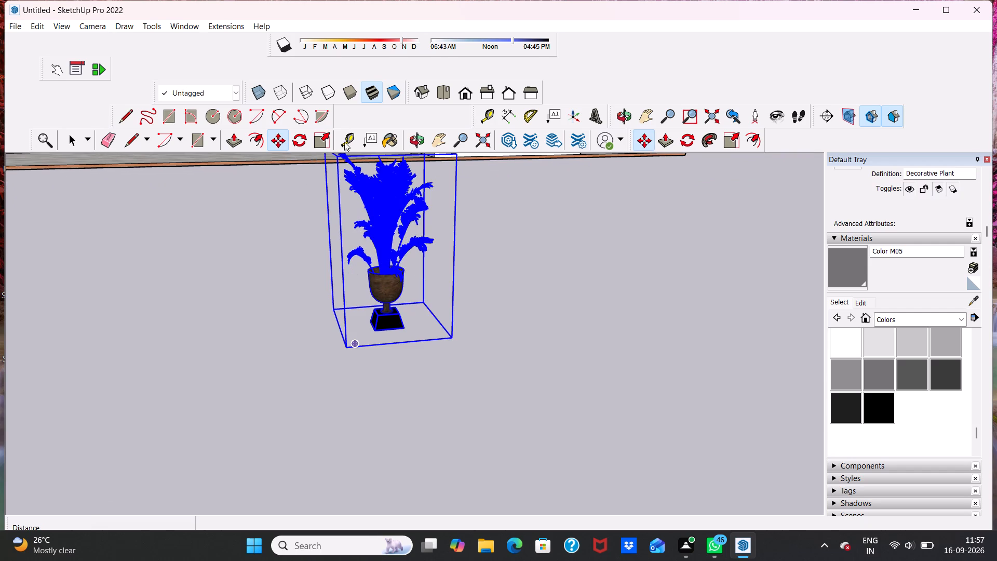
Scale the Decorative Plant up uniformly by about 1.69, and again by about 1.10.
click(317, 139)
scroll(328, 226, down, 6)
scroll(396, 297, down, 2)
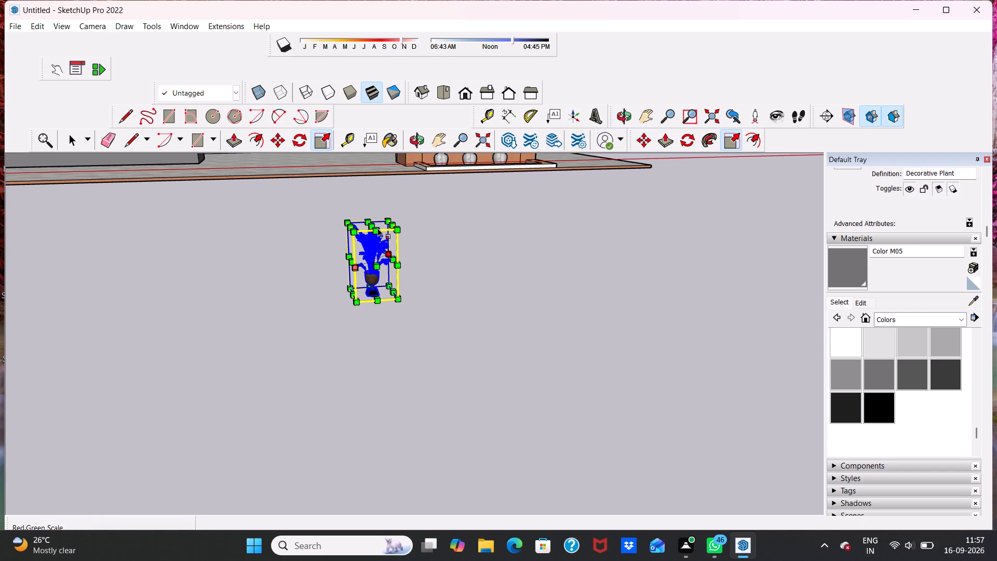
drag(395, 229, 418, 168)
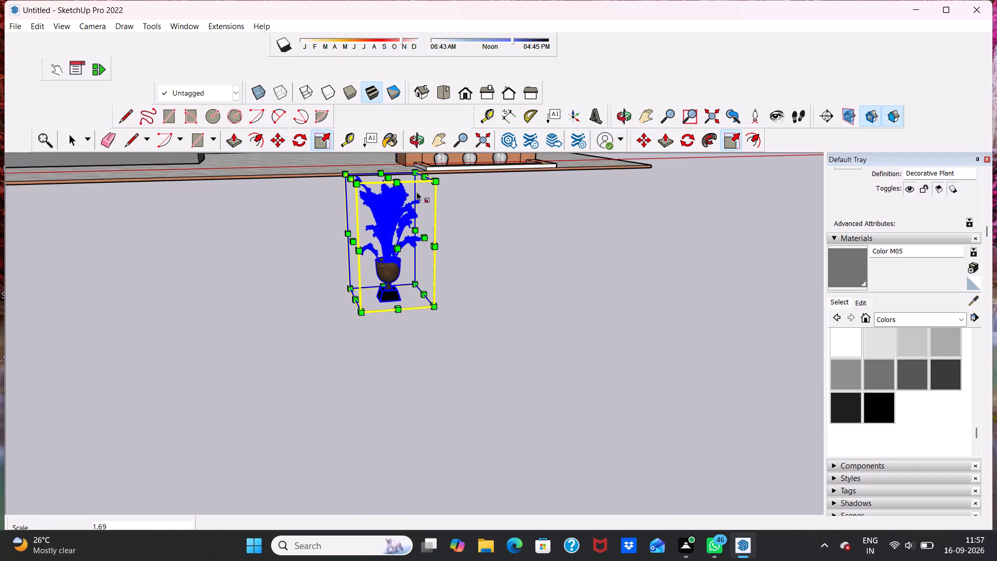
scroll(408, 220, up, 4)
scroll(386, 274, down, 4)
middle_drag(386, 275, 231, 348)
scroll(368, 297, up, 1)
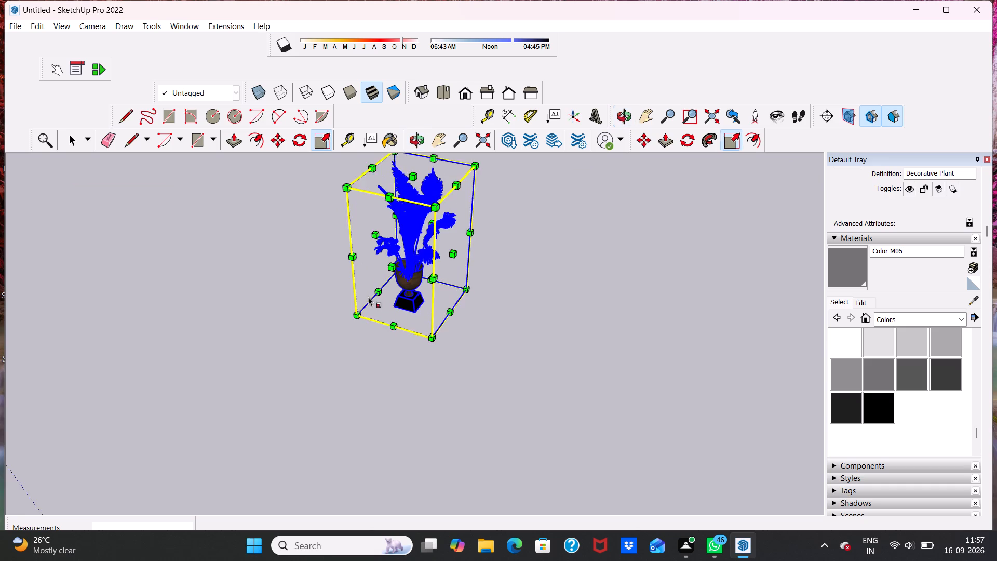
middle_drag(370, 297, 443, 230)
scroll(446, 228, up, 1)
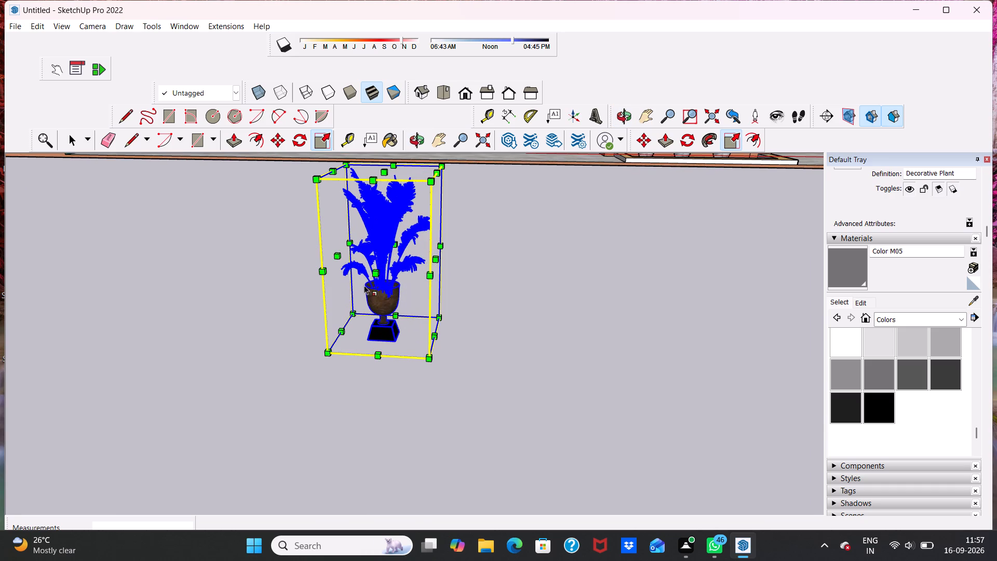
scroll(325, 197, up, 1)
drag(316, 176, 277, 157)
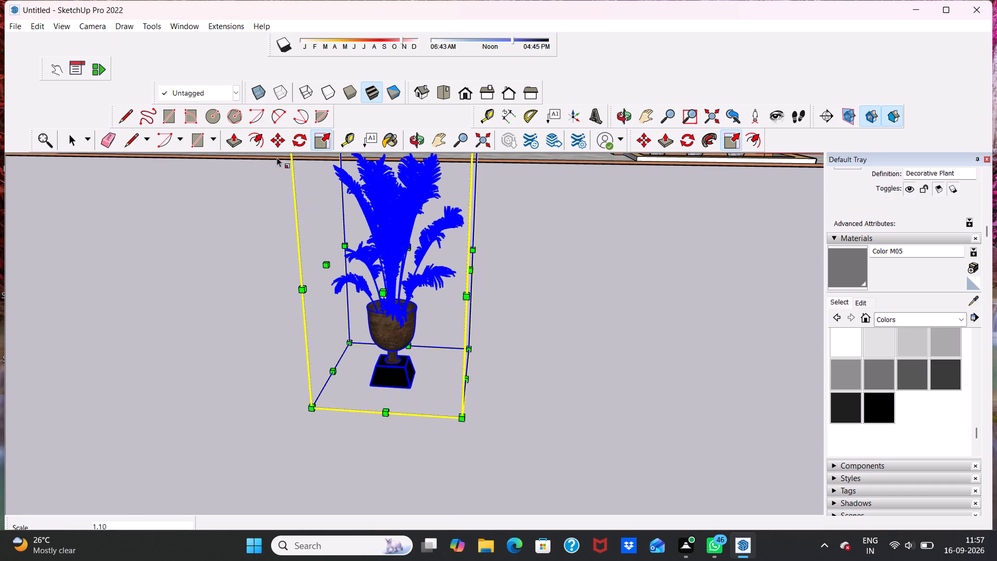
scroll(347, 244, down, 1)
double_click(553, 313)
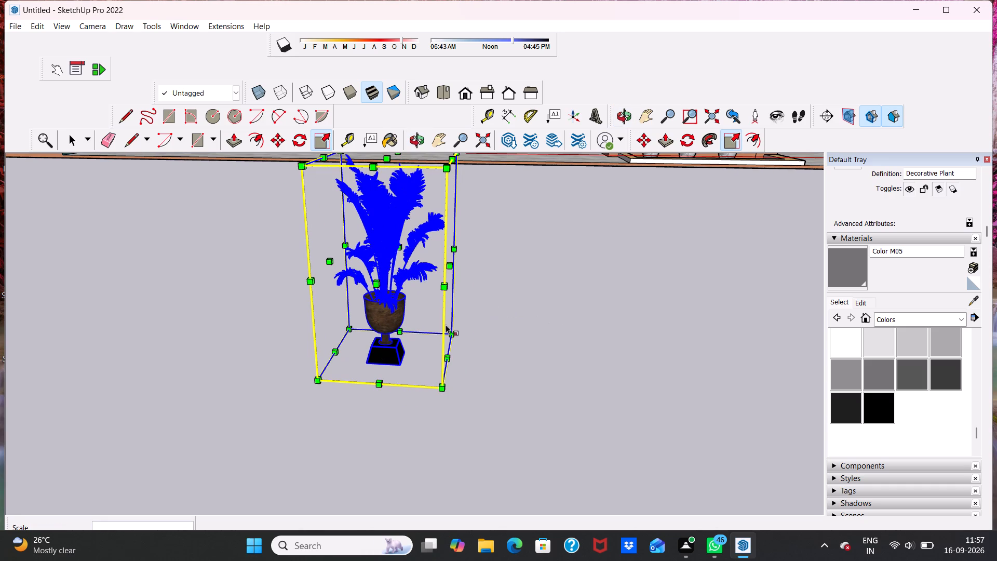
Widen the Decorative Plant slightly by stretching it outward on both of its sides.
drag(447, 283, 477, 281)
scroll(366, 270, up, 3)
drag(300, 277, 286, 276)
key(space)
click(629, 367)
click(626, 365)
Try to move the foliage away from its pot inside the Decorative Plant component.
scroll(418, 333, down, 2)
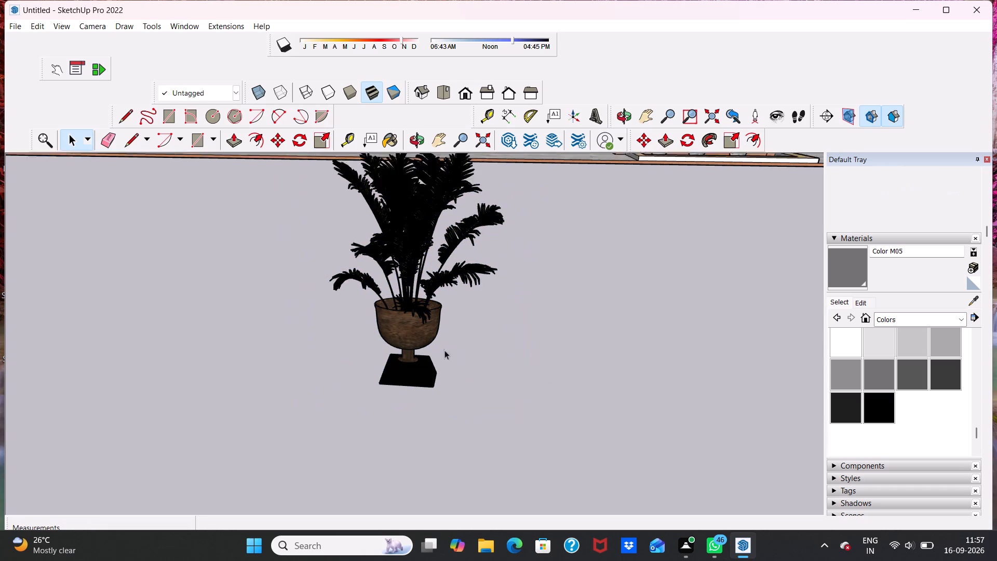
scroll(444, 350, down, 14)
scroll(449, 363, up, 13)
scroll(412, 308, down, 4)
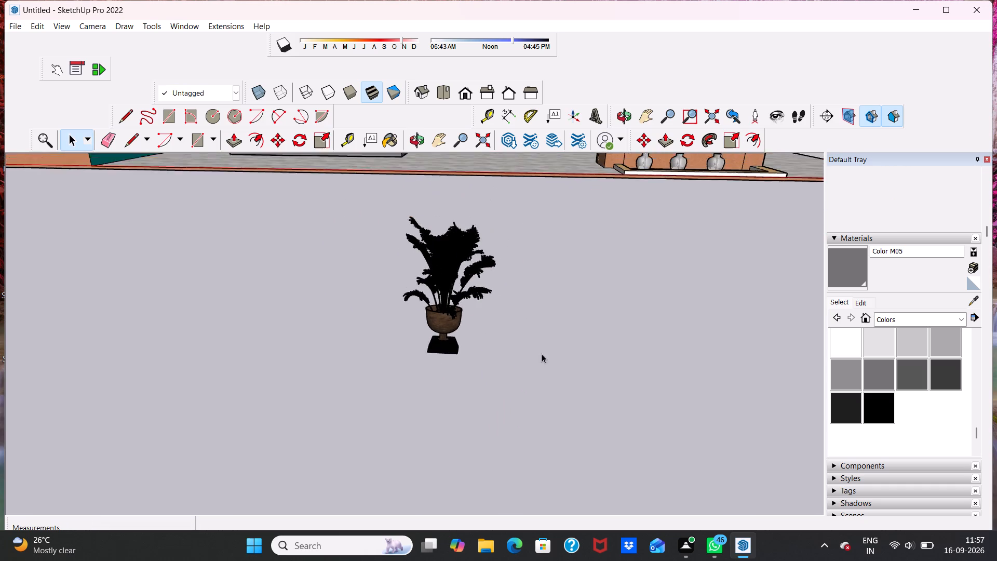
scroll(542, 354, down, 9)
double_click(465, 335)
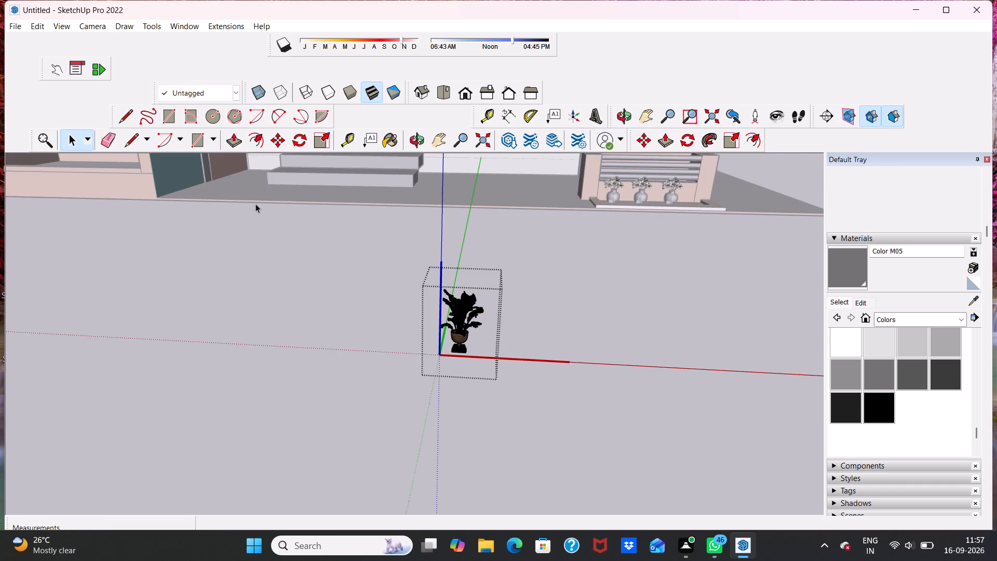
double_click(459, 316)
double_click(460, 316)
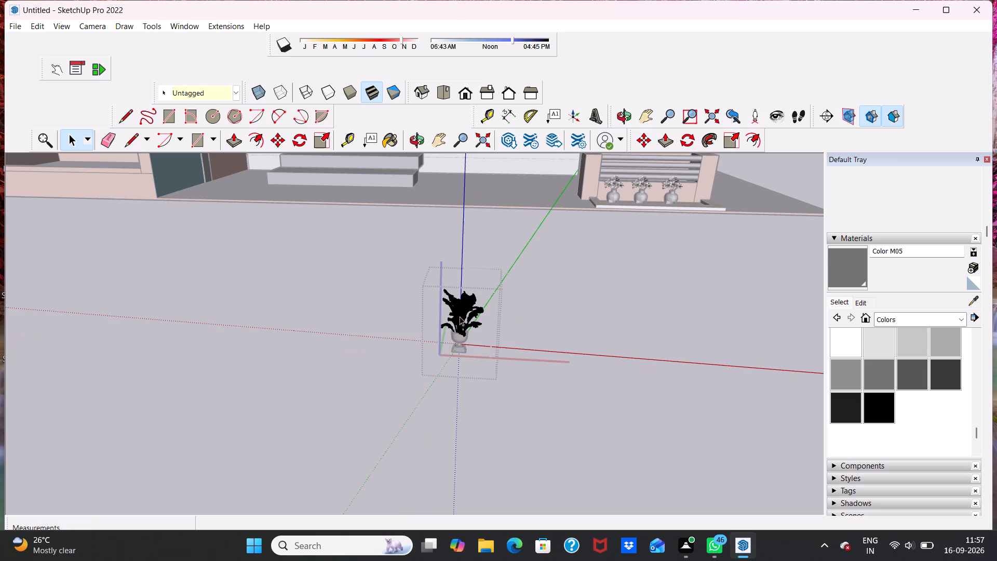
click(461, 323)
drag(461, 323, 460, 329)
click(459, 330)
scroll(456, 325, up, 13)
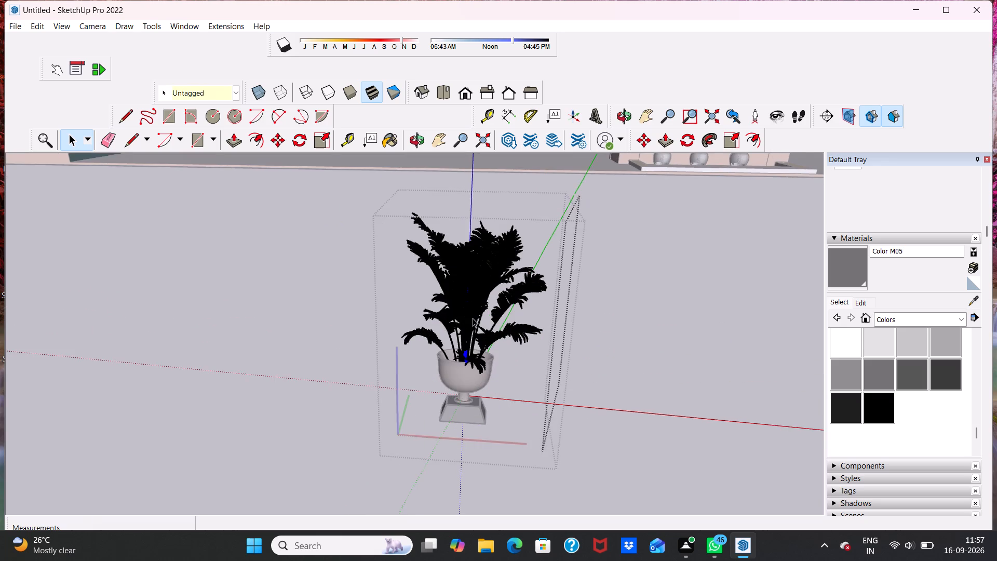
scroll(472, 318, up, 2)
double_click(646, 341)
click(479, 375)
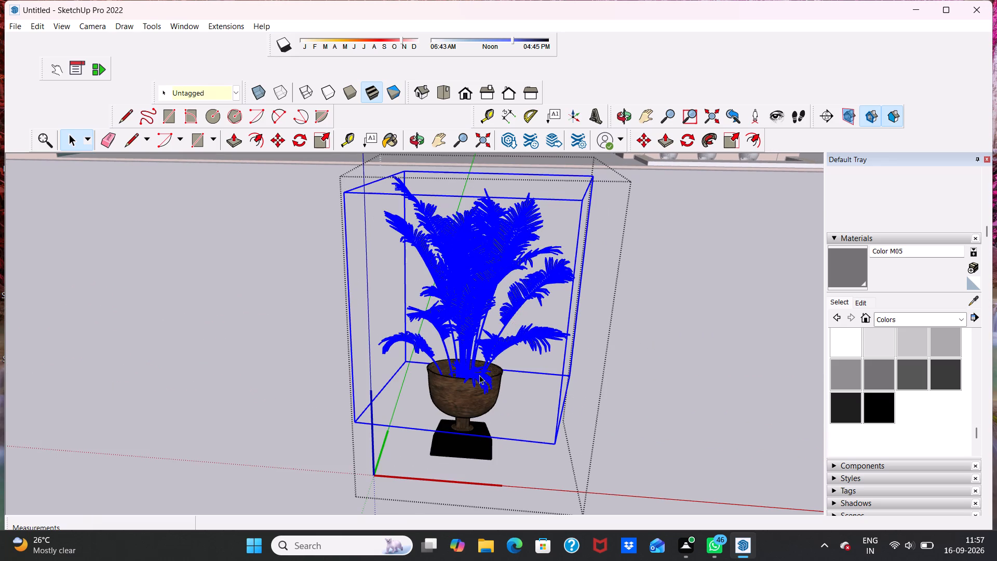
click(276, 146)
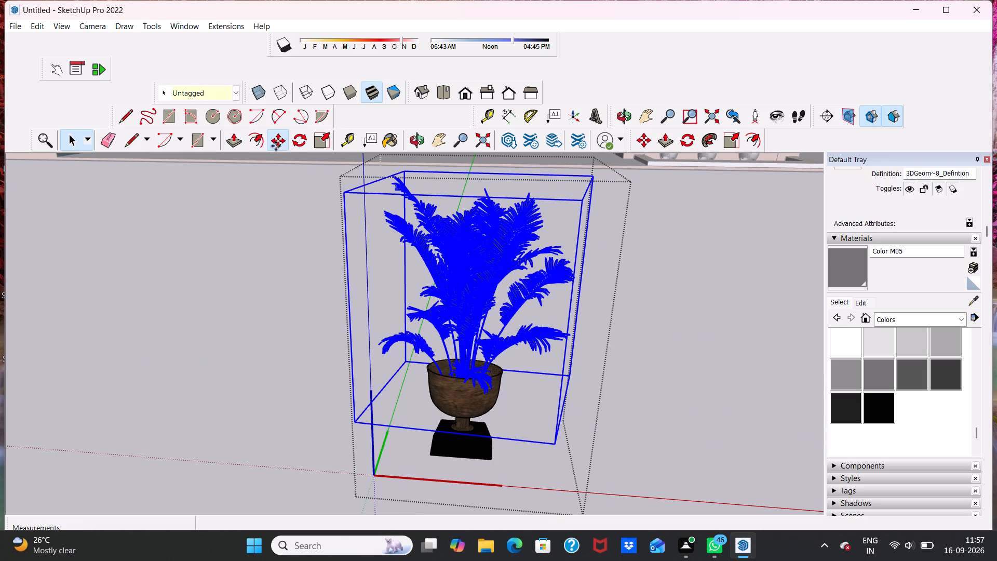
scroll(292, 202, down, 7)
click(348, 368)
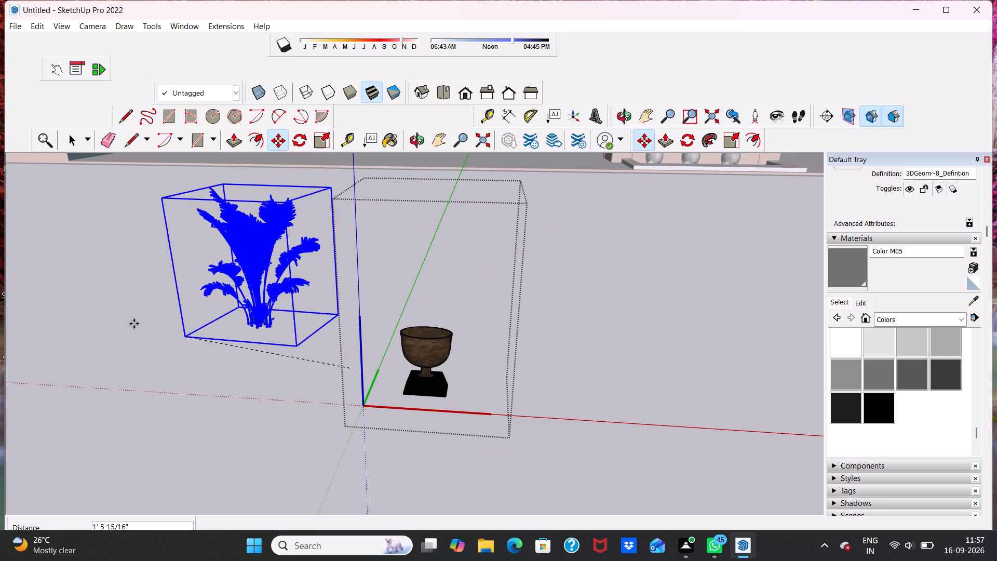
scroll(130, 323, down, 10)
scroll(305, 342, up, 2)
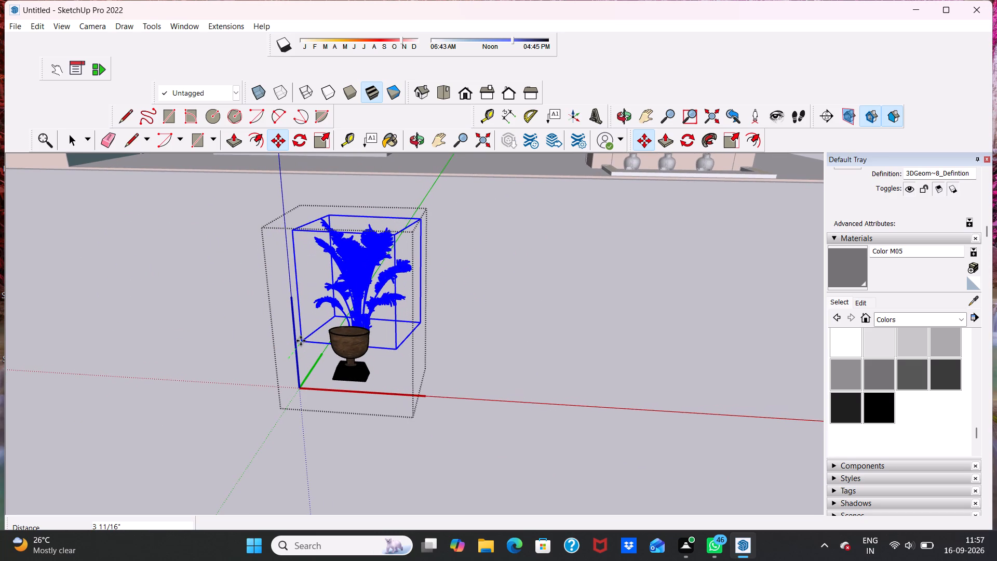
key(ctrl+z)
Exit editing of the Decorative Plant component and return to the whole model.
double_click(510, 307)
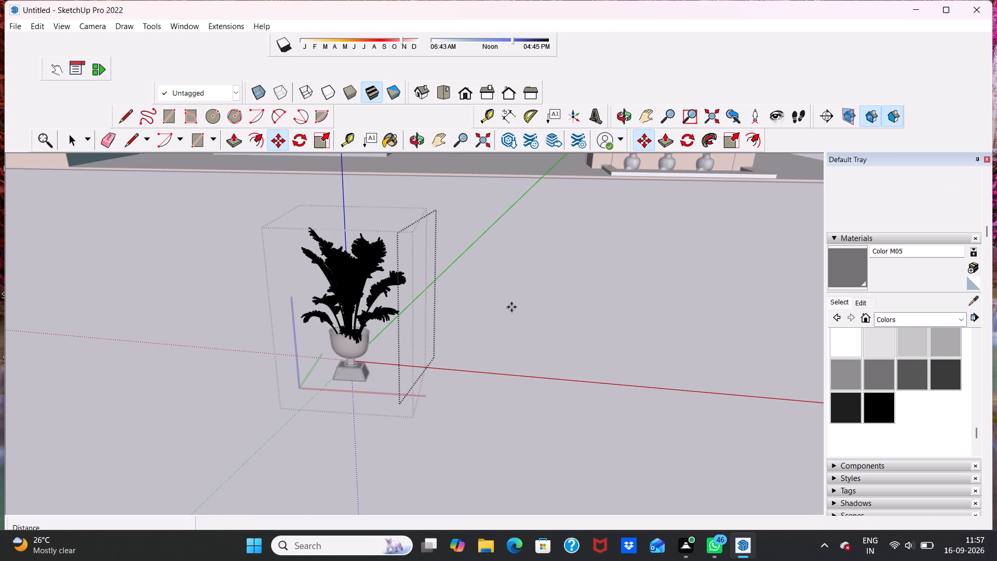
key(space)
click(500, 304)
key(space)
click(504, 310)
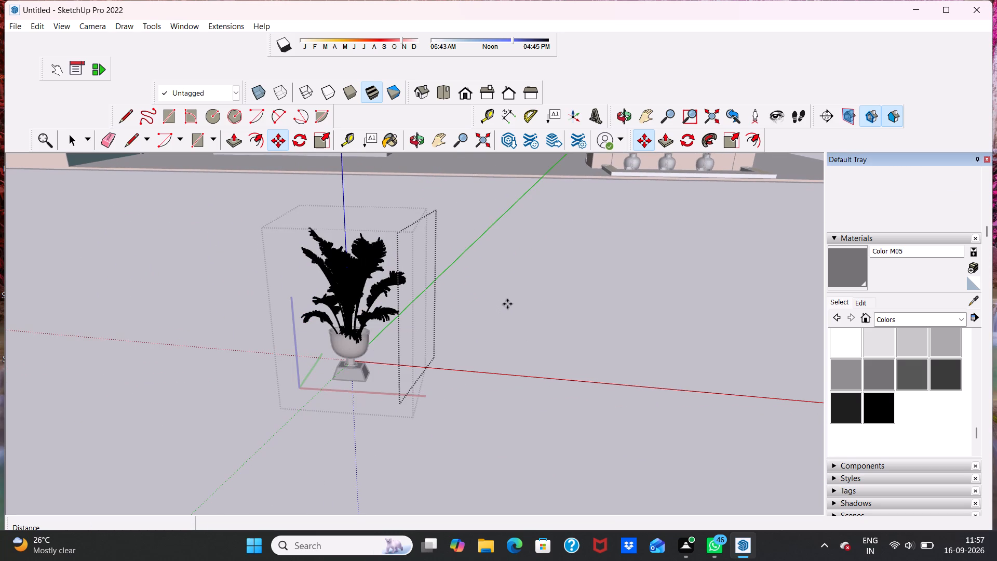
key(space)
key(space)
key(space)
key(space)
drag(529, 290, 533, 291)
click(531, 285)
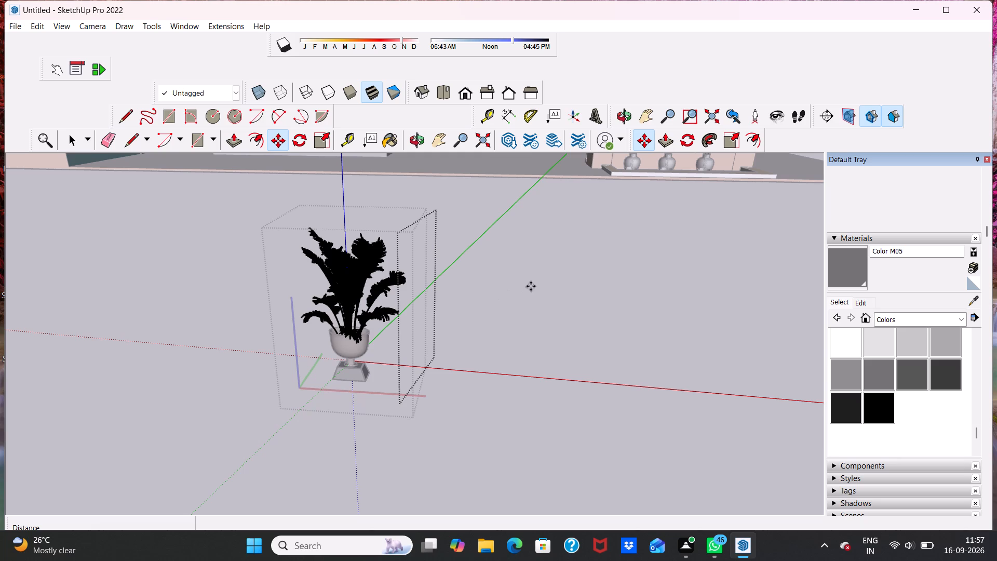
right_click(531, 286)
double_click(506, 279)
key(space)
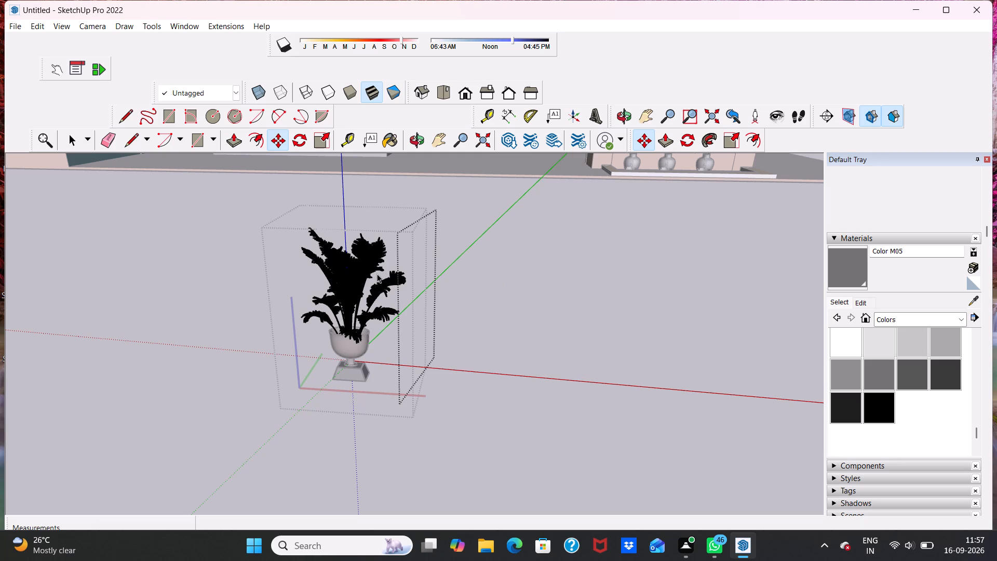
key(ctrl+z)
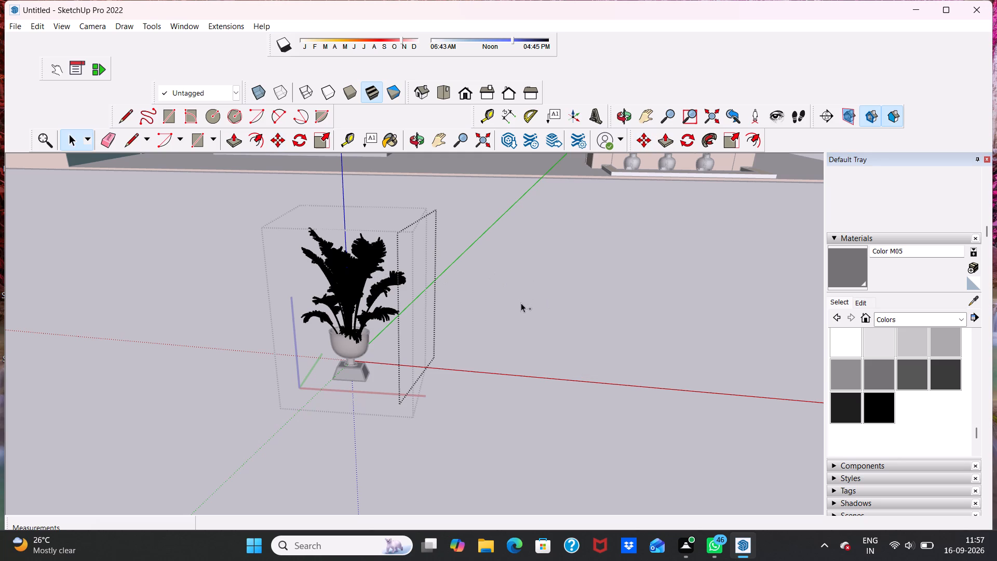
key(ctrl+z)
Move the Decorative Plant about 30' 11 9/16" onto the grey floor of the wooden planter box beside the teal wall.
click(358, 317)
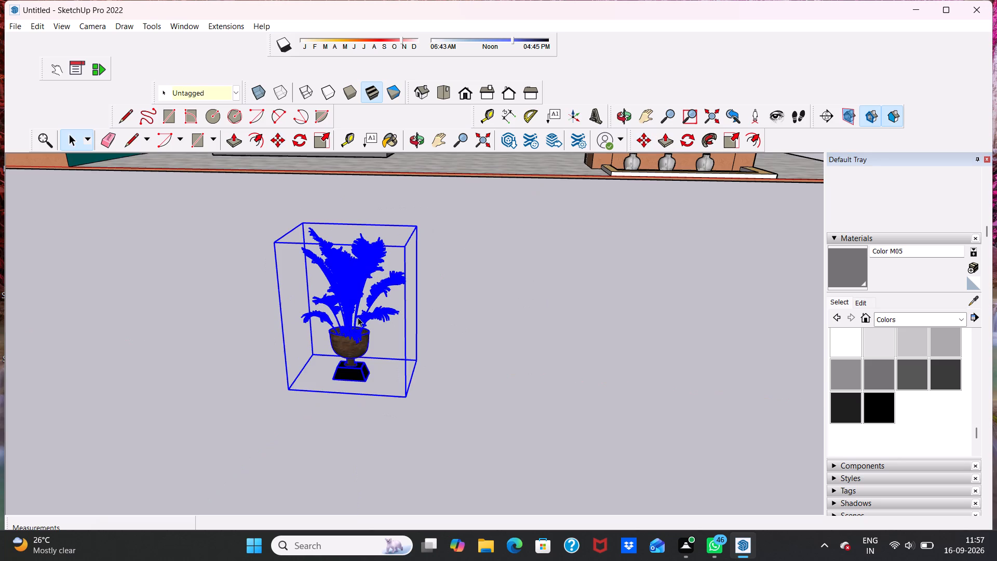
click(282, 142)
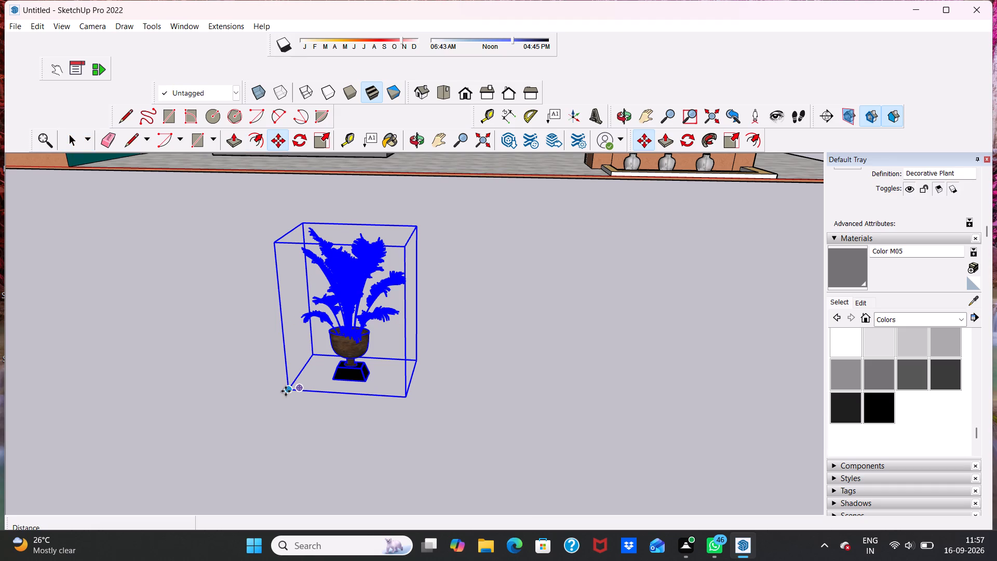
click(286, 391)
scroll(155, 364, down, 18)
scroll(65, 277, up, 2)
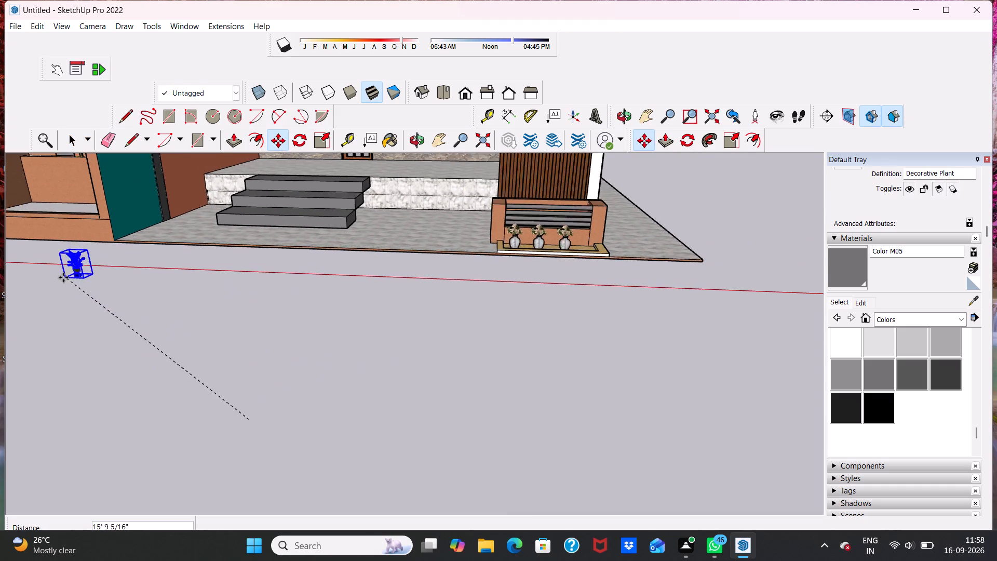
scroll(63, 277, up, 3)
scroll(63, 277, down, 7)
scroll(44, 247, up, 10)
scroll(110, 208, up, 2)
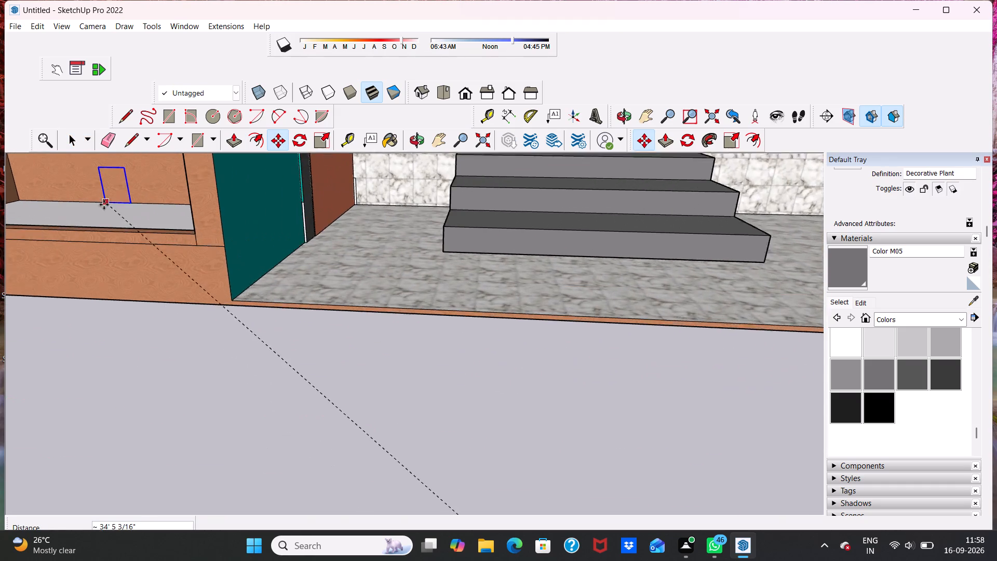
scroll(104, 205, up, 3)
click(111, 228)
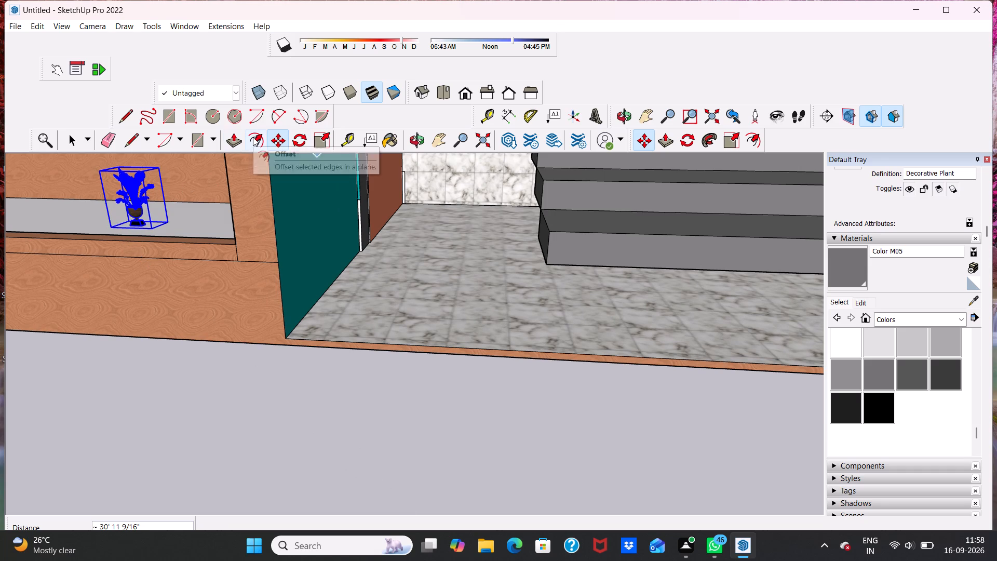
Scale the Decorative Plant in the planter box up uniformly by about 1.5.
click(324, 135)
scroll(143, 226, down, 9)
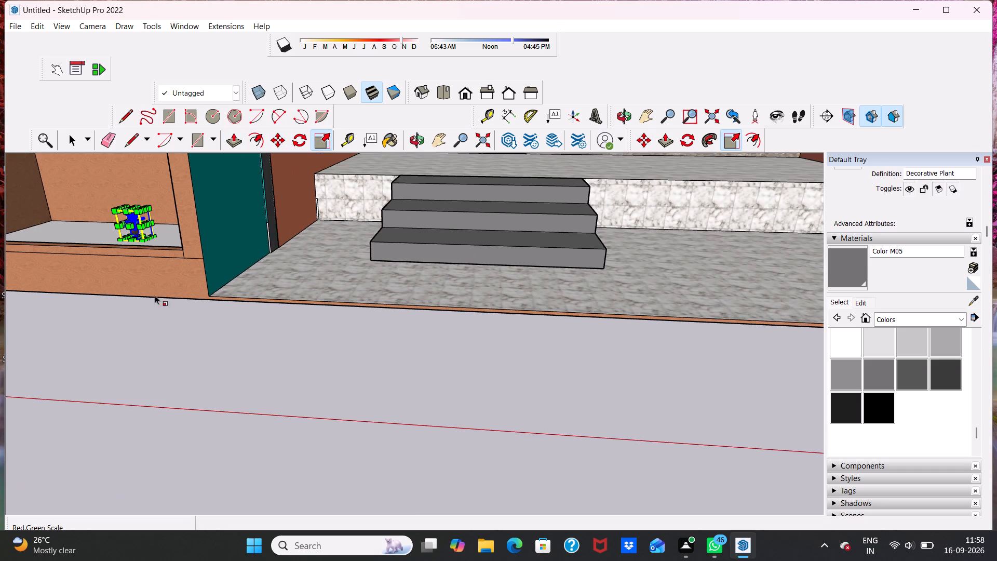
scroll(141, 268, up, 5)
scroll(129, 151, up, 5)
scroll(145, 192, up, 2)
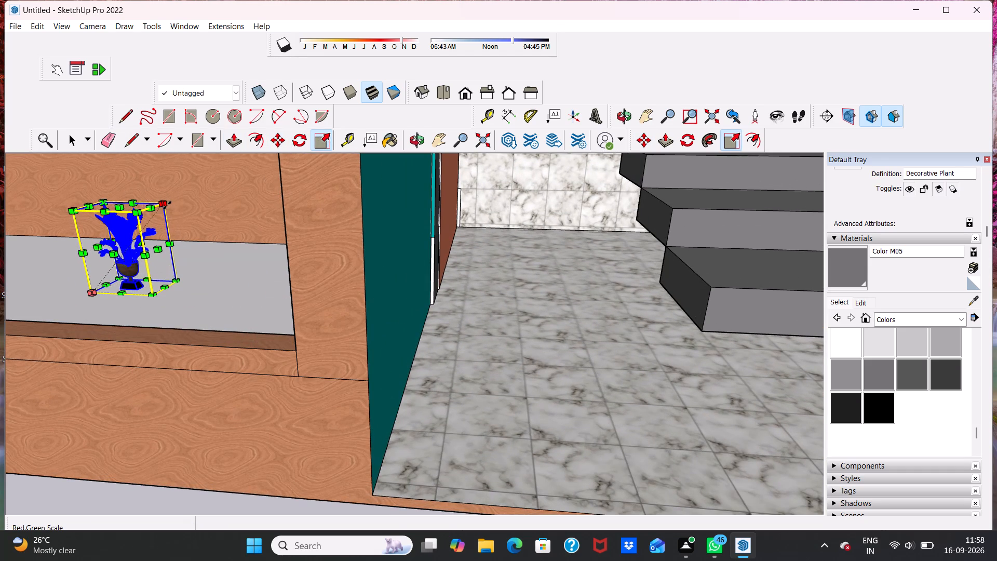
drag(167, 205, 259, 110)
scroll(95, 219, down, 6)
scroll(148, 229, up, 5)
click(220, 145)
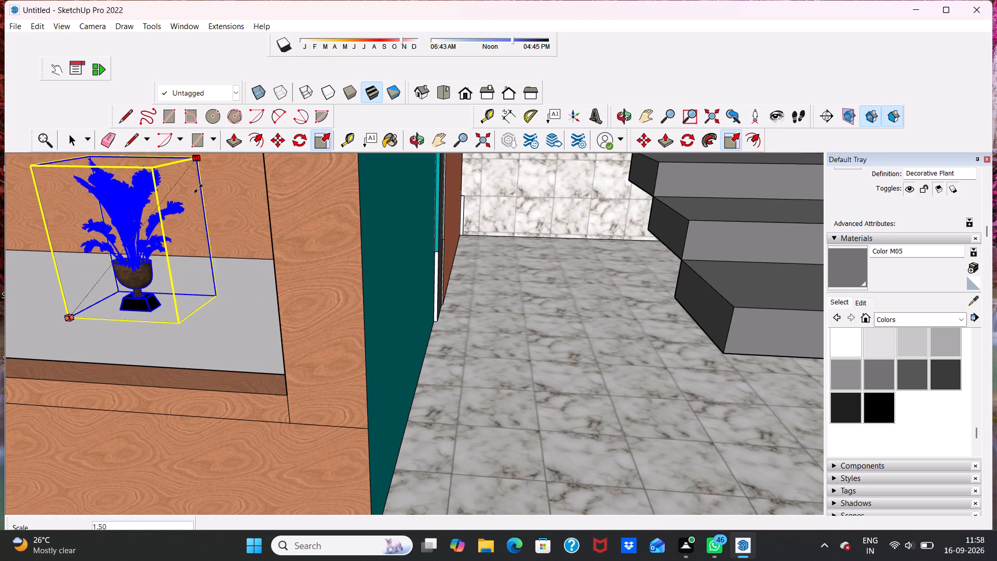
scroll(180, 241, down, 5)
scroll(237, 212, up, 4)
click(225, 198)
scroll(226, 209, down, 10)
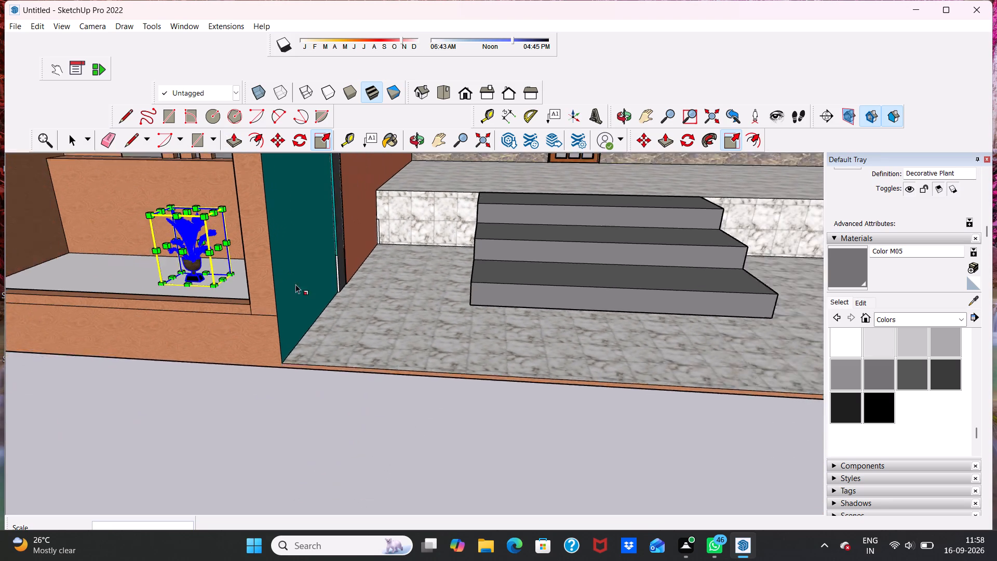
Enlarge the Decorative Plant in the planter box uniformly by a further factor of about 1.70.
scroll(295, 284, down, 1)
middle_drag(142, 279, 251, 236)
scroll(250, 241, up, 3)
middle_drag(331, 194, 282, 281)
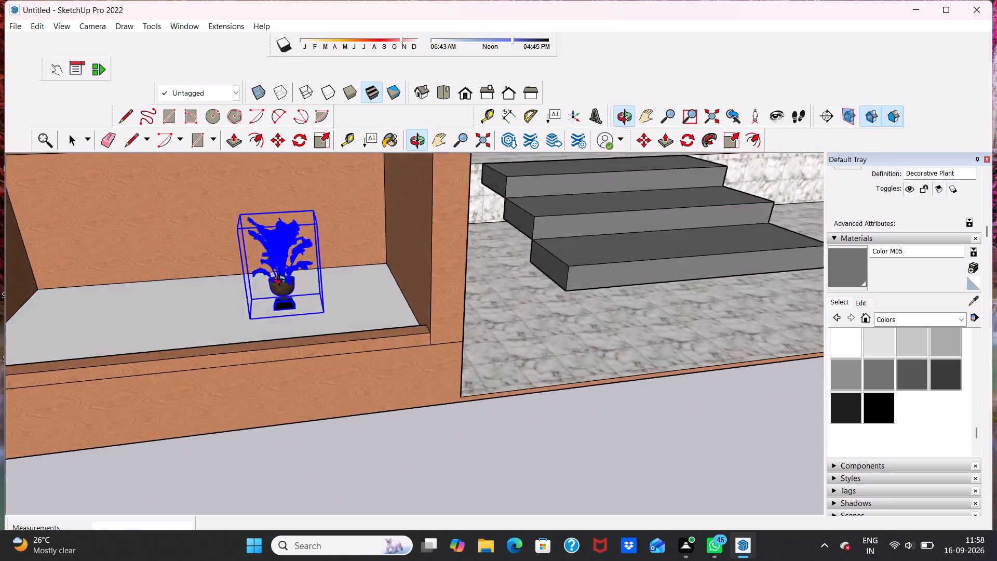
middle_drag(282, 281, 274, 290)
scroll(274, 290, up, 5)
drag(297, 213, 348, 159)
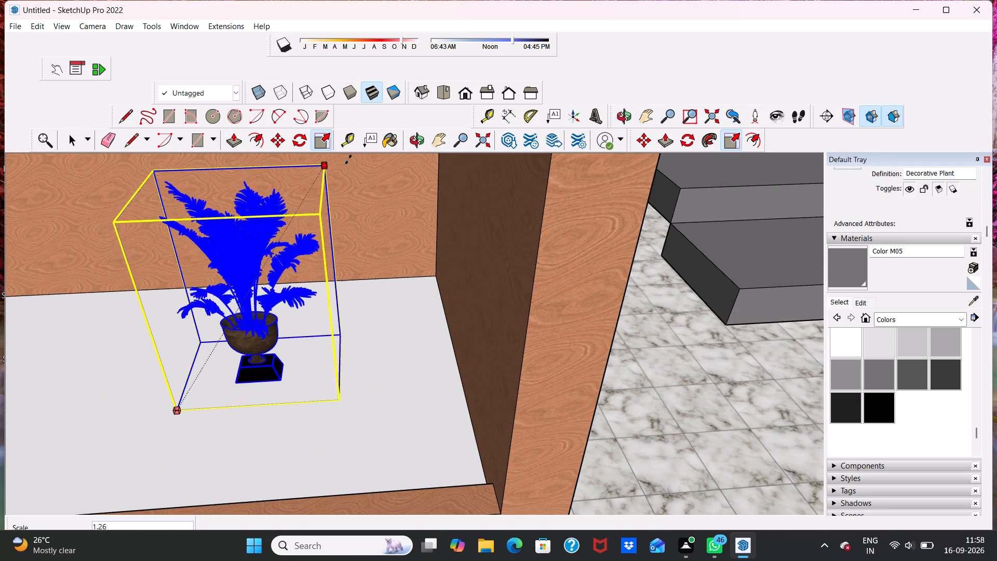
drag(348, 159, 384, 111)
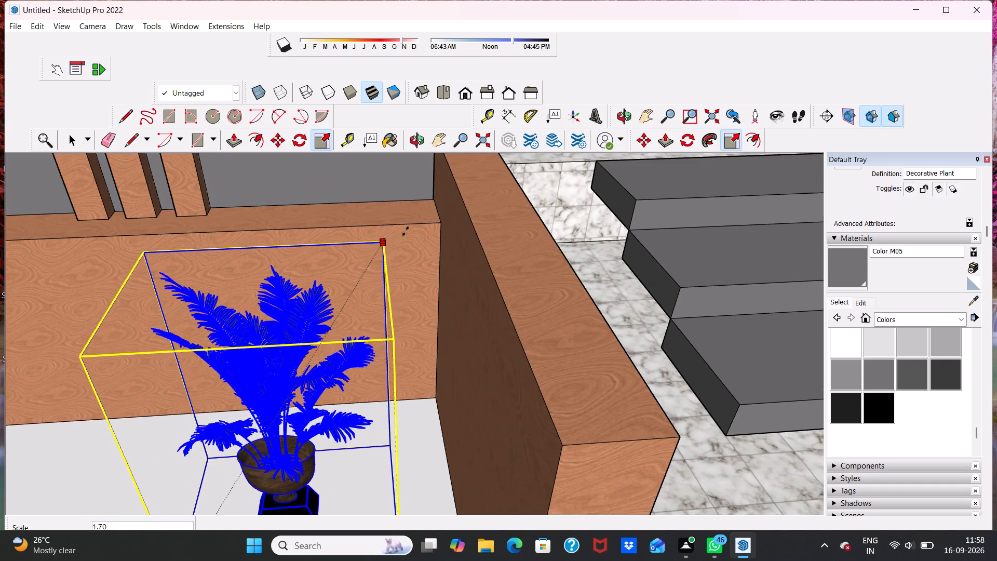
click(406, 230)
scroll(314, 292, down, 3)
scroll(236, 277, down, 5)
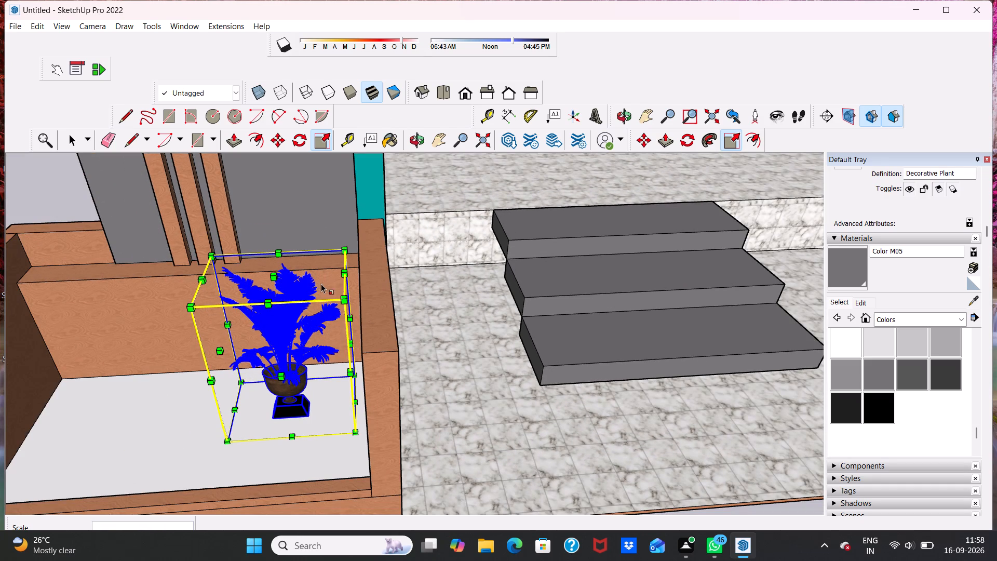
Copy the Decorative Plant about 5' 5 3/4" along the planter box floor to the box's opposite end.
key(space)
double_click(470, 384)
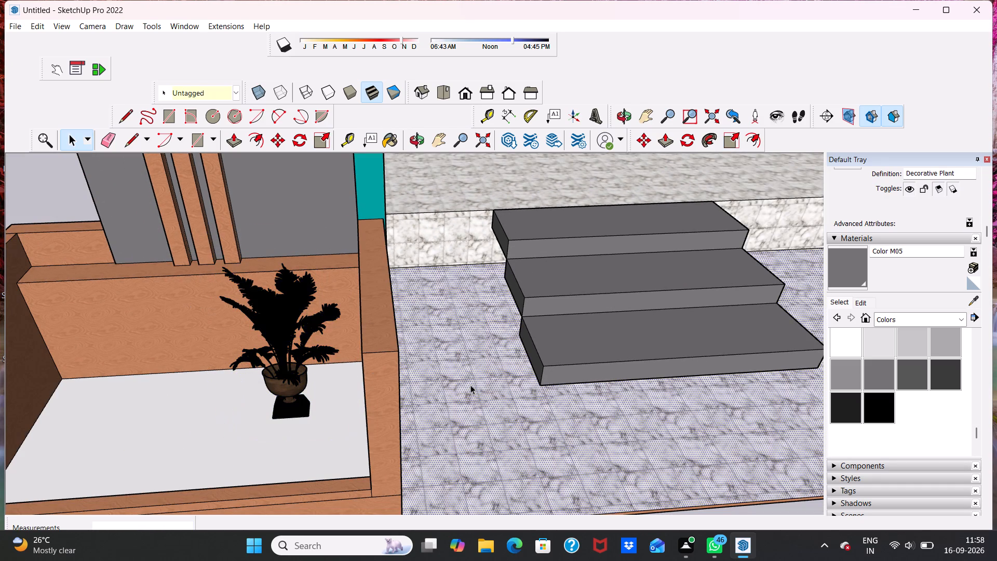
middle_drag(262, 421, 372, 342)
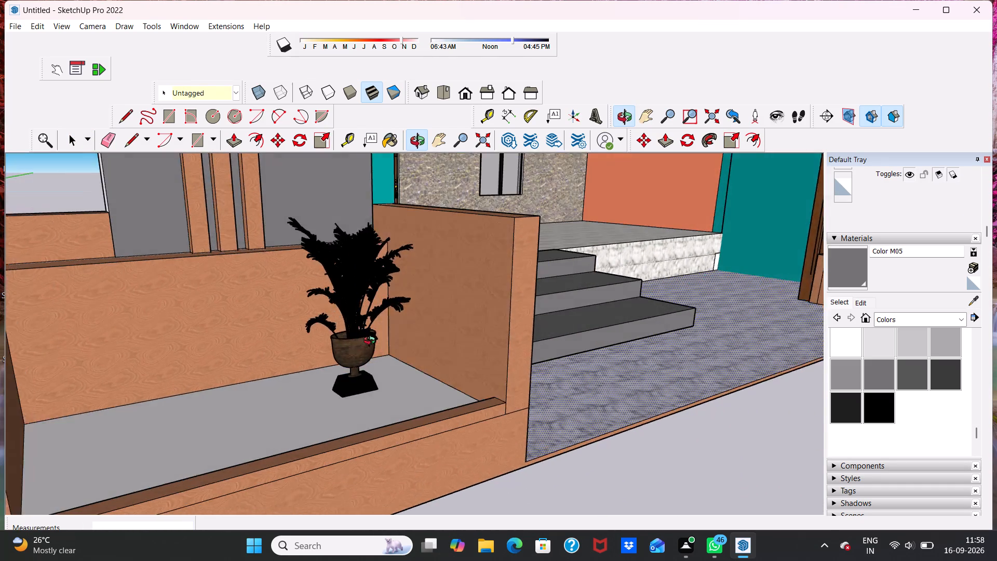
middle_drag(372, 342, 360, 342)
click(352, 348)
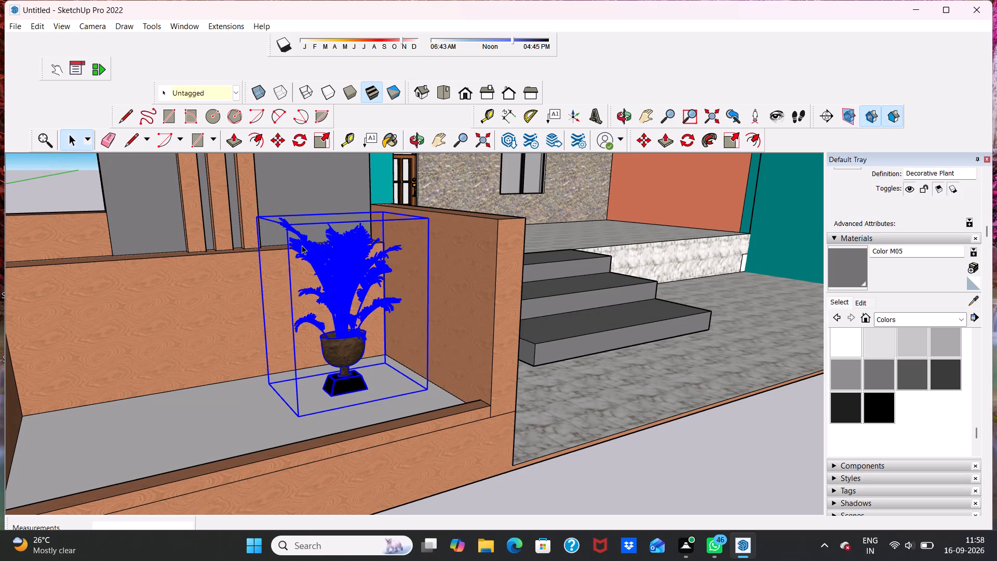
drag(272, 141, 274, 148)
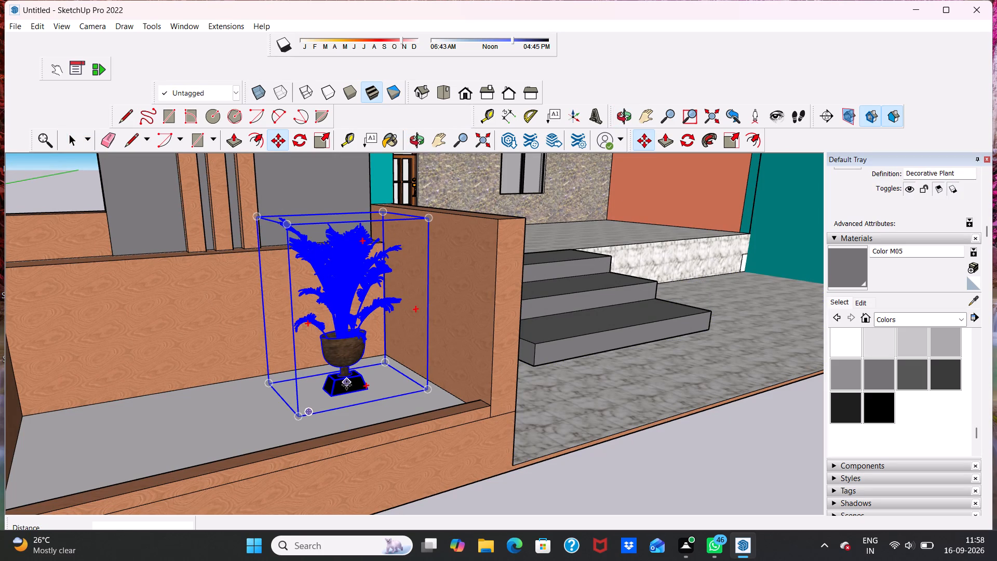
click(346, 385)
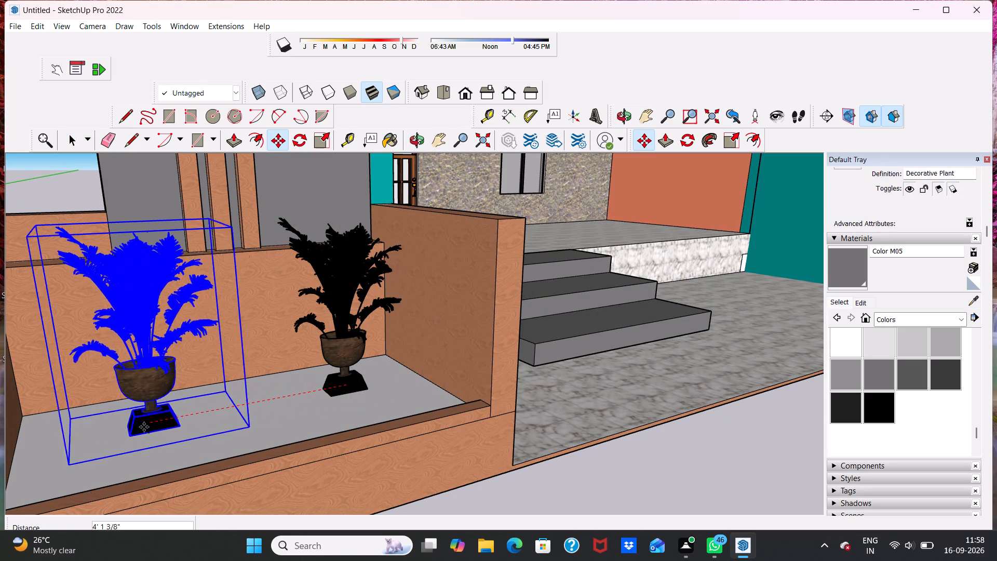
click(67, 436)
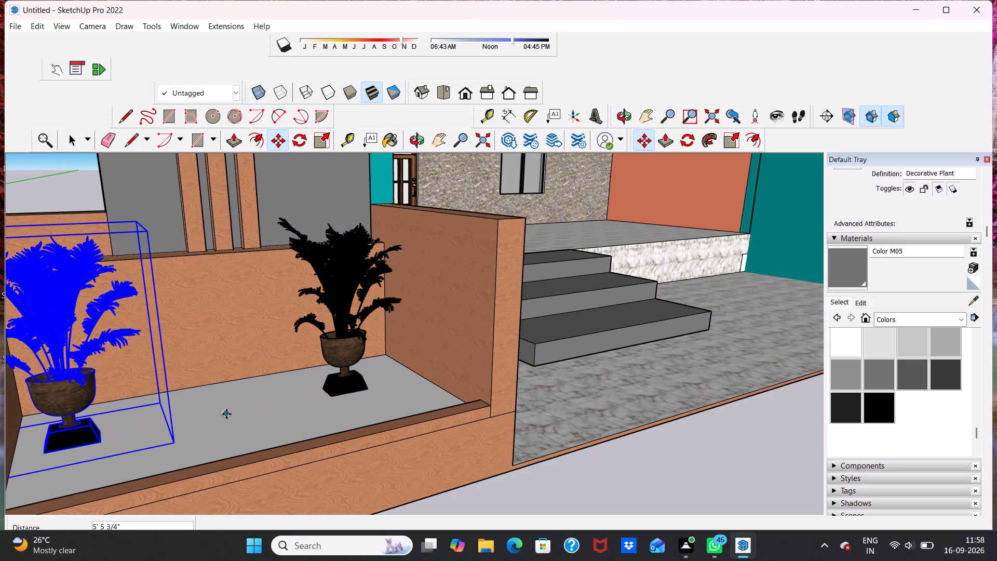
key(space)
key(space)
click(560, 484)
click(554, 482)
Inspect the whole house from several angles, ending on a full front view that includes both planters.
scroll(486, 451, down, 11)
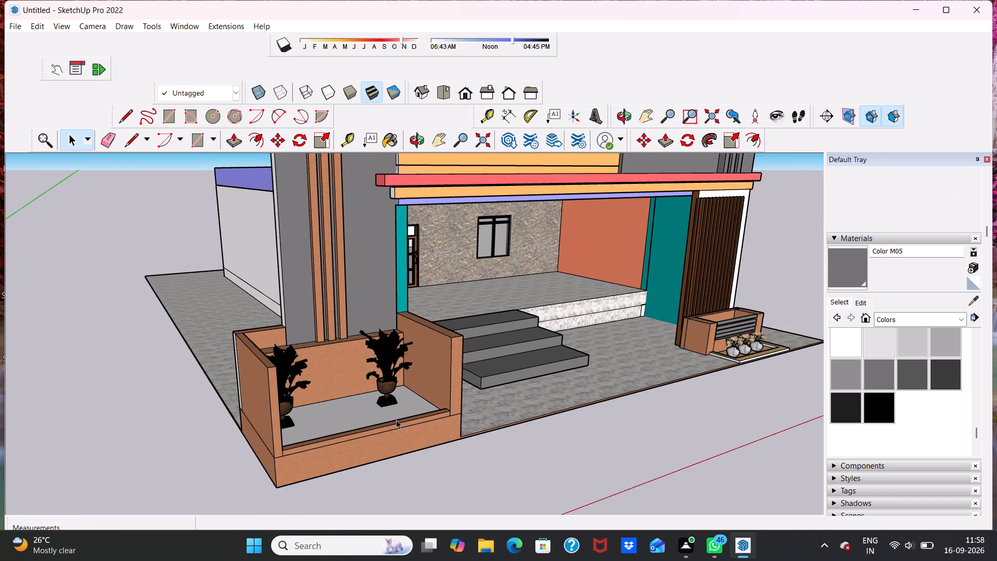
middle_drag(442, 437, 318, 411)
scroll(301, 425, down, 4)
middle_drag(356, 432, 392, 474)
scroll(392, 469, up, 1)
scroll(406, 346, down, 3)
middle_drag(401, 383, 315, 255)
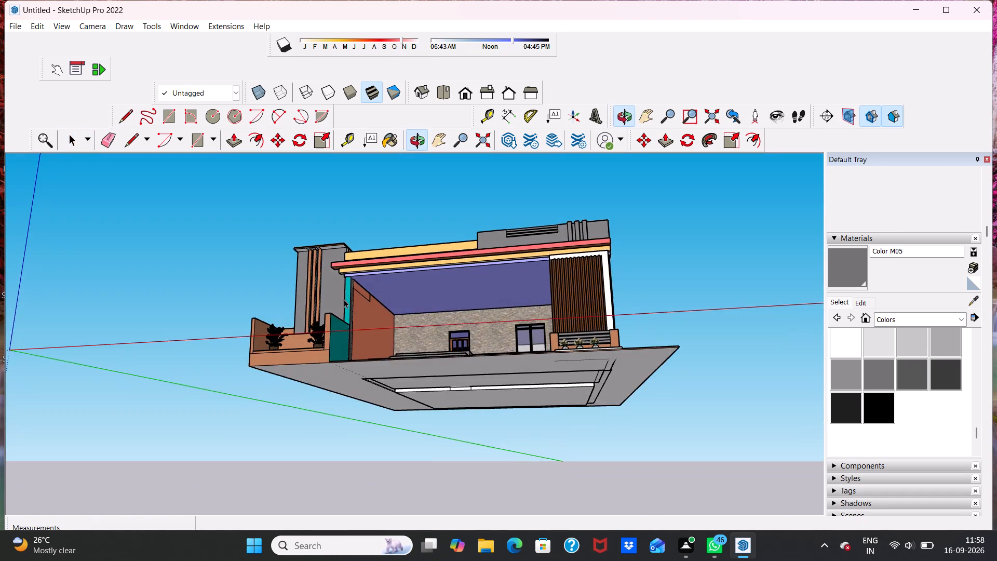
middle_drag(372, 345, 419, 442)
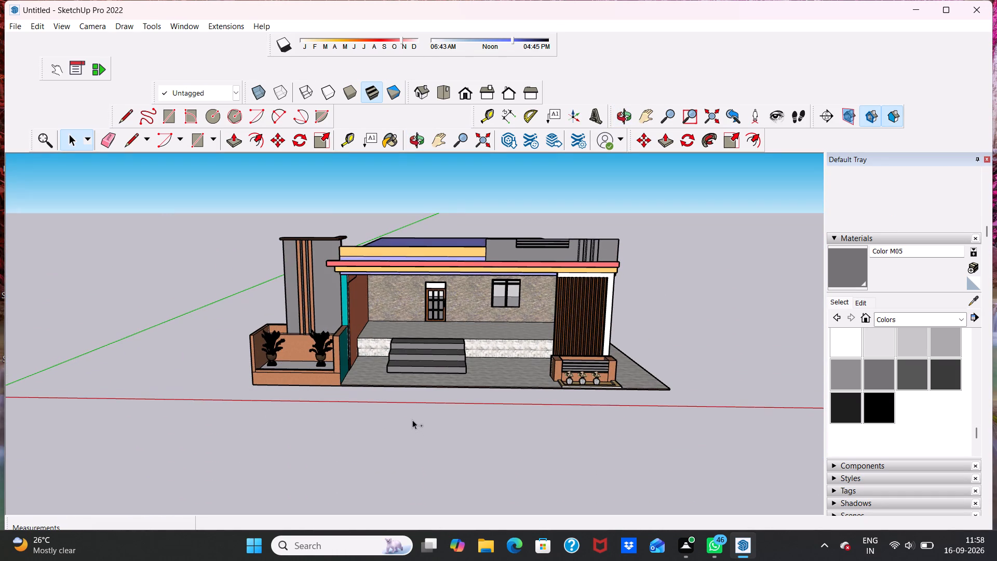
Save the model in the Documents folder as a SketchUp file named "pallavi 0674".
key(ctrl+s)
click(429, 320)
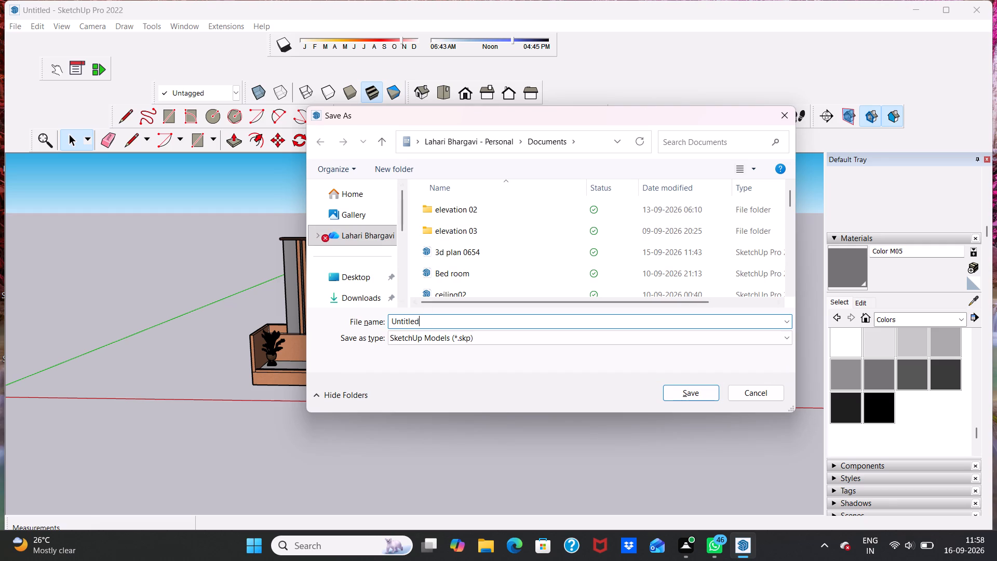
key(BackSpace)
key(BackSpace)
key(BackSpace)
key(BackSpace)
key(BackSpace)
key(BackSpace)
key(BackSpace)
key(BackSpace)
key(BackSpace)
key(BackSpace)
key(BackSpace)
key(BackSpace)
key(BackSpace)
key(BackSpace)
key(BackSpace)
key(BackSpace)
key(BackSpace)
key(BackSpace)
key(BackSpace)
key(BackSpace)
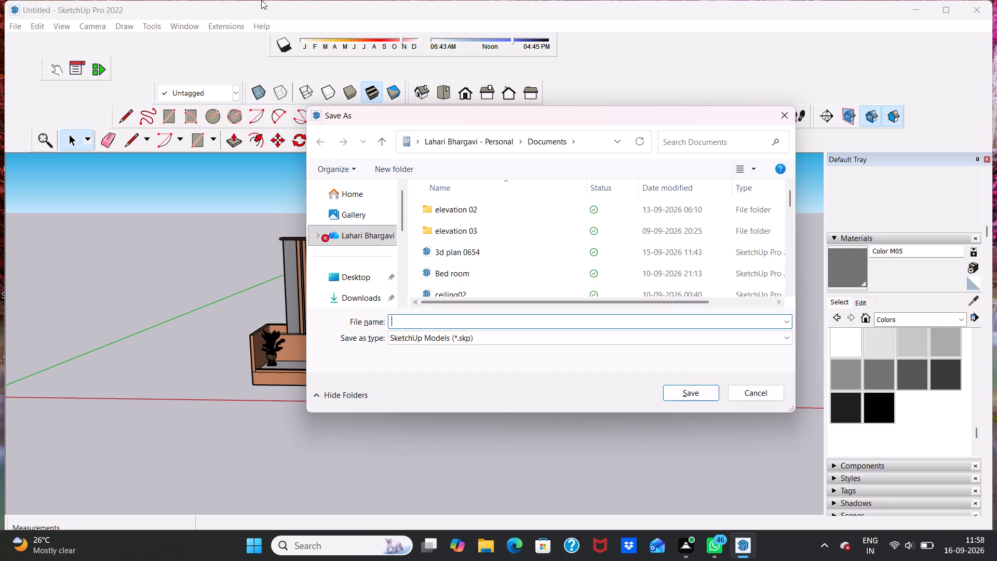
text(palla)
text(vi)
key(space)
text(0674)
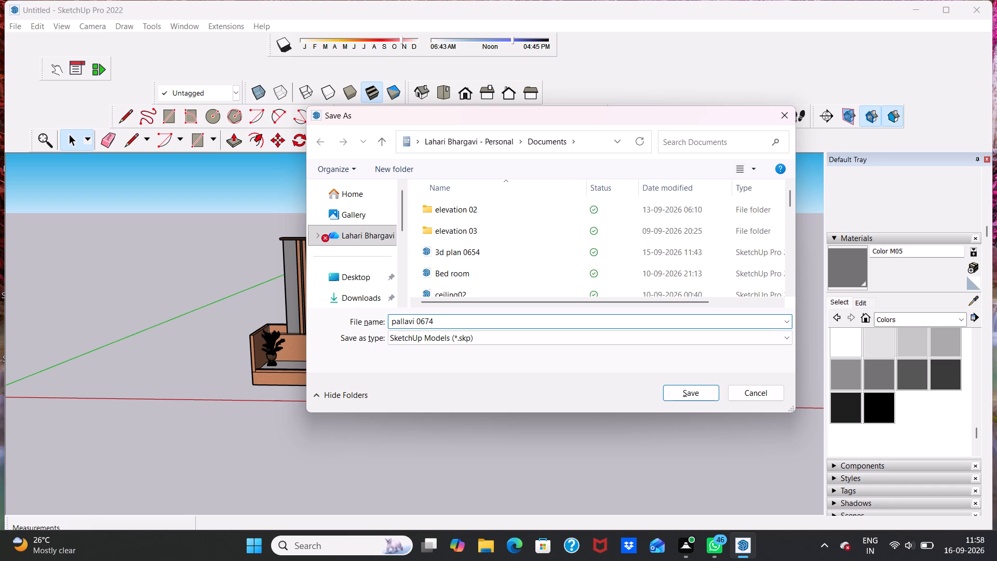
click(699, 391)
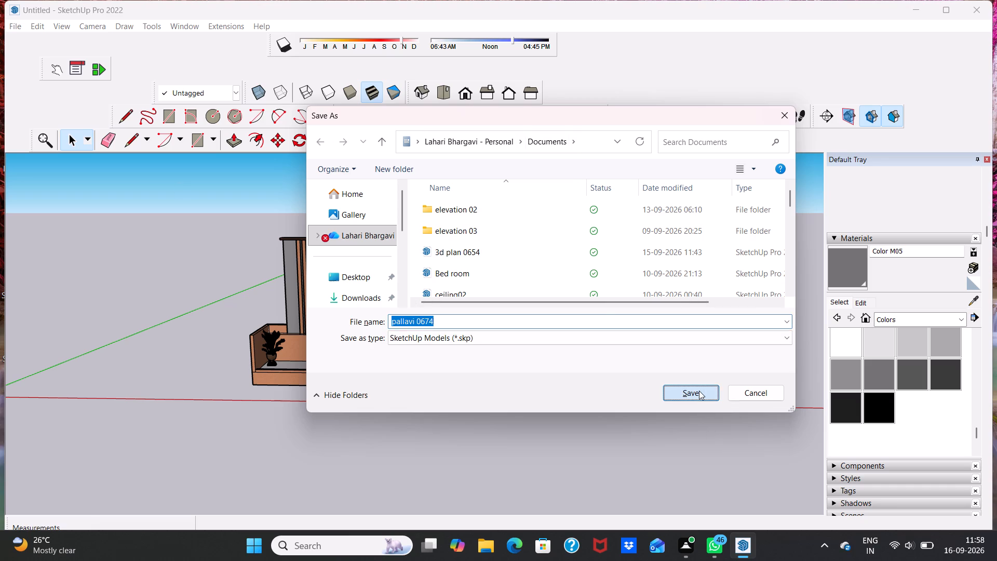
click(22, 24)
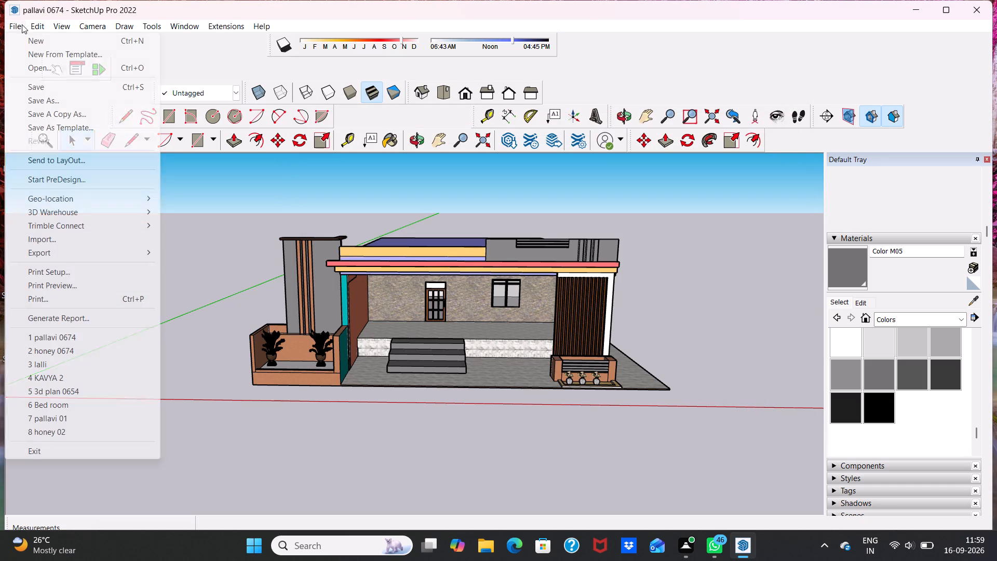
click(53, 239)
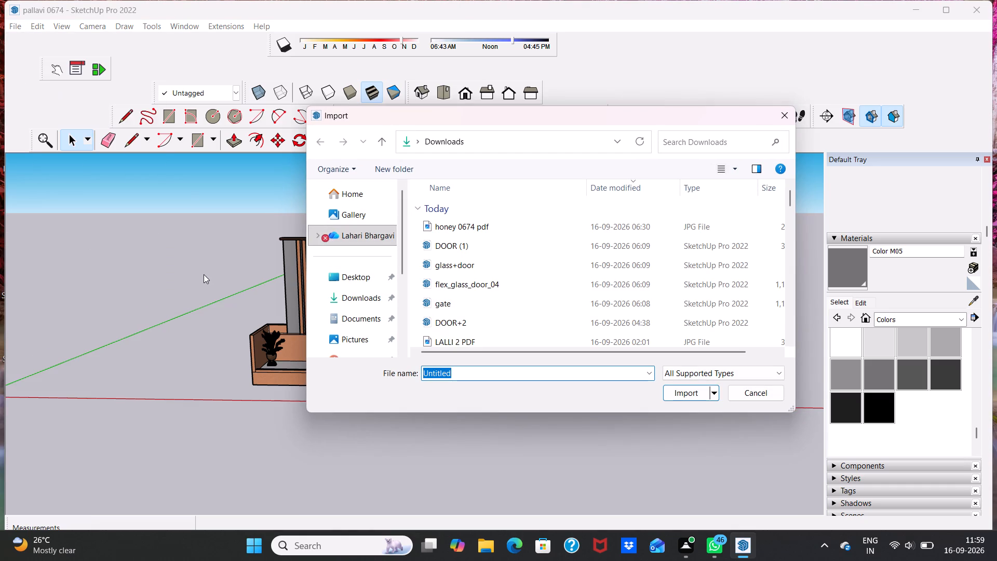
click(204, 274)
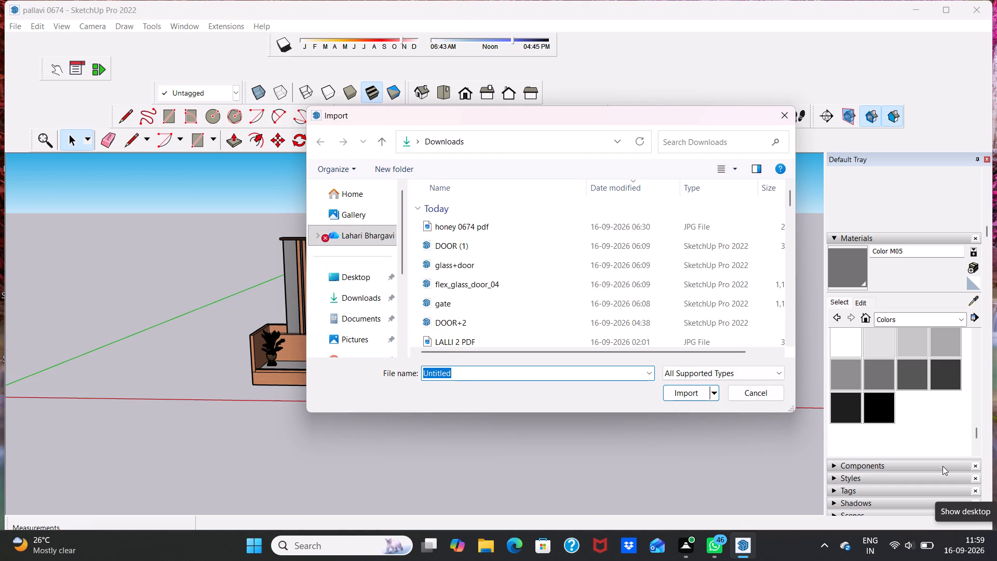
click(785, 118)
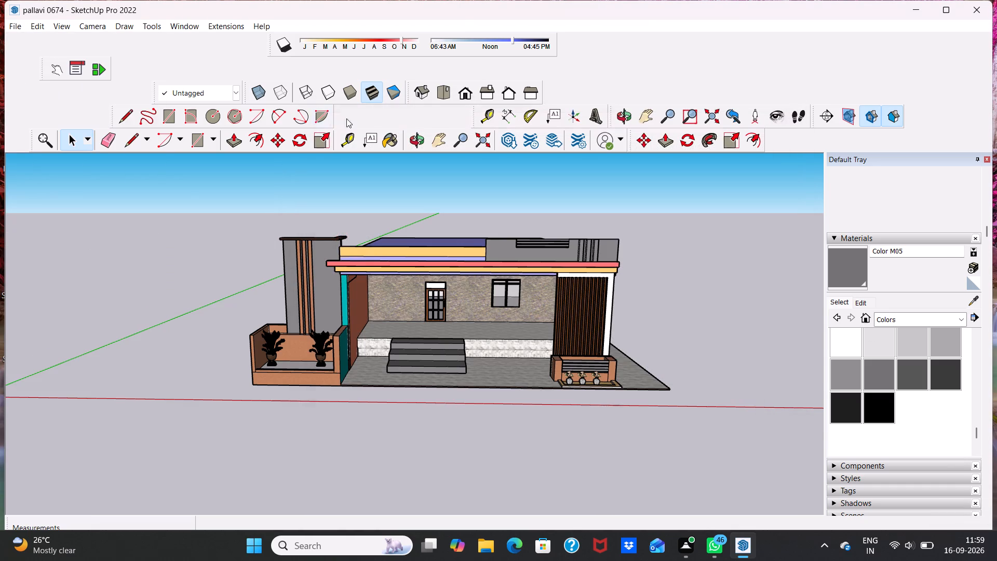
Export the front view as a 2D JPEG image named "pallavi 0674 pdf" in the Downloads folder.
click(20, 28)
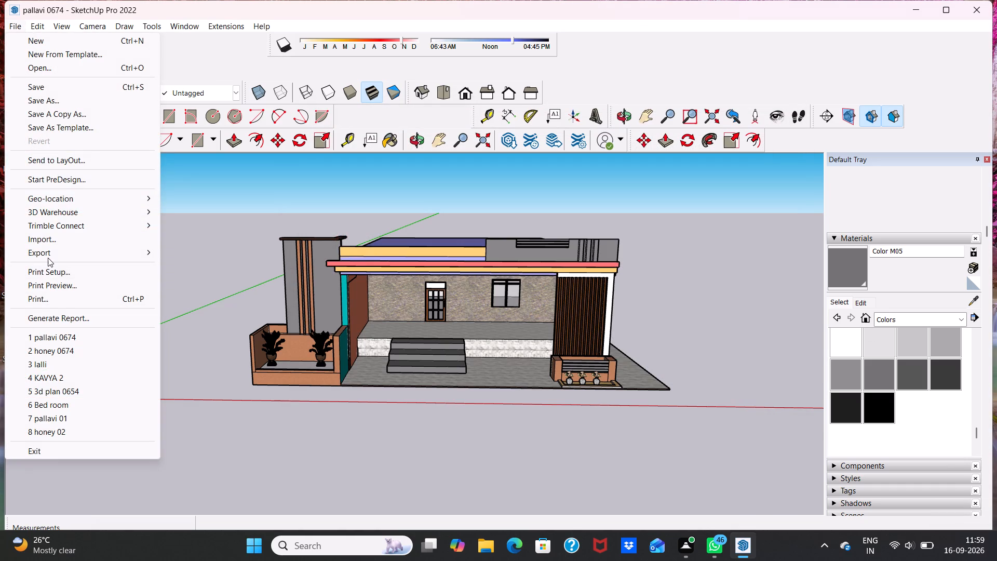
click(48, 258)
click(201, 266)
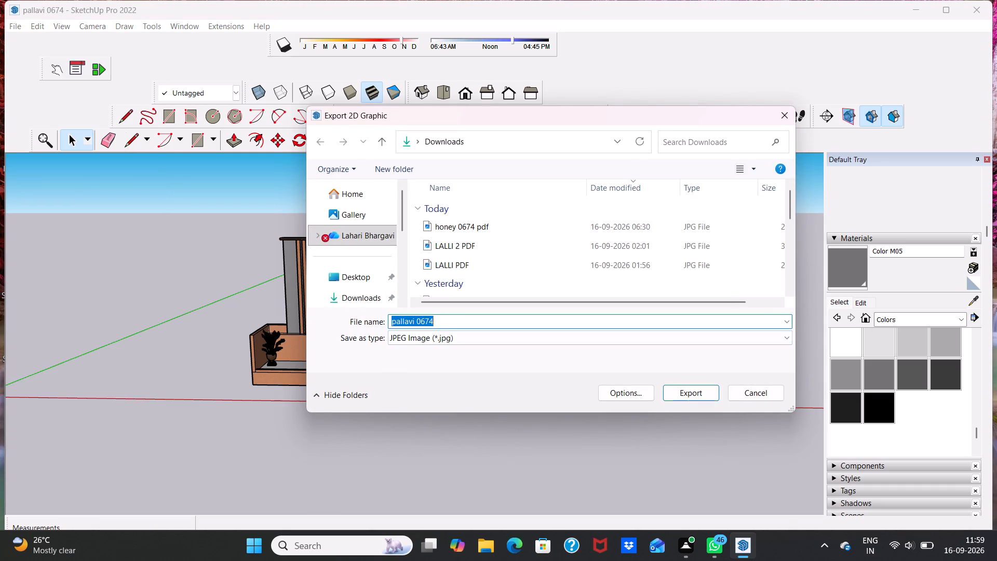
key(space)
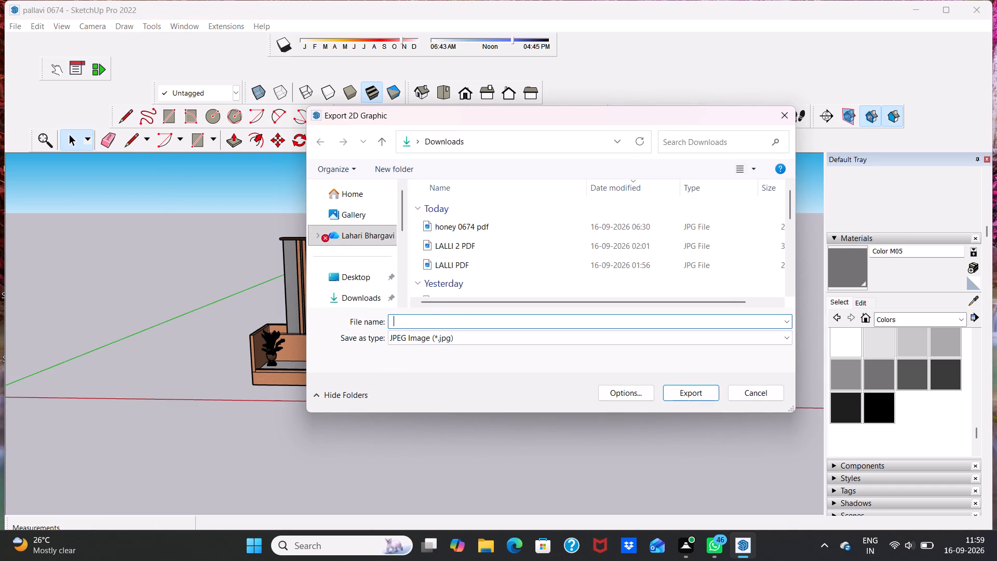
text(palla)
text(vi)
key(space)
text(06)
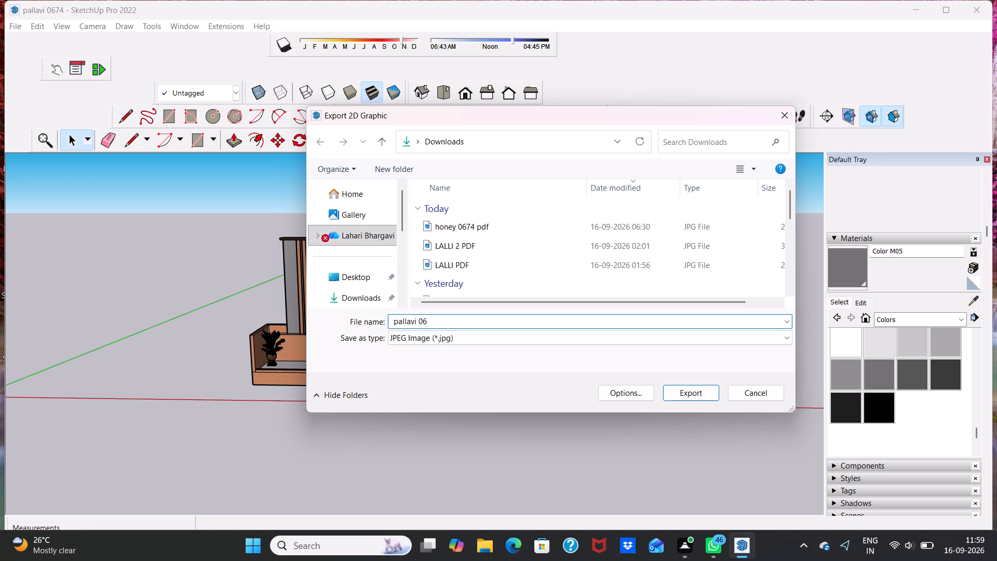
text(74 p)
text(df)
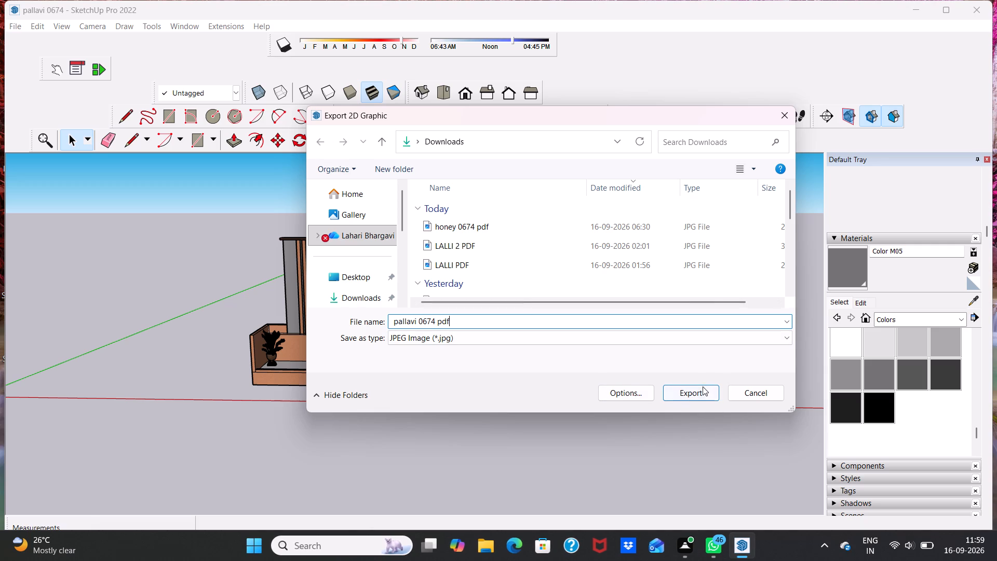
click(699, 390)
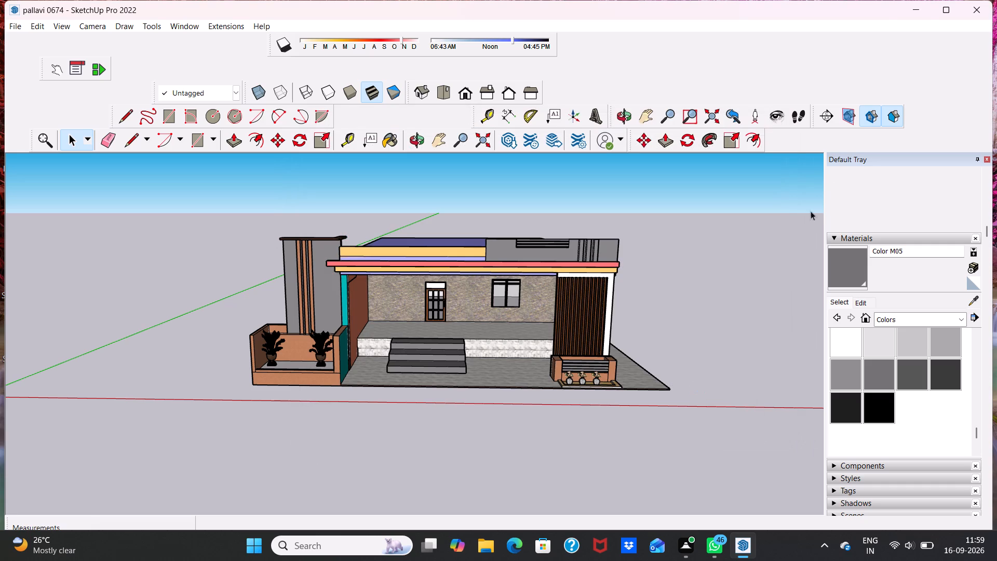